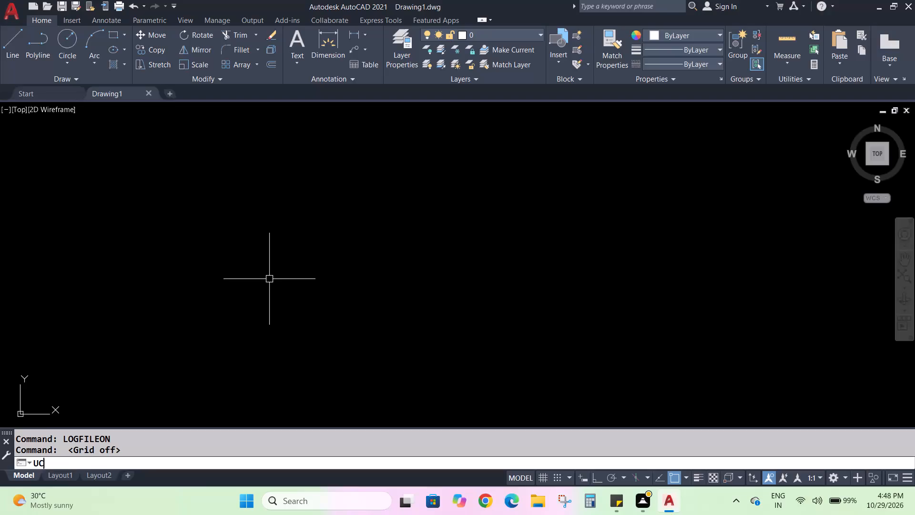
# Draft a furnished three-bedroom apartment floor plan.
# Set the UCS icon to the Noorigin option so it is not displayed at the origin.
pyautogui.press('i')
pyautogui.write('CON')
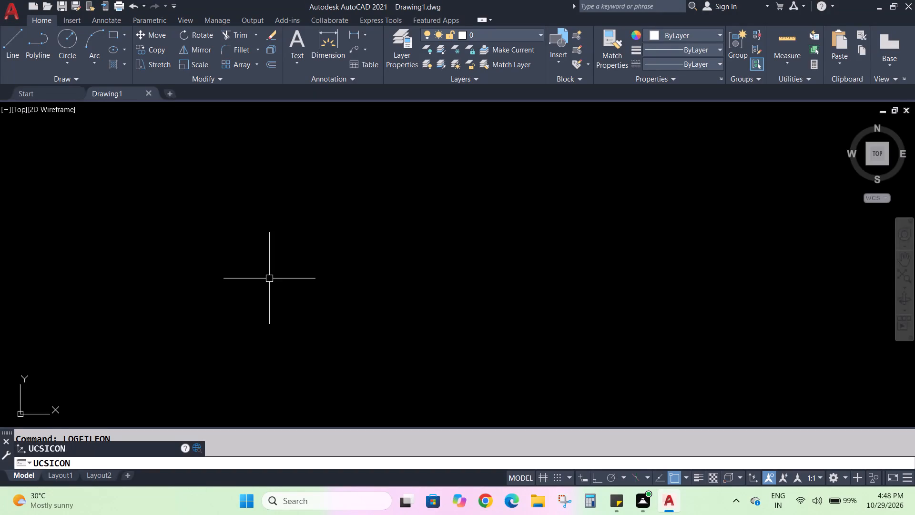
pyautogui.press('Return')
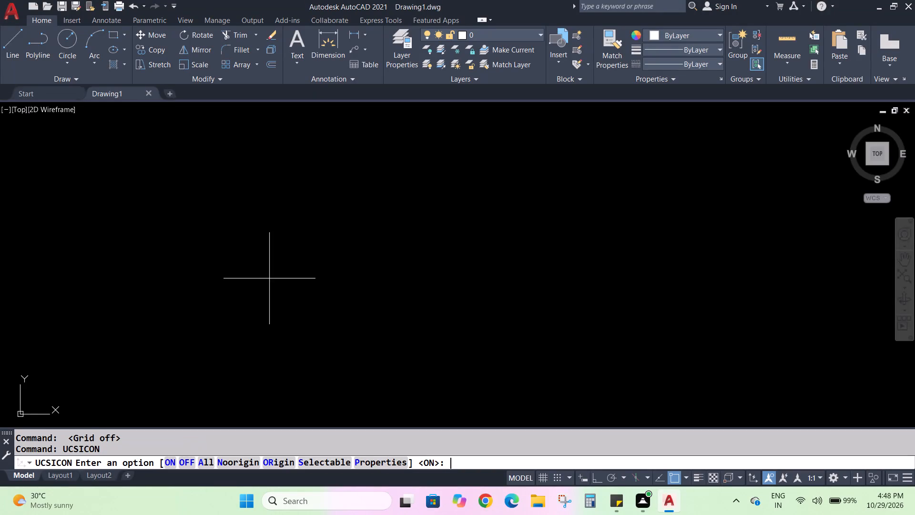
pyautogui.press('n')
pyautogui.press('Return')
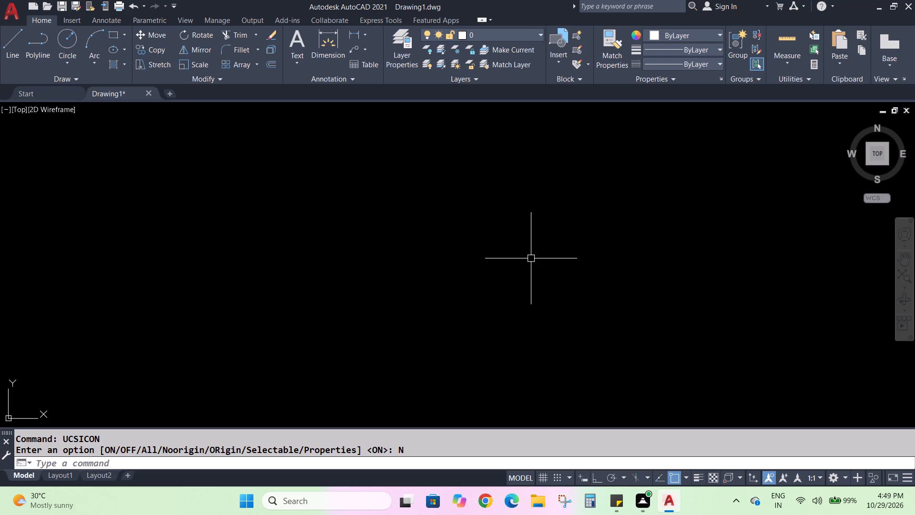
# Configure the drawing units to Engineering length type with 0'-0.0" precision, using the UNITS command.
pyautogui.press('u')
pyautogui.write('NITS')
pyautogui.press('Return')
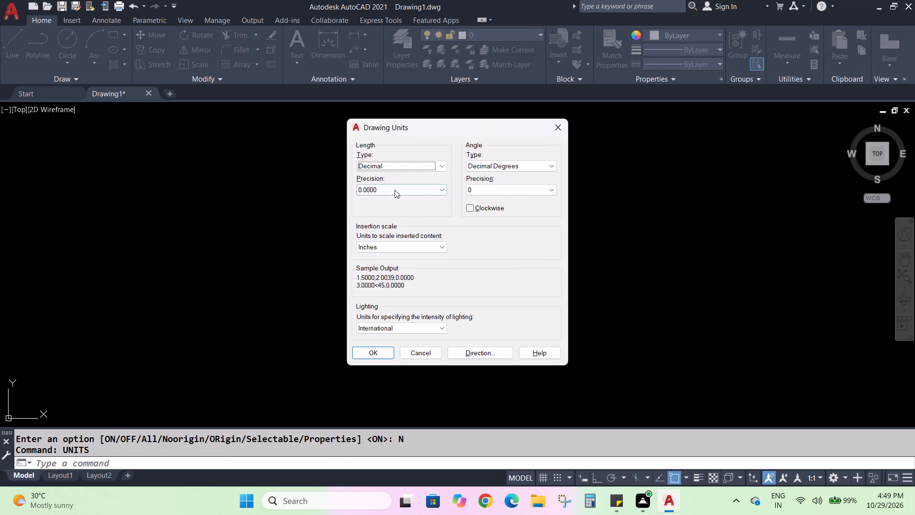
pyautogui.click(394, 189)
pyautogui.click(386, 209)
pyautogui.click(395, 168)
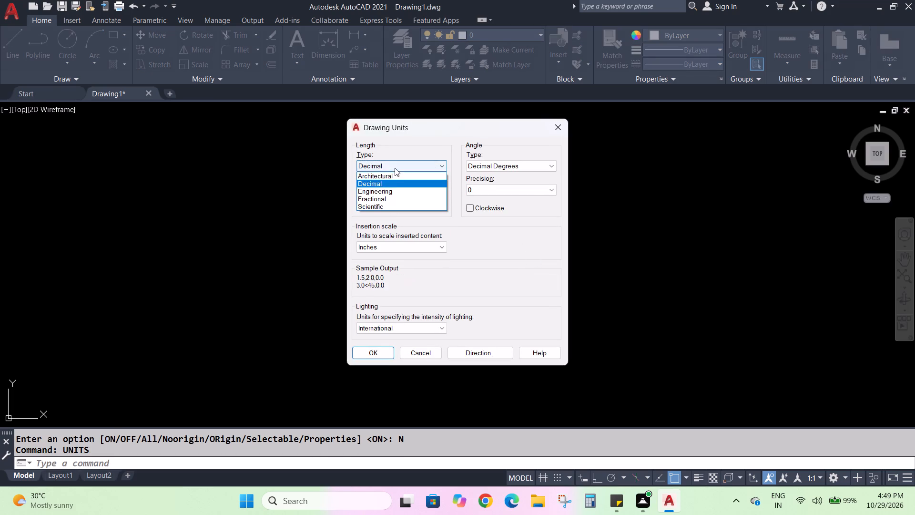
pyautogui.click(391, 193)
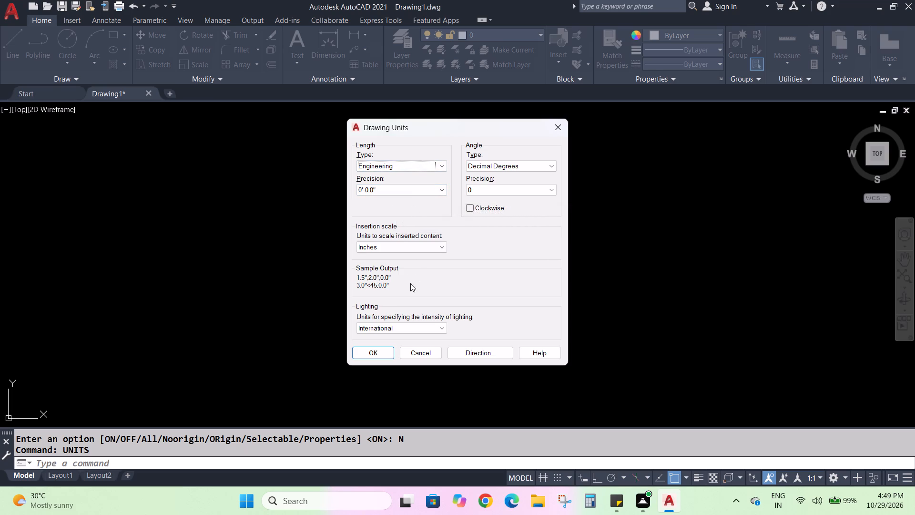
pyautogui.click(370, 354)
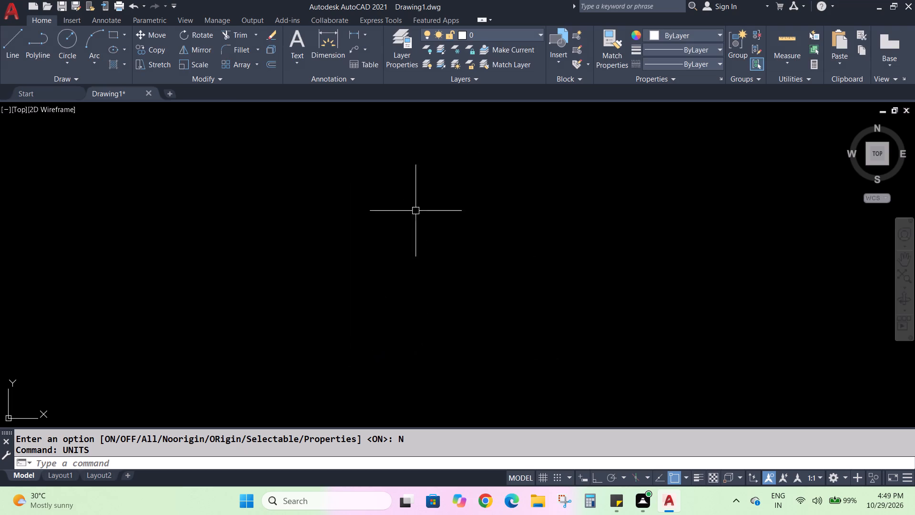
# Modify the Standard dimension style's primary units to Engineering format with 0'-0.0" precision and set the style current.
pyautogui.press('d')
pyautogui.press('Return')
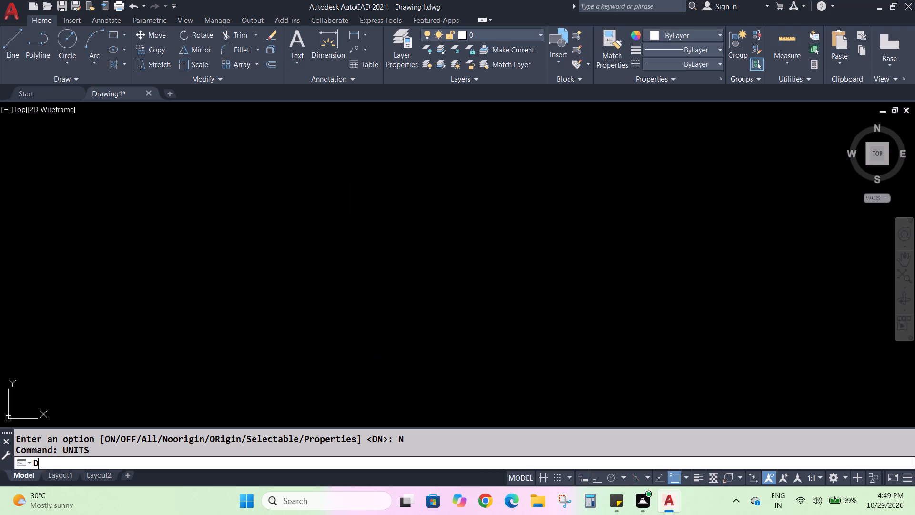
pyautogui.click(591, 220)
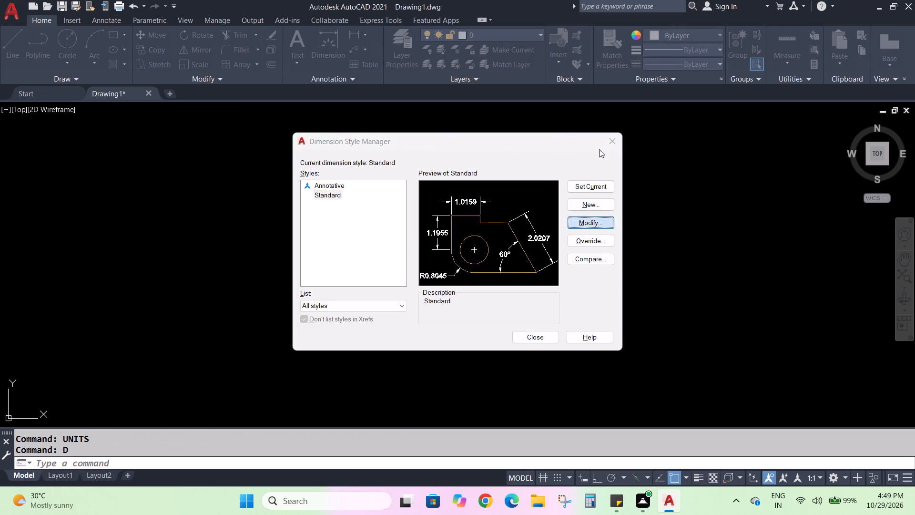
pyautogui.click(426, 124)
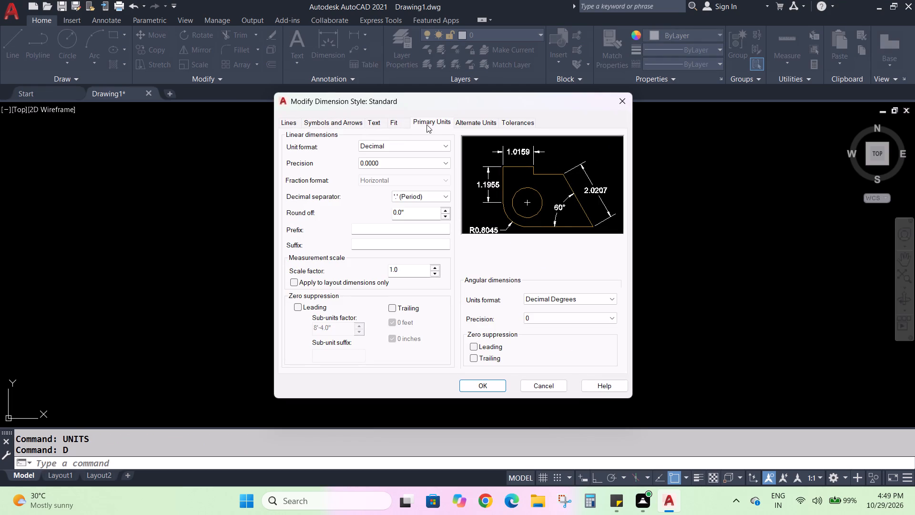
pyautogui.click(385, 144)
pyautogui.click(383, 170)
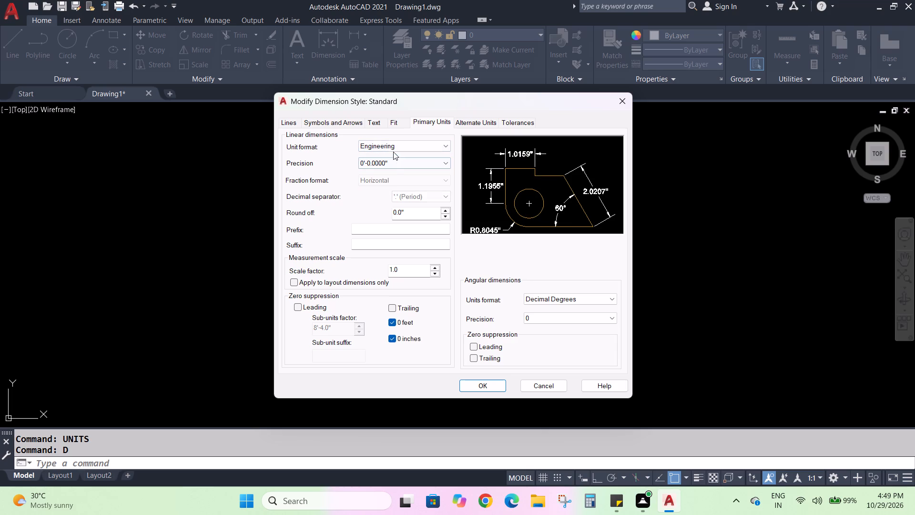
pyautogui.click(396, 167)
pyautogui.click(384, 182)
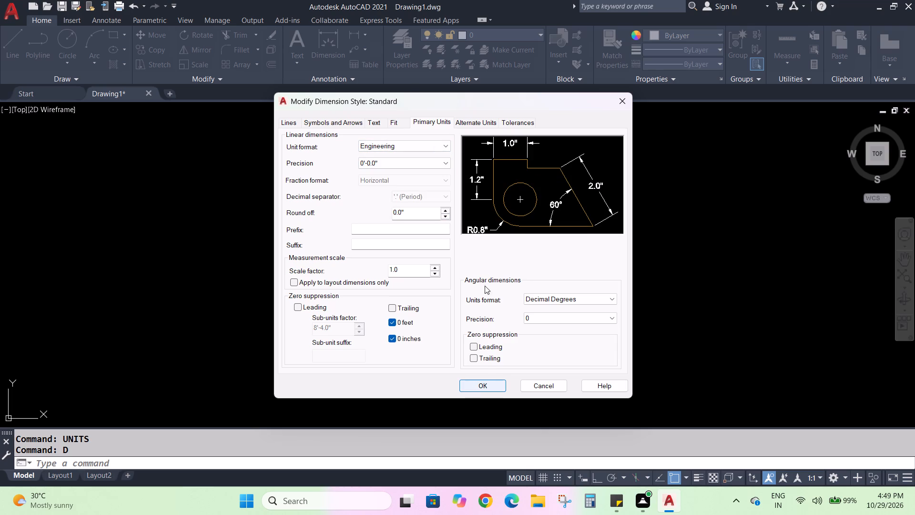
pyautogui.click(485, 383)
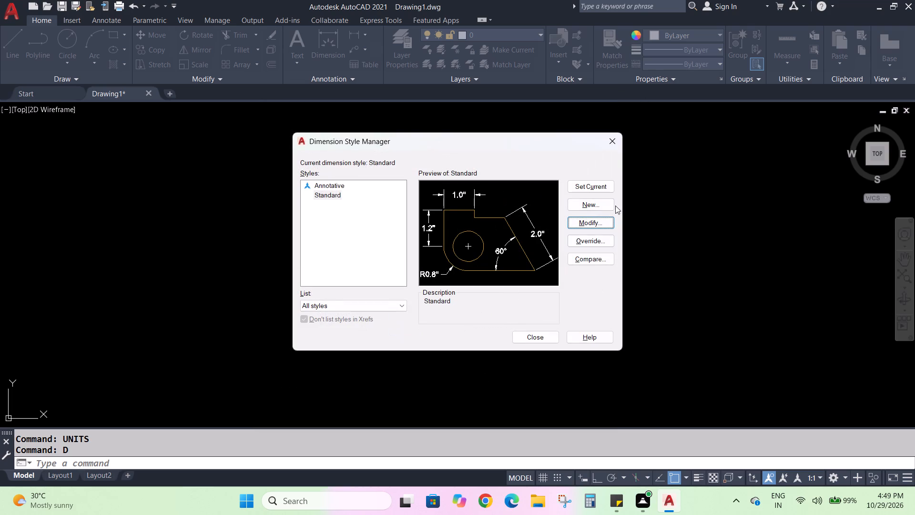
pyautogui.click(603, 187)
pyautogui.click(539, 337)
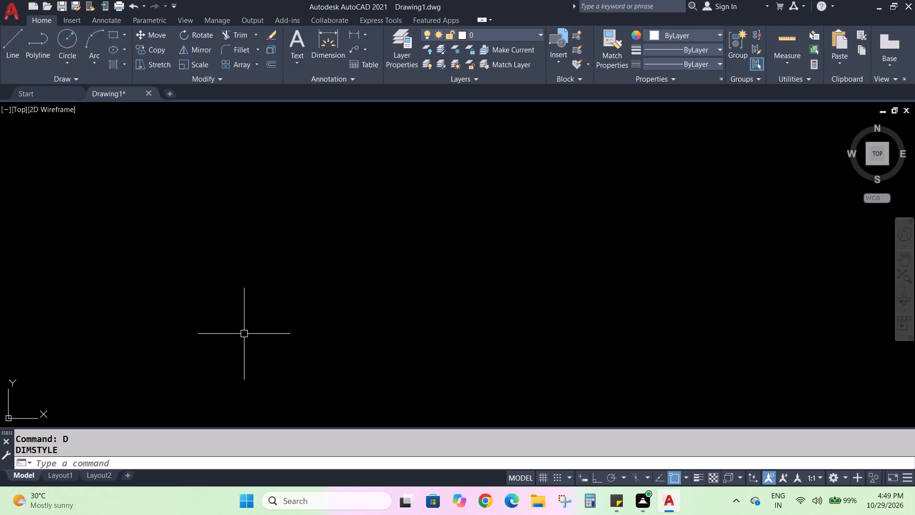
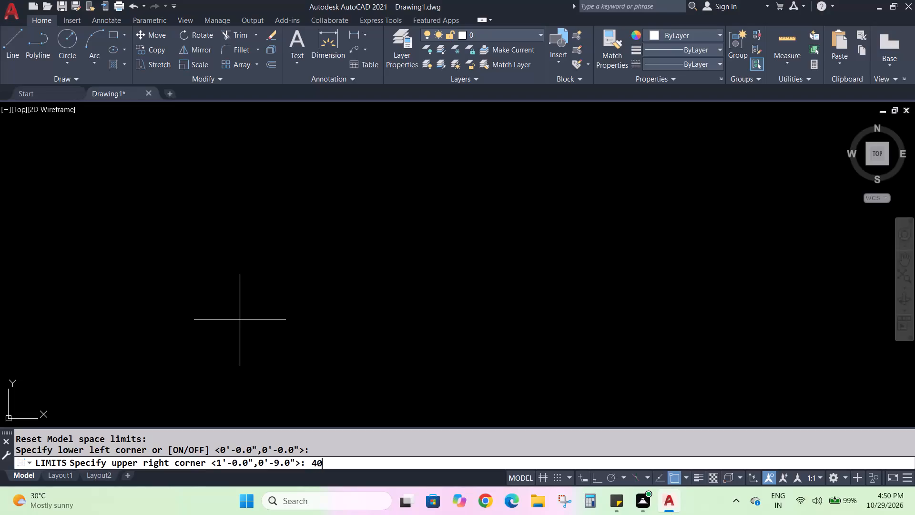
# Set the upper right corner of the model space limits to 40',40'.
pyautogui.press("'")
pyautogui.press(',')
pyautogui.write("40'")
pyautogui.press('Return')
# Draw a rectangle 33' wide and 35' high for the building outline, starting from a freely picked lower left corner.
pyautogui.write('REC')
pyautogui.press('Return')
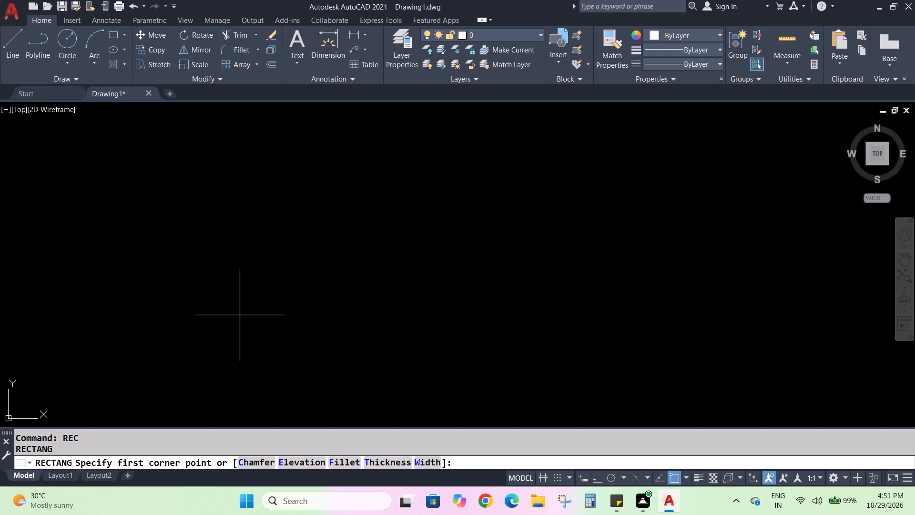
pyautogui.write('REC')
pyautogui.press('BackSpace')
pyautogui.press('BackSpace')
pyautogui.press('BackSpace')
pyautogui.click(373, 403)
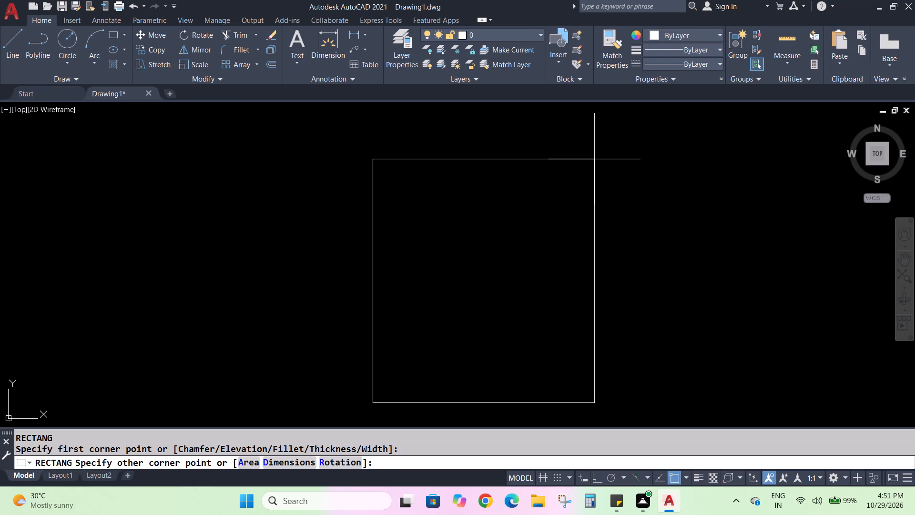
pyautogui.write('32')
pyautogui.press('BackSpace')
pyautogui.press('3')
pyautogui.press("'")
pyautogui.press('Left')
pyautogui.press('Left')
pyautogui.press('Left')
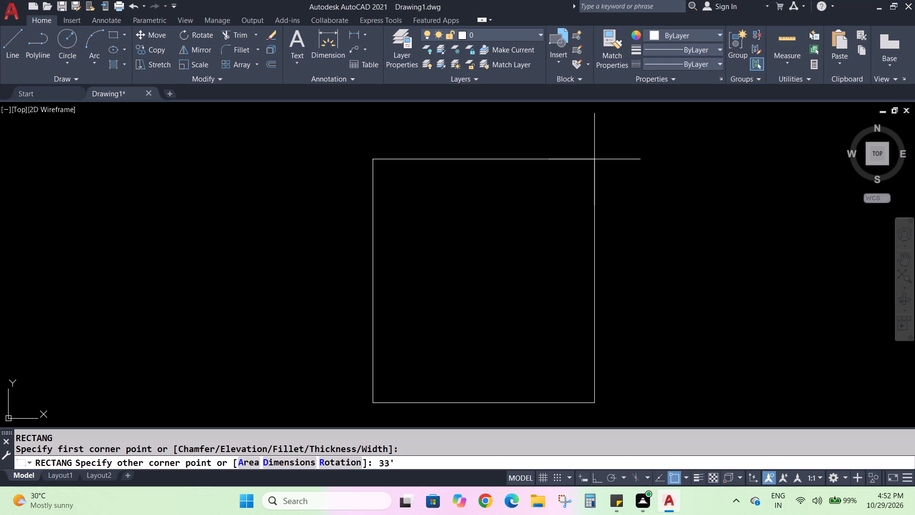
pyautogui.hotkey('shift', '@')
pyautogui.press('Right')
pyautogui.press('Right')
pyautogui.press('Right')
pyautogui.press(',')
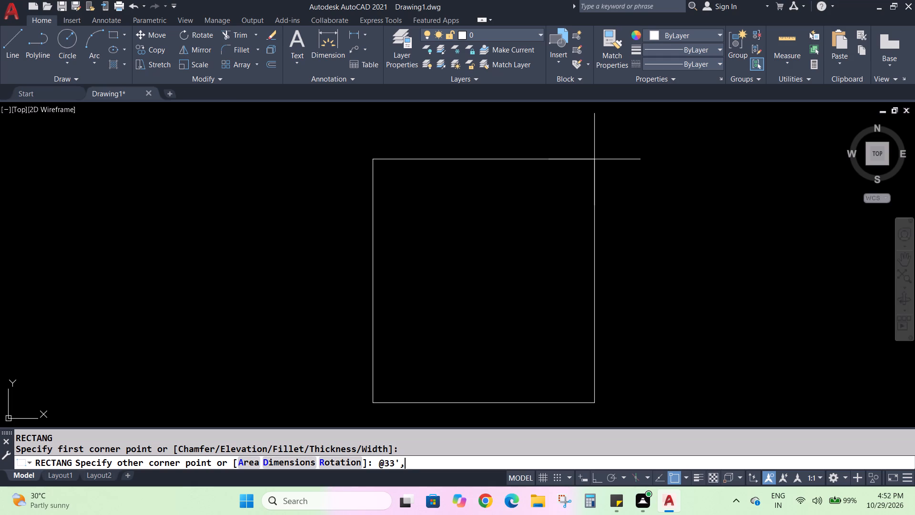
pyautogui.write('35')
pyautogui.press("'")
pyautogui.press('Return')
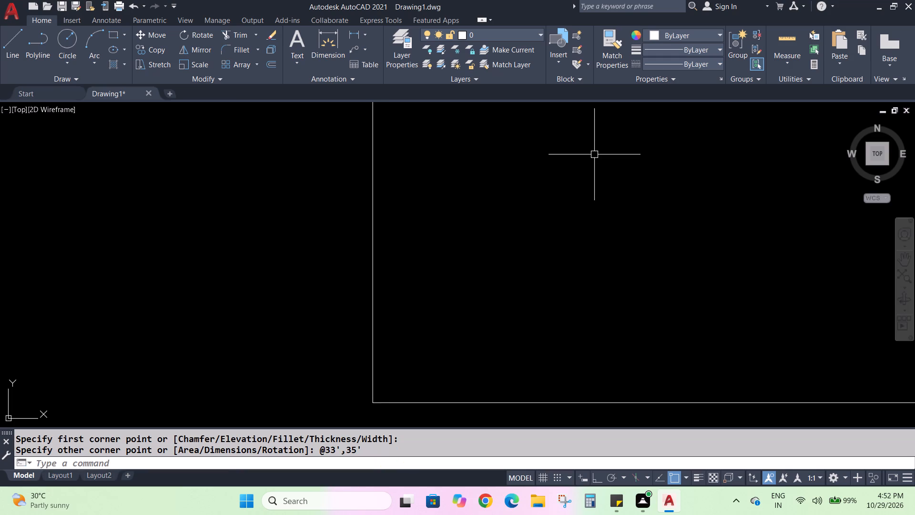
# Offset the 33' by 35' rectangle inward by 9" to form the outer wall thickness.
pyautogui.press('z')
pyautogui.press('Return')
pyautogui.press('e')
pyautogui.press('Return')
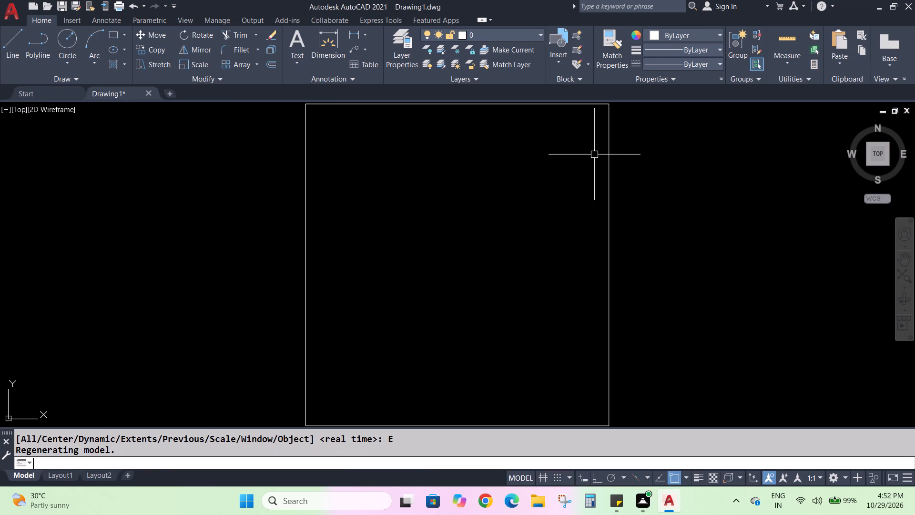
pyautogui.scroll(-1, 553, 177)
pyautogui.scroll(1, 552, 178)
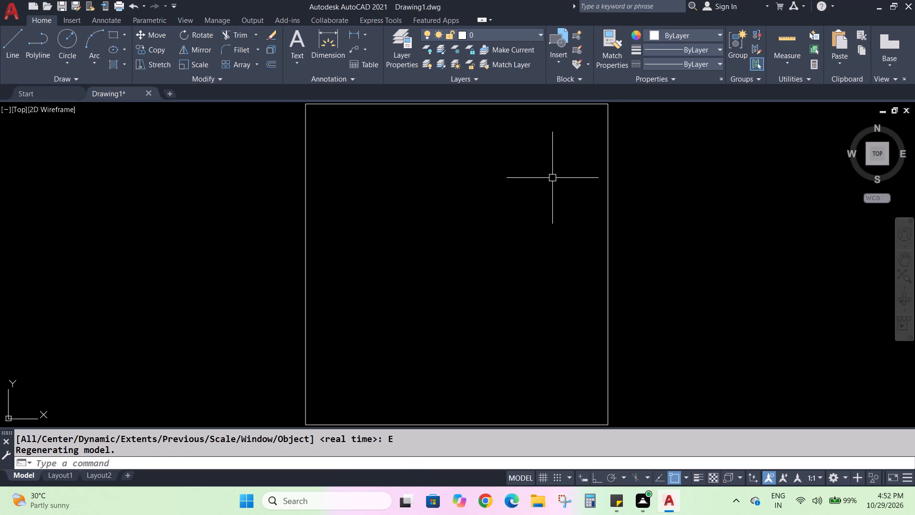
pyautogui.moveTo(562, 177); pyautogui.dragTo(539, 189, button='middle')
pyautogui.scroll(-1, 539, 188)
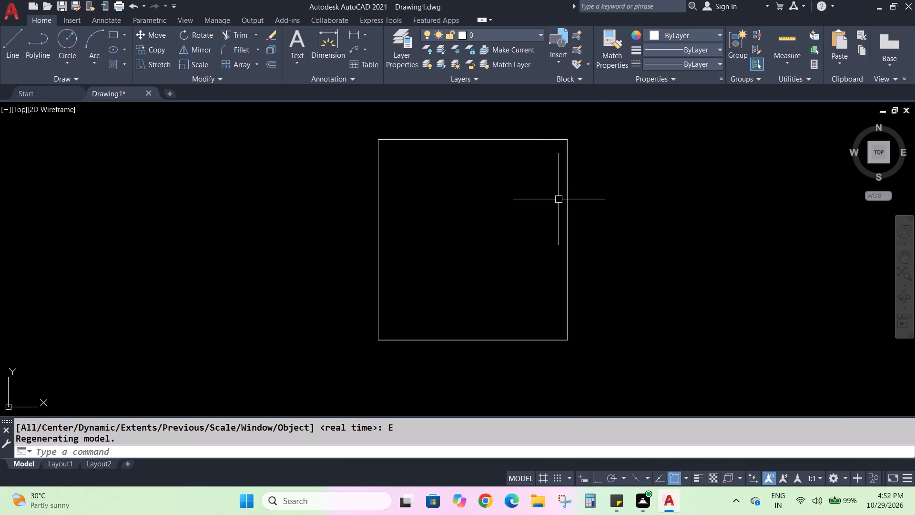
pyautogui.press('Escape')
pyautogui.press('Escape')
pyautogui.press('o')
pyautogui.press('Return')
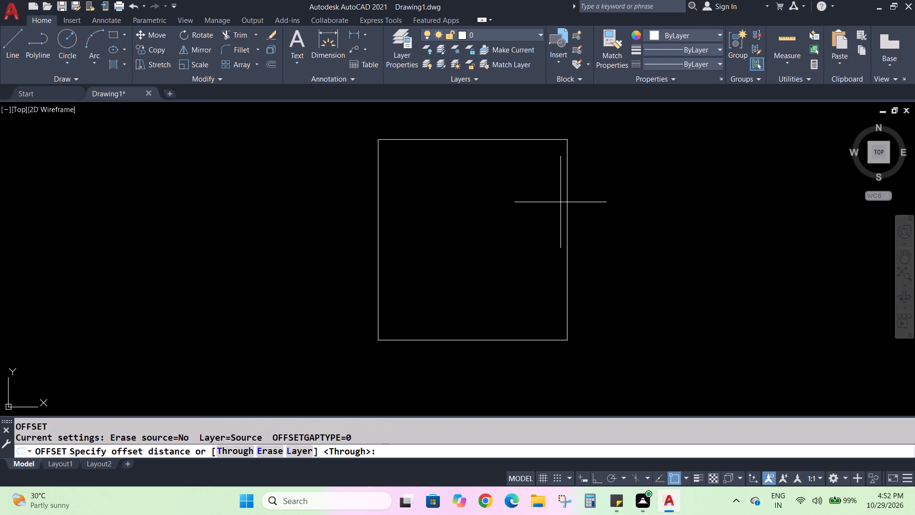
pyautogui.write('9"')
pyautogui.press('Return')
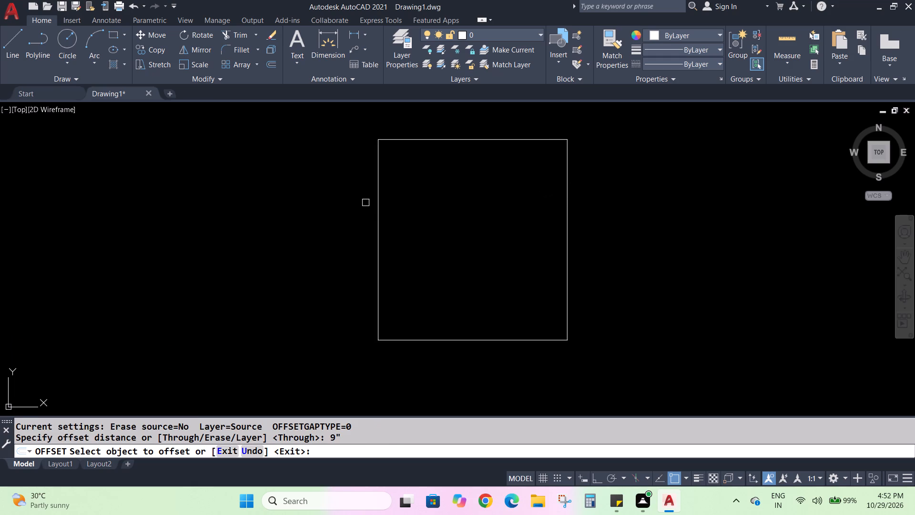
pyautogui.click(380, 210)
pyautogui.click(419, 215)
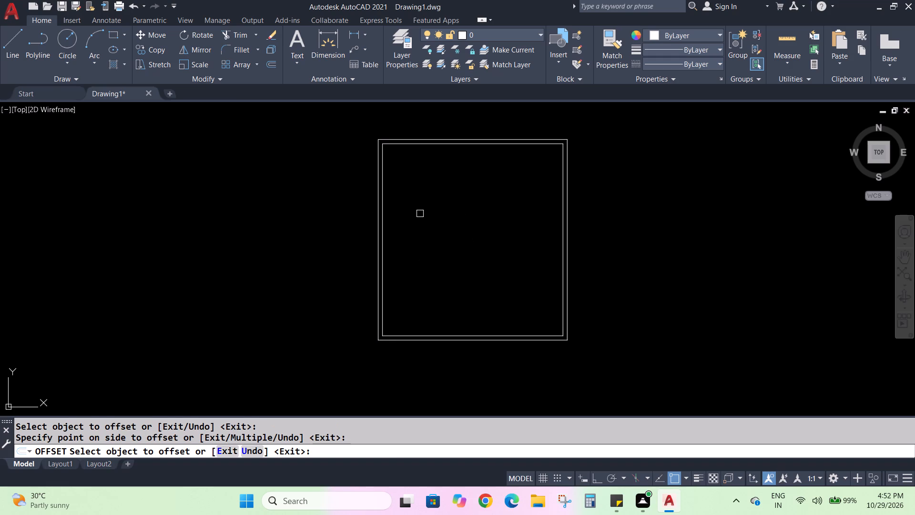
pyautogui.press('Escape')
pyautogui.press('Escape')
pyautogui.press('Escape')
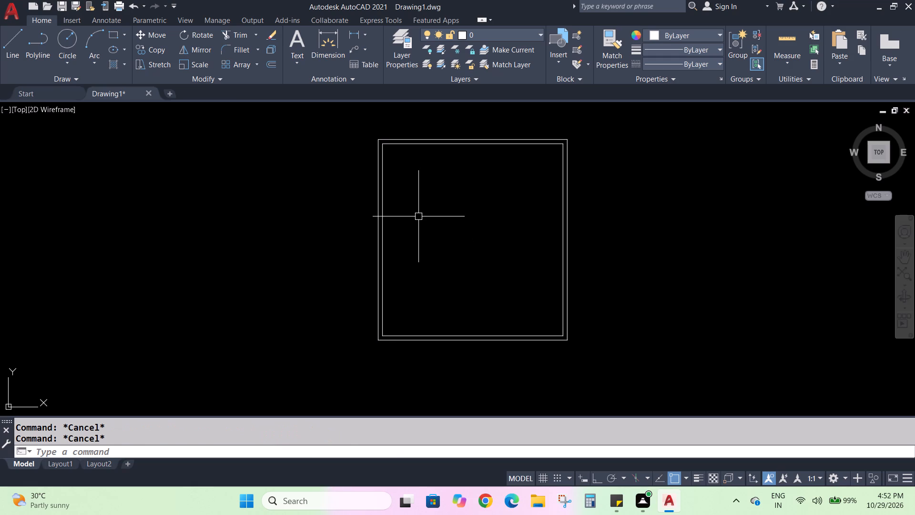
# Explode the inner rectangle into separate lines.
pyautogui.press('x')
pyautogui.press('Return')
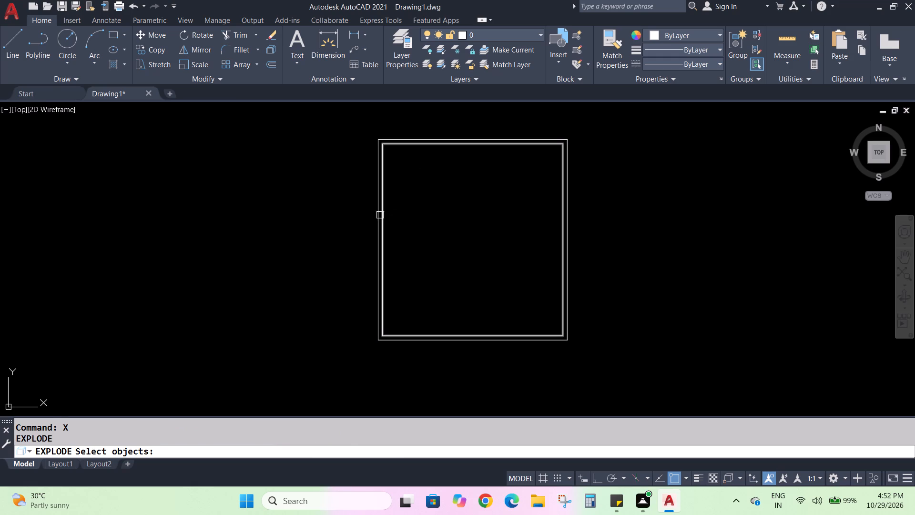
pyautogui.click(386, 225)
pyautogui.click(383, 225)
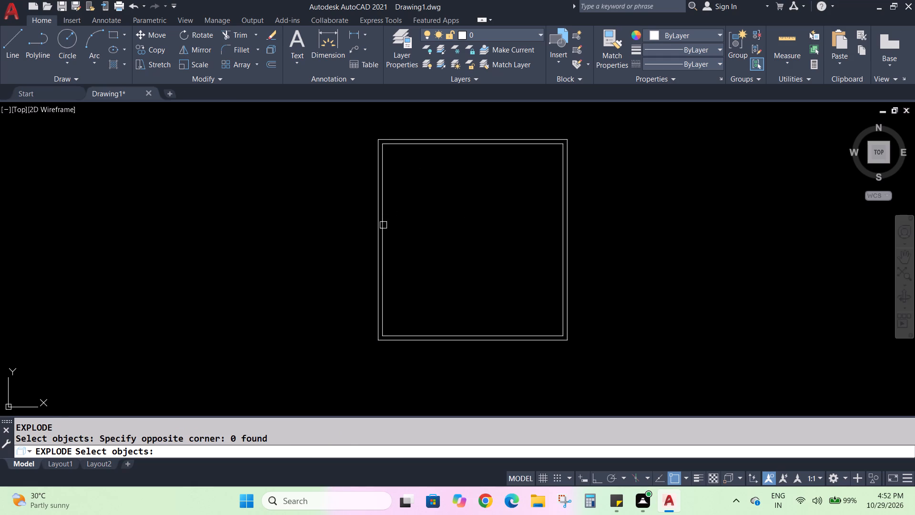
pyautogui.click(384, 227)
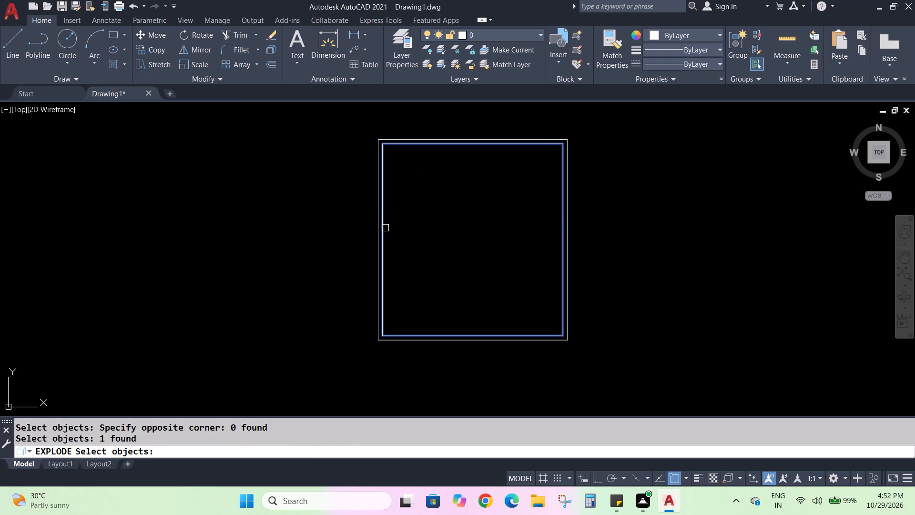
pyautogui.press('Return')
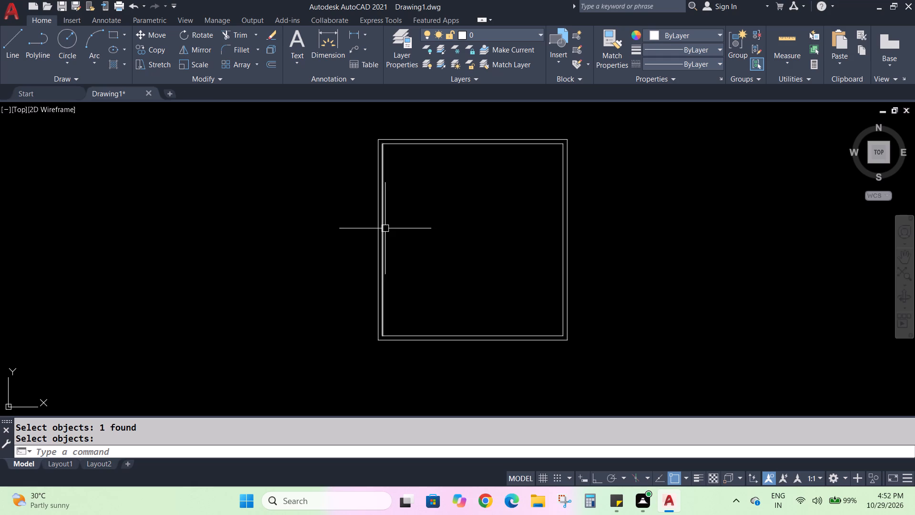
pyautogui.click(384, 228)
pyautogui.press('Escape')
pyautogui.press('Escape')
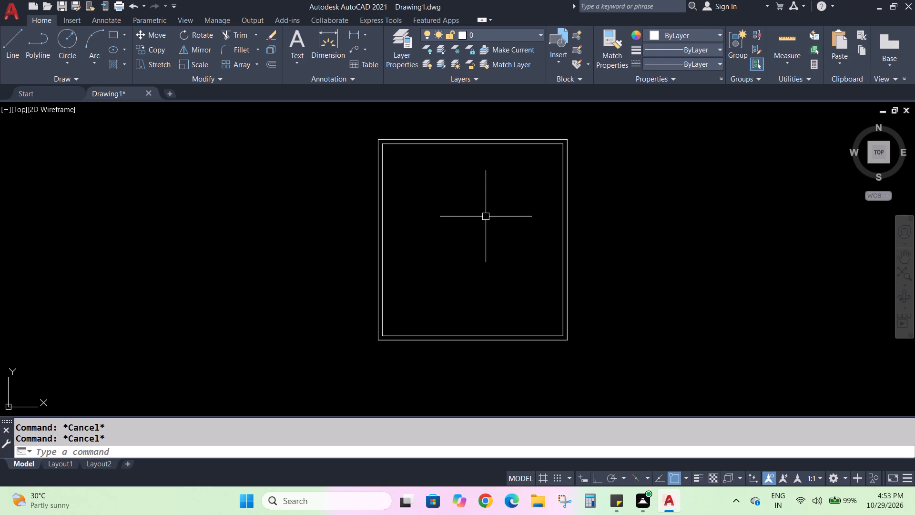
# Offset the left inner wall line 10' into the building to place the first vertical partition line.
pyautogui.press('o')
pyautogui.press('Return')
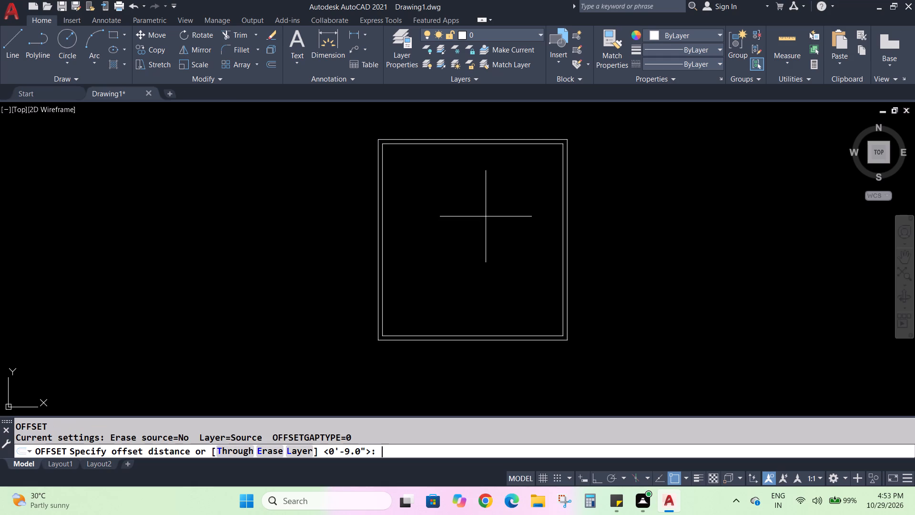
pyautogui.write("10'")
pyautogui.press('Return')
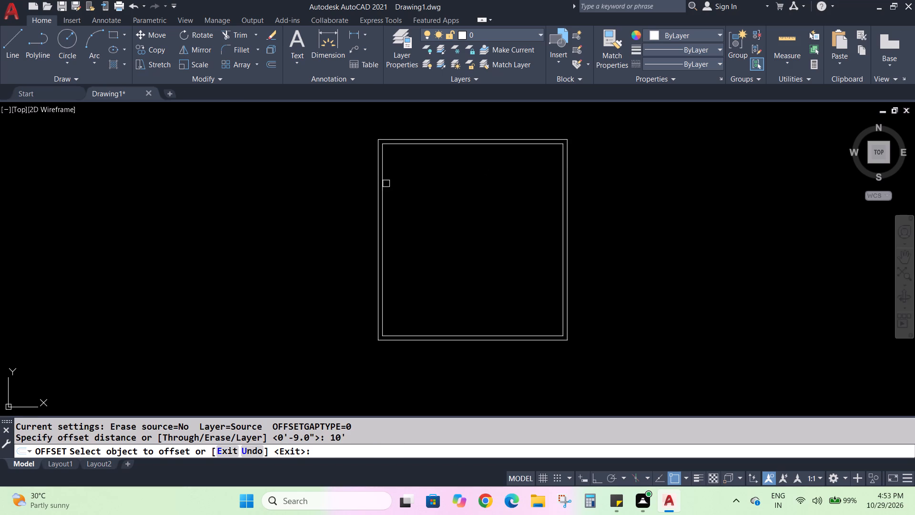
pyautogui.click(386, 183)
pyautogui.click(384, 183)
pyautogui.click(414, 185)
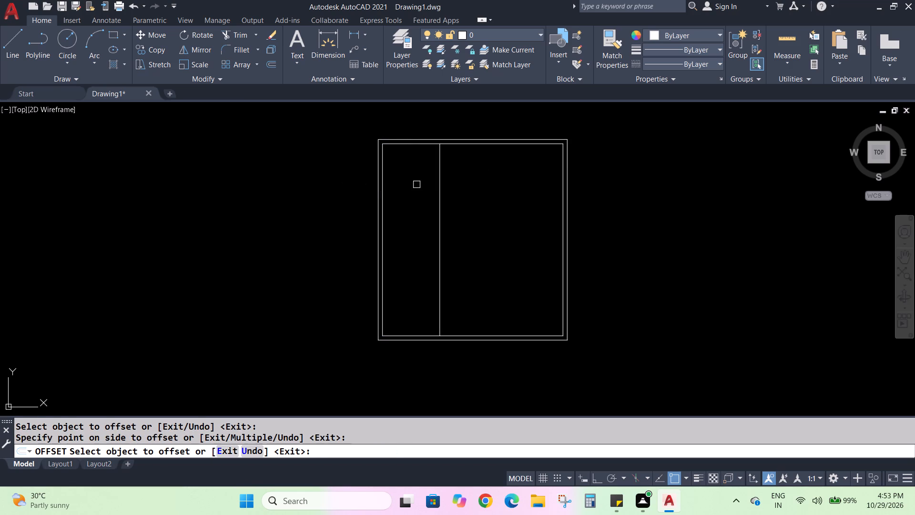
pyautogui.press('Escape')
pyautogui.press('Escape')
# Offset the new vertical partition line 4.5" to its right to give the partition wall its thickness.
pyautogui.press('o')
pyautogui.press('Return')
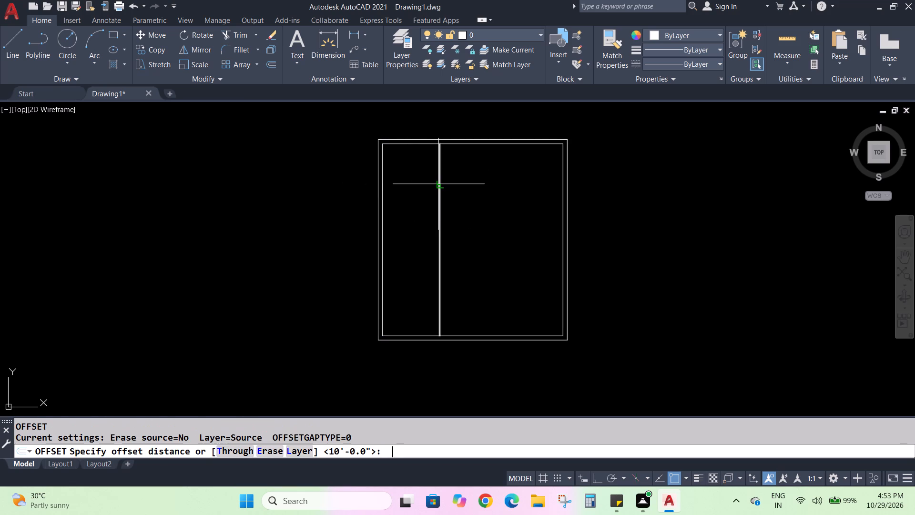
pyautogui.press('4')
pyautogui.write('.5')
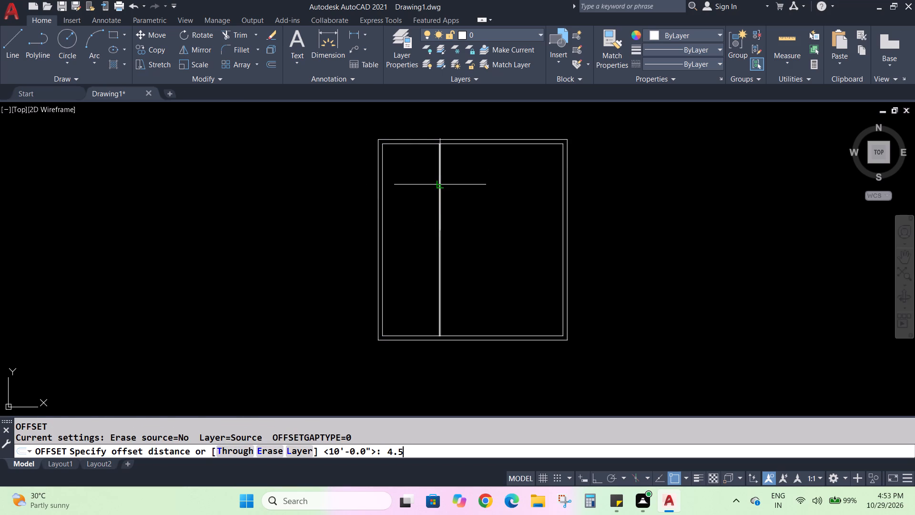
pyautogui.hotkey('shift', '"')
pyautogui.press('Return')
pyautogui.click(439, 184)
pyautogui.click(453, 186)
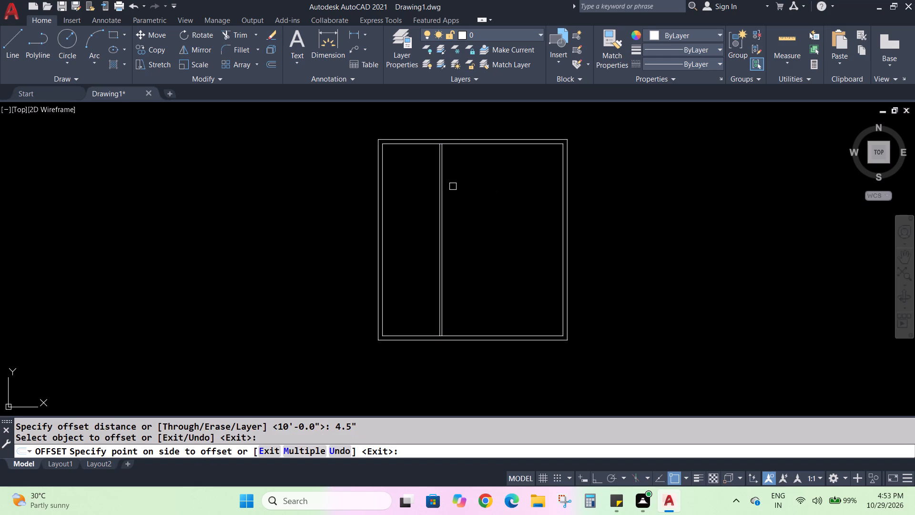
pyautogui.press('Escape')
pyautogui.press('Escape')
# Offset the right line of the first vertical partition 5' to its right to place the second partition line.
pyautogui.press('o')
pyautogui.press('Return')
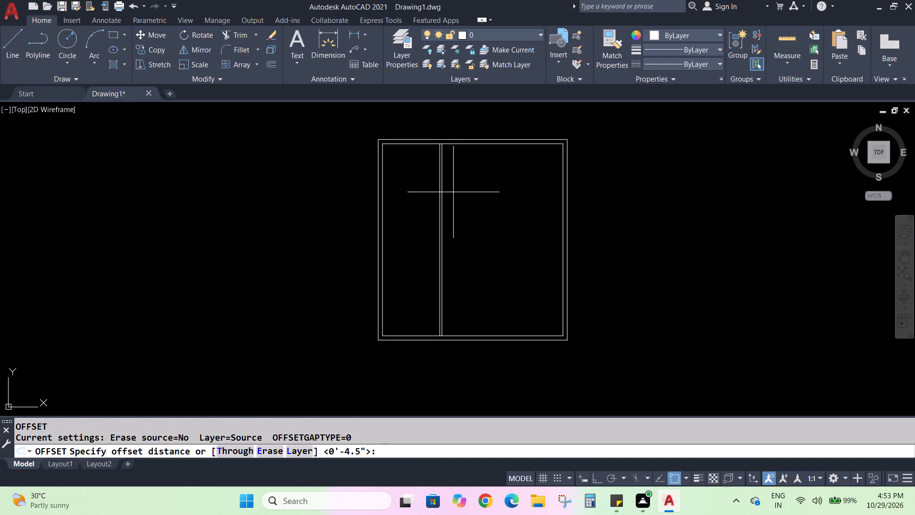
pyautogui.press('5')
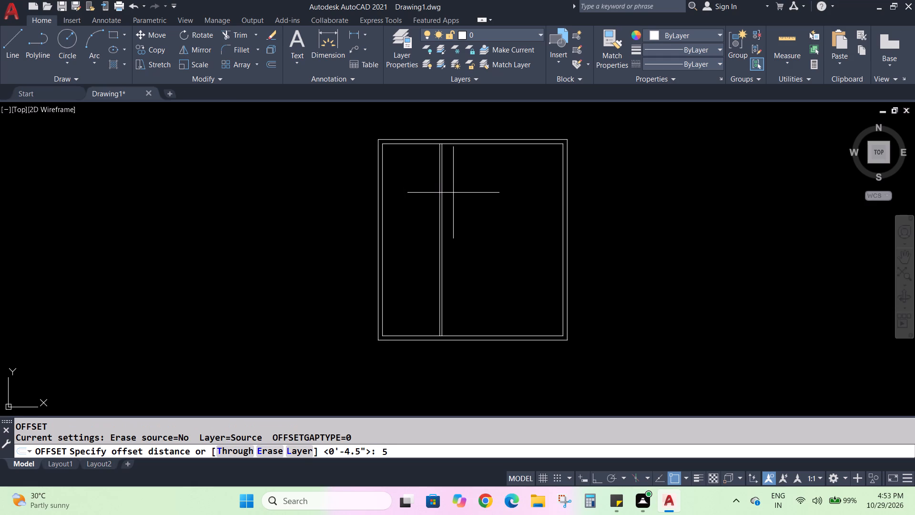
pyautogui.press("'")
pyautogui.press('Return')
pyautogui.click(444, 189)
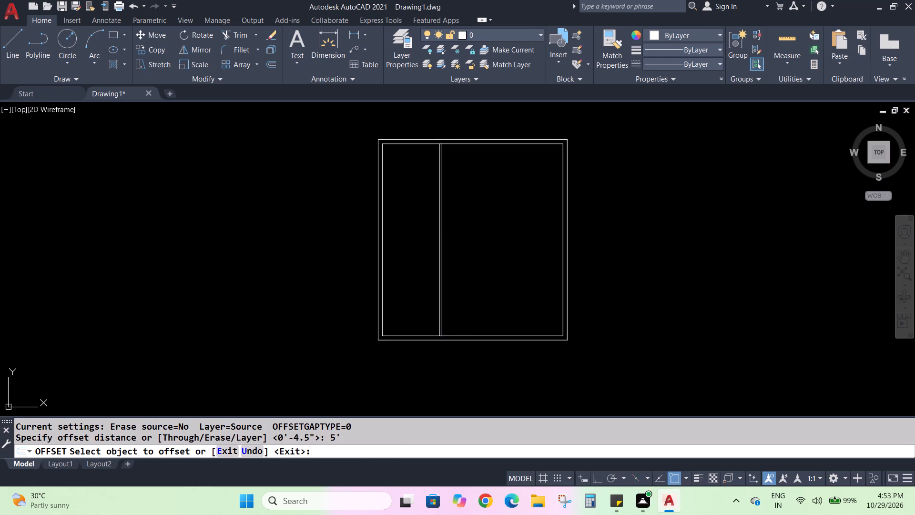
pyautogui.click(460, 189)
pyautogui.press('Escape')
pyautogui.press('Escape')
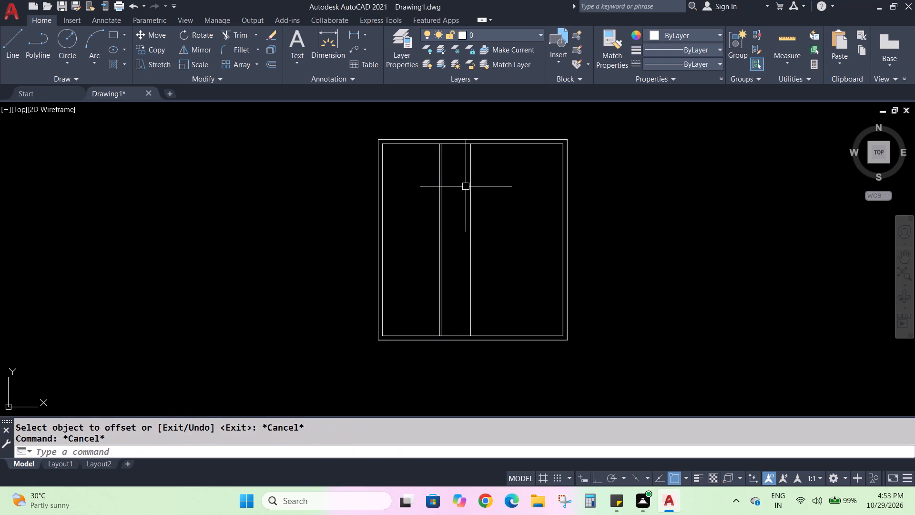
# Offset the second vertical partition line 4.5" to its right to give that partition its thickness.
pyautogui.press('o')
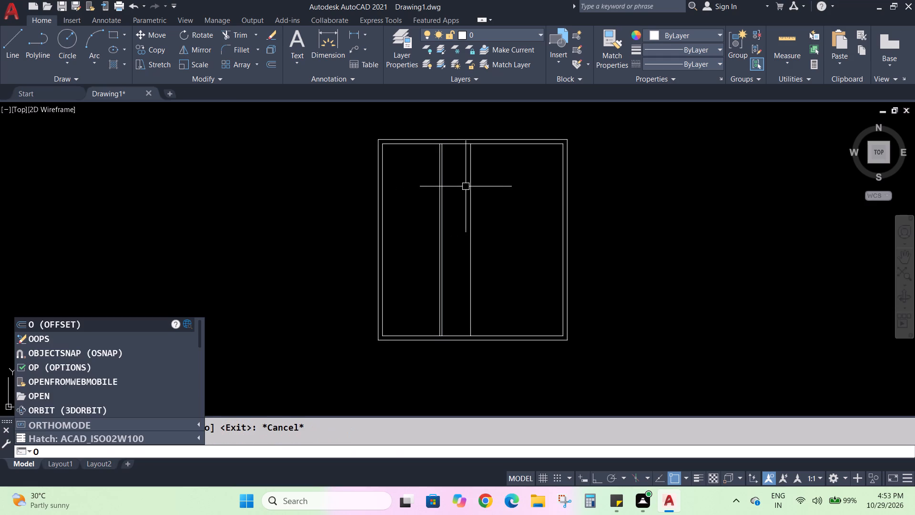
pyautogui.press('Return')
pyautogui.write('4.')
pyautogui.press('5')
pyautogui.hotkey('shift', '"')
pyautogui.press('Return')
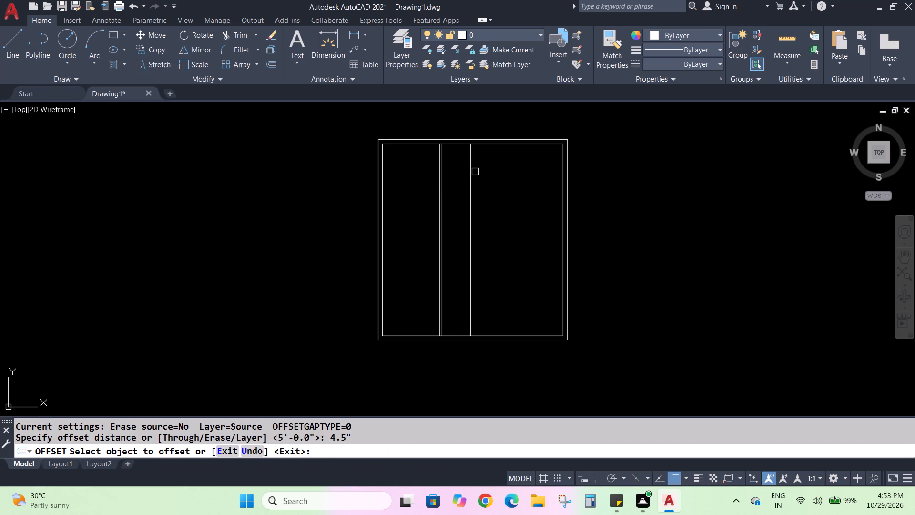
pyautogui.press('Escape')
pyautogui.press('Escape')
pyautogui.press('o')
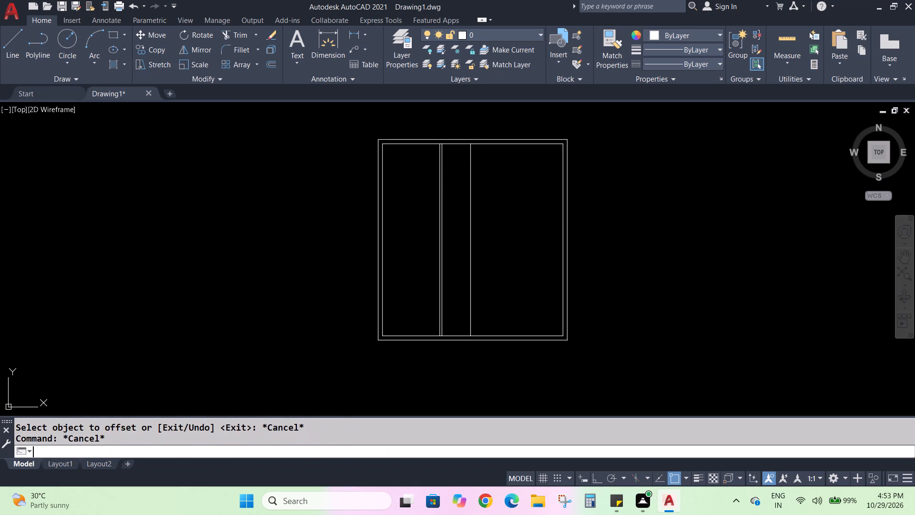
pyautogui.press('Return')
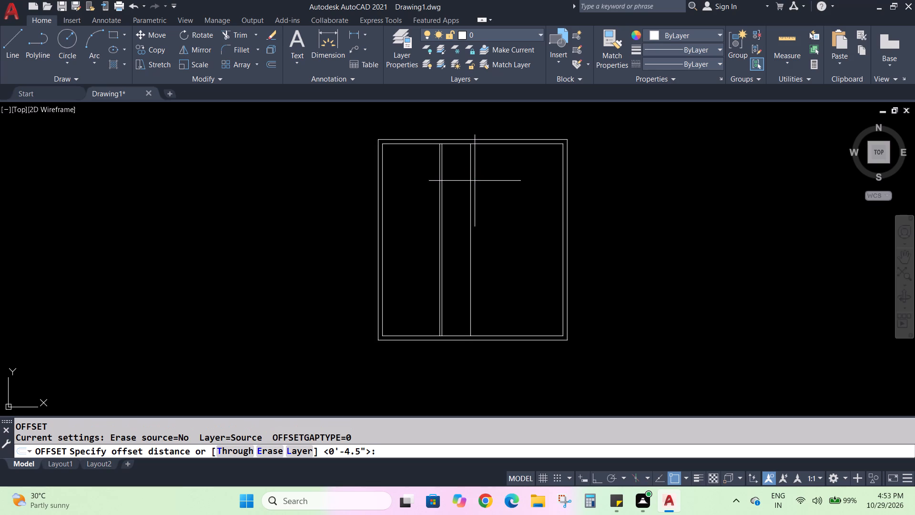
pyautogui.press('Return')
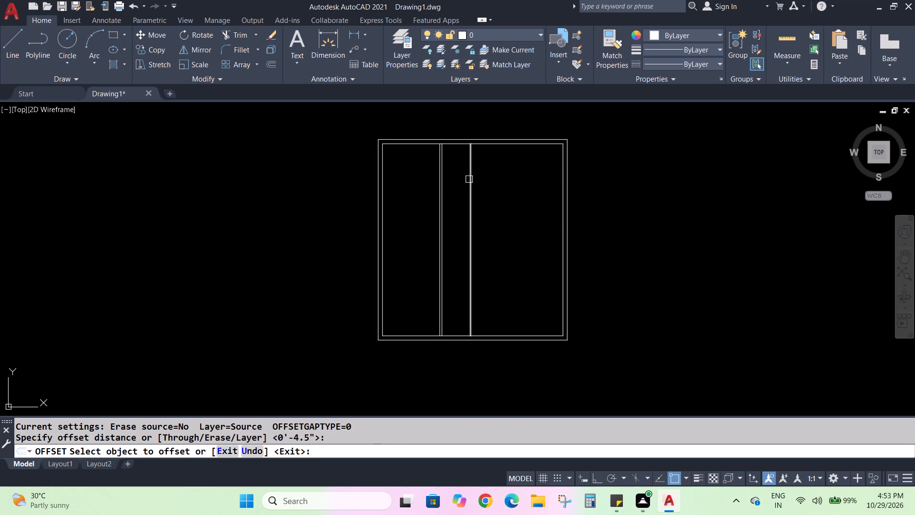
pyautogui.click(471, 181)
pyautogui.click(499, 178)
pyautogui.press('Escape')
pyautogui.press('Escape')
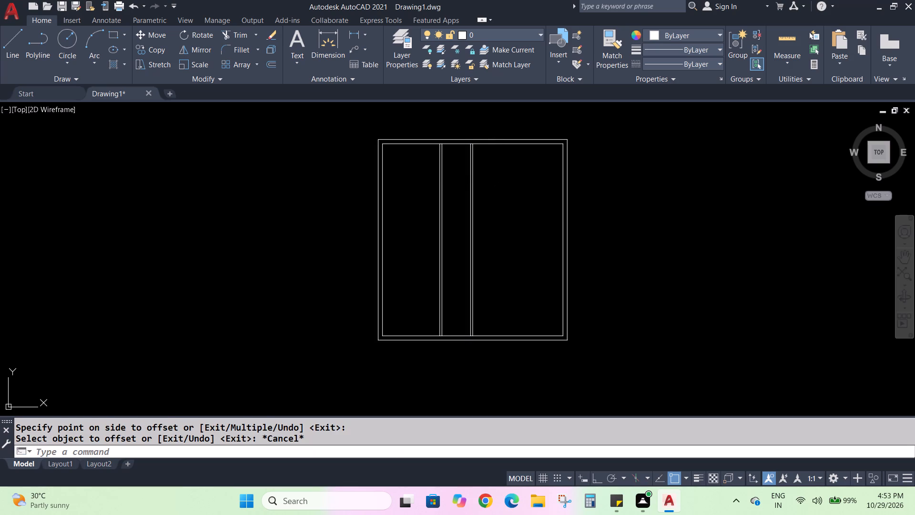
# Offset the right line of the second partition 5' to its right to place the third partition line.
pyautogui.press('o')
pyautogui.press('Return')
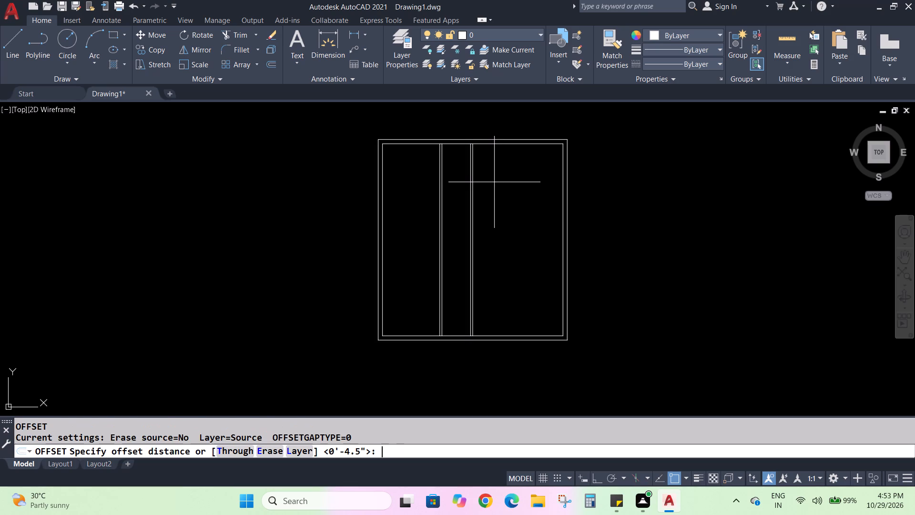
pyautogui.write("5'")
pyautogui.press('Return')
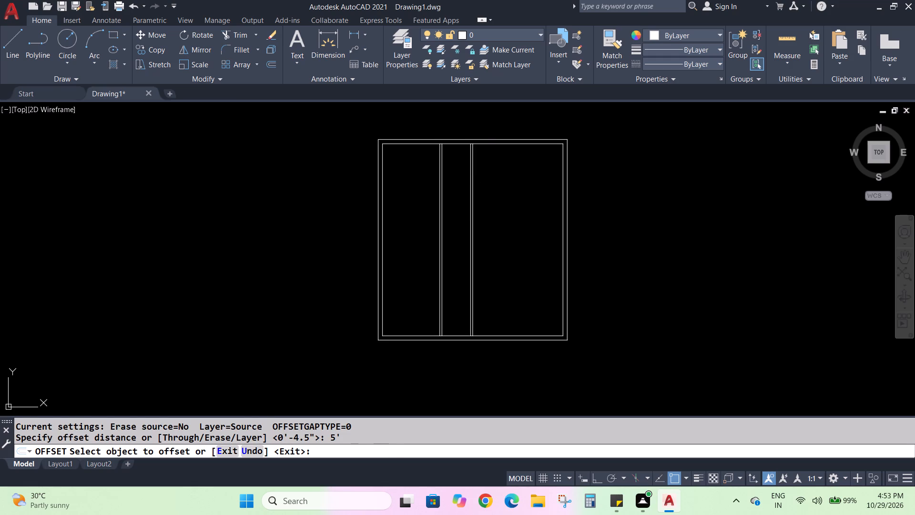
pyautogui.click(475, 181)
pyautogui.click(488, 182)
pyautogui.press('Escape')
pyautogui.press('Escape')
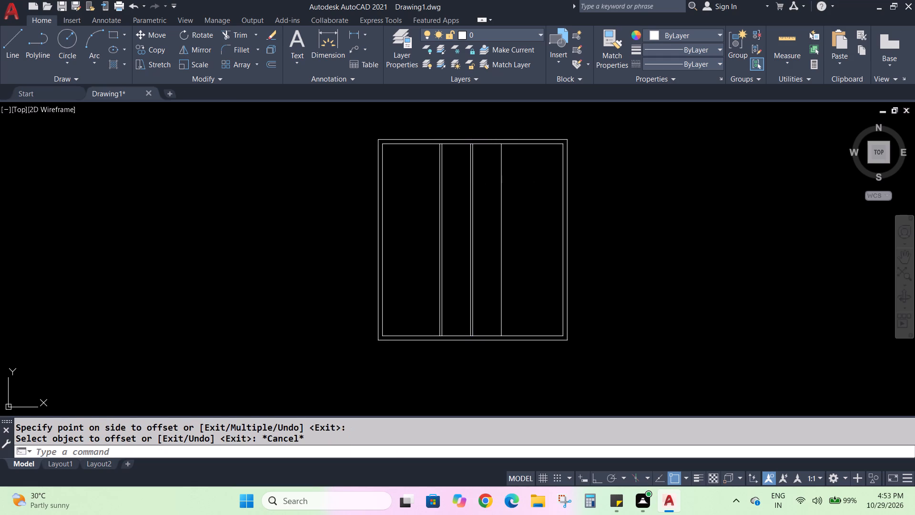
# Offset the third vertical partition line 4.5" to its right to give that partition its thickness.
pyautogui.press('o')
pyautogui.press('Return')
pyautogui.write('4.5"')
pyautogui.press('Return')
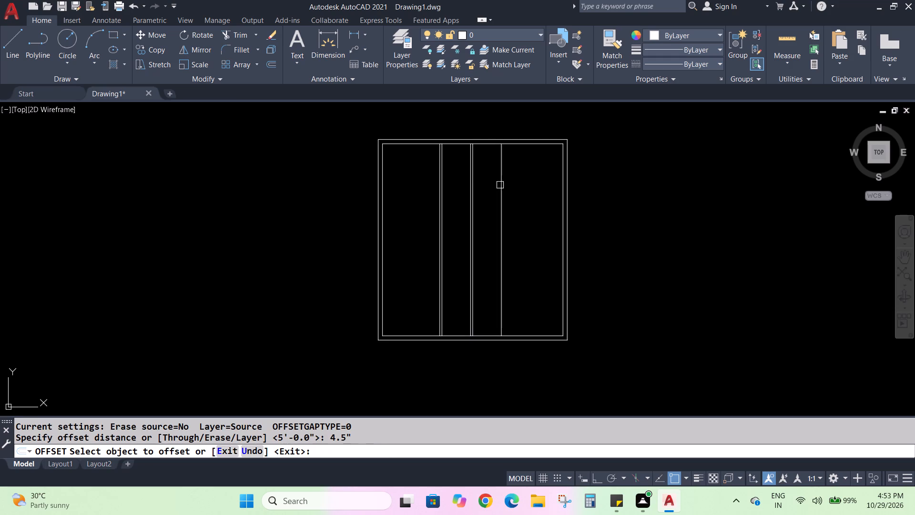
pyautogui.click(501, 185)
pyautogui.click(508, 186)
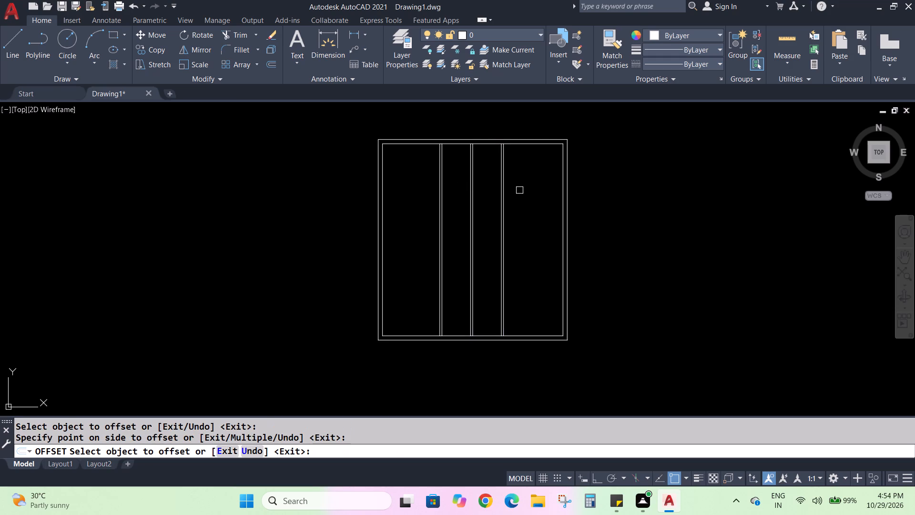
pyautogui.scroll(2, 524, 174)
pyautogui.moveTo(524, 177); pyautogui.dragTo(515, 254, button='middle')
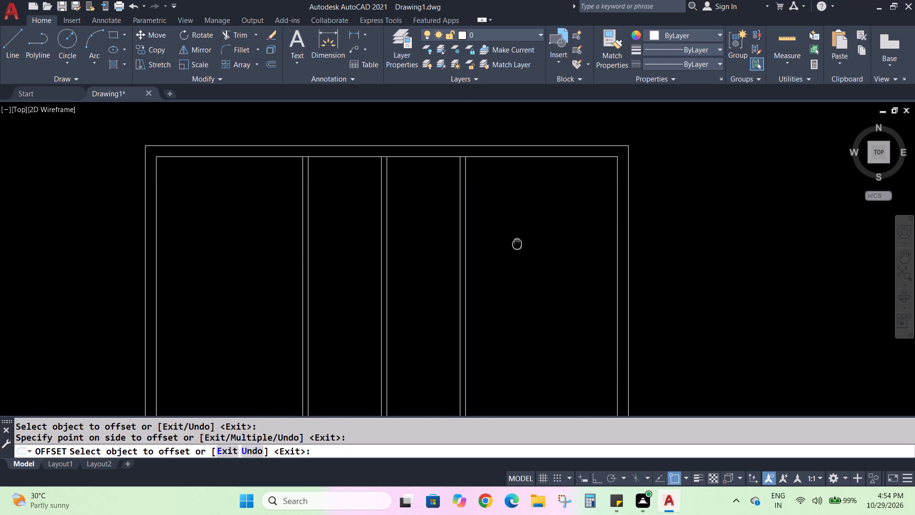
pyautogui.moveTo(515, 254); pyautogui.dragTo(512, 277, button='middle')
pyautogui.press('Escape')
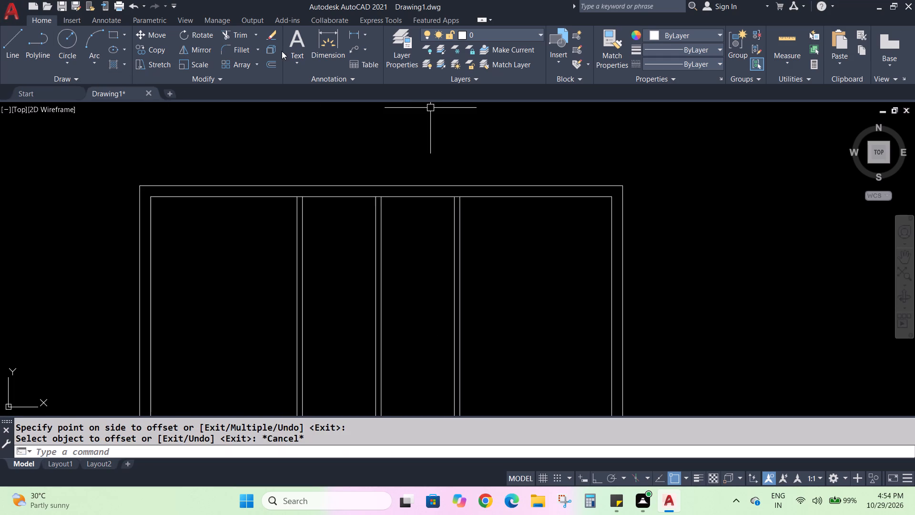
# Add a linear dimension above the plan between the third partition's right line and the right inner wall line.
pyautogui.click(356, 33)
pyautogui.click(459, 198)
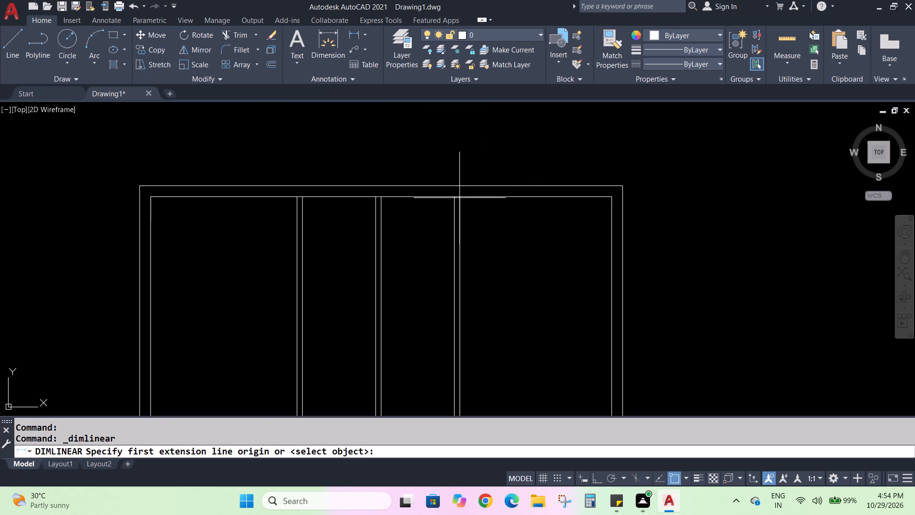
pyautogui.click(612, 198)
pyautogui.click(579, 153)
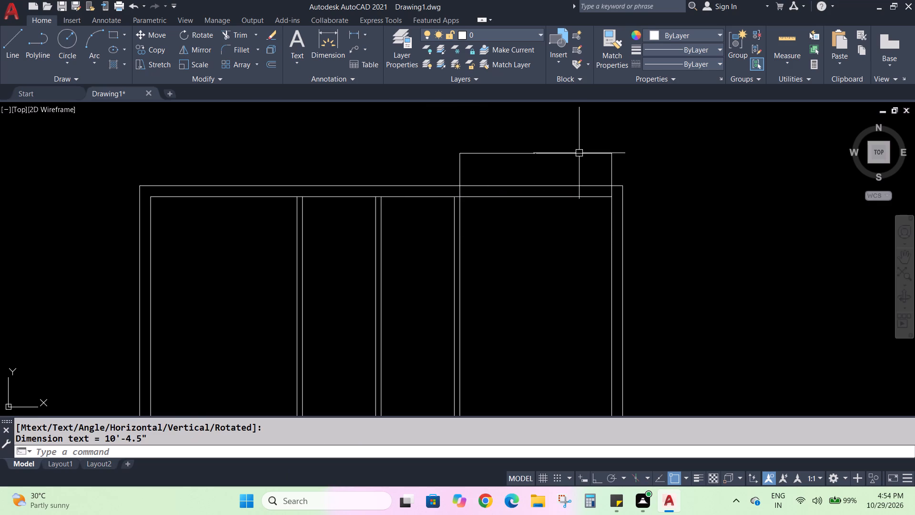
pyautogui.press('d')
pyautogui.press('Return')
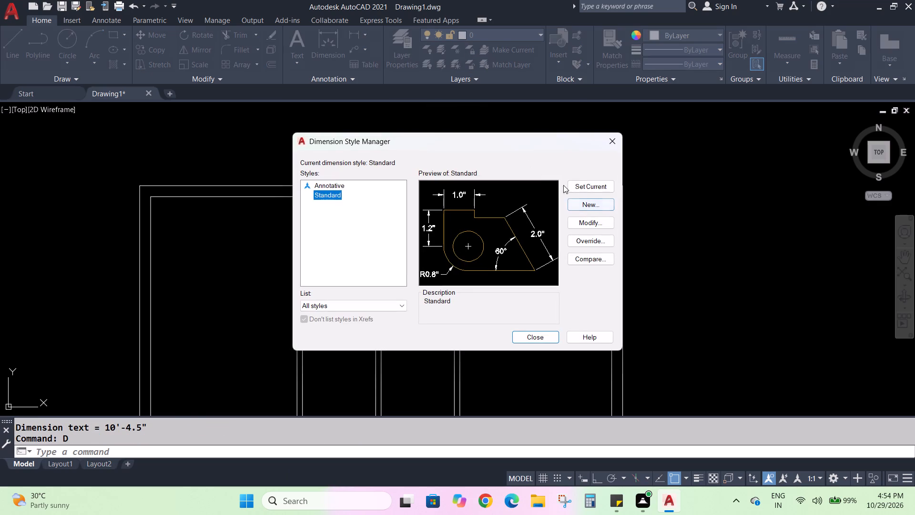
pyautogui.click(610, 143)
# Set the text height of the Standard dimension style to 0'-9.18".
pyautogui.click(521, 164)
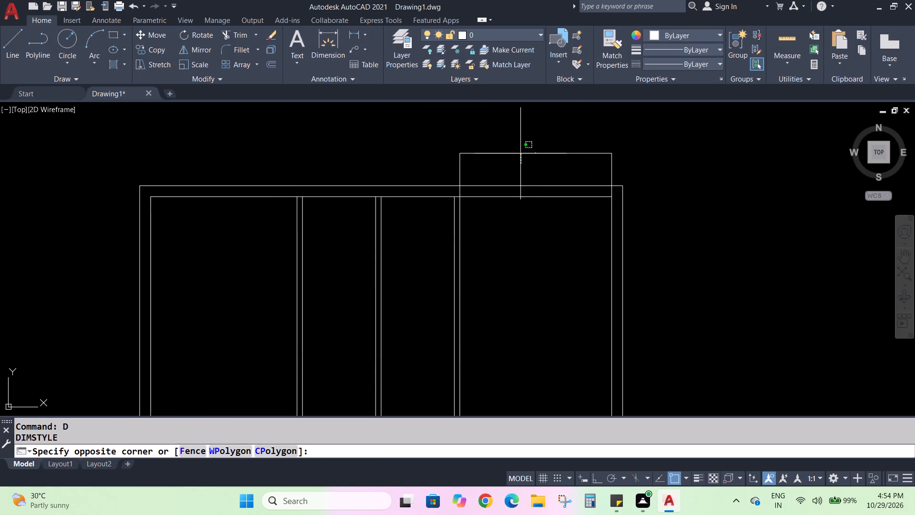
pyautogui.click(520, 154)
pyautogui.click(528, 153)
pyautogui.press('d')
pyautogui.press('Return')
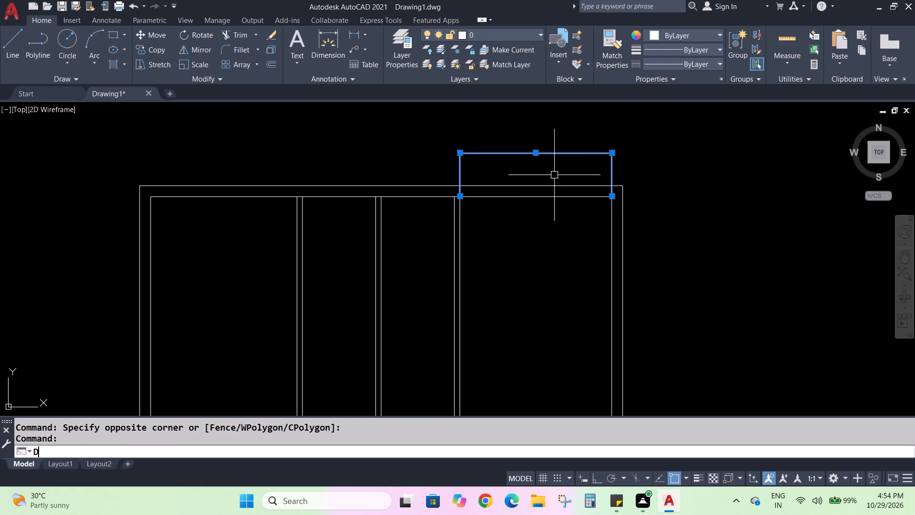
pyautogui.click(603, 223)
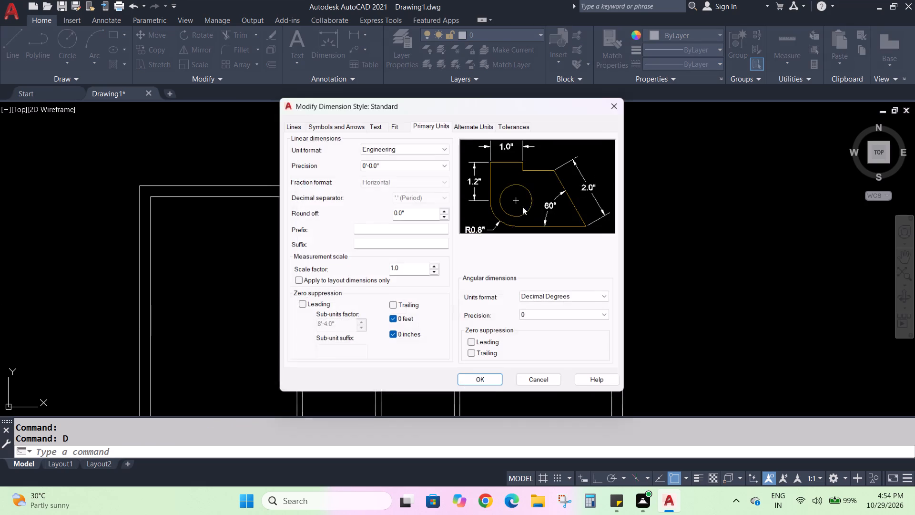
pyautogui.click(371, 124)
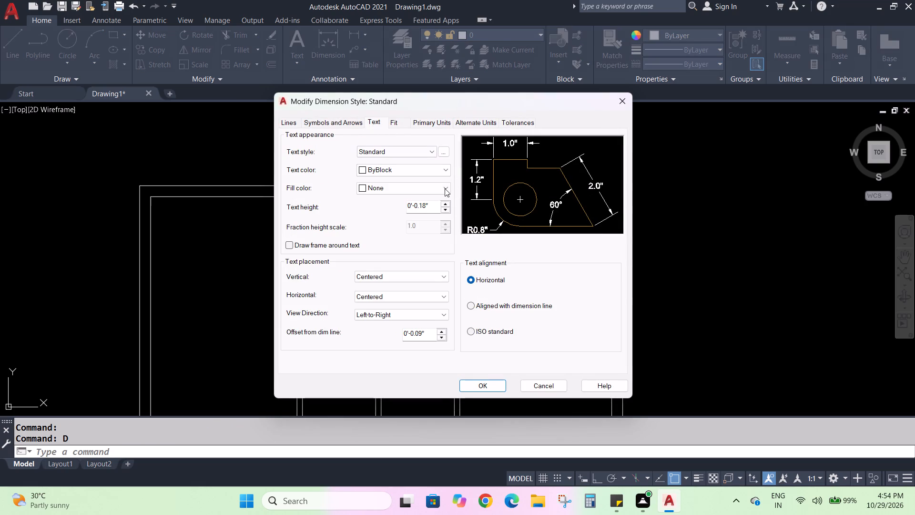
pyautogui.tripleClick(447, 202)
pyautogui.tripleClick(447, 202)
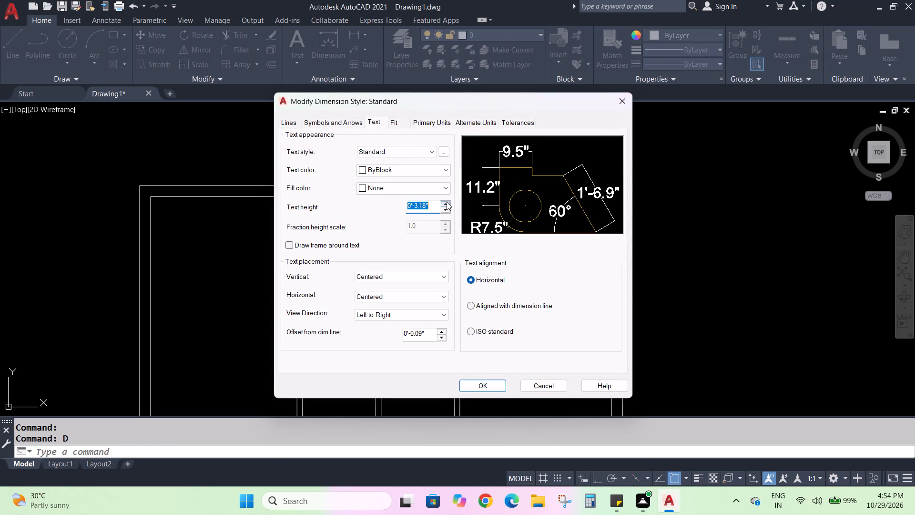
pyautogui.doubleClick(447, 202)
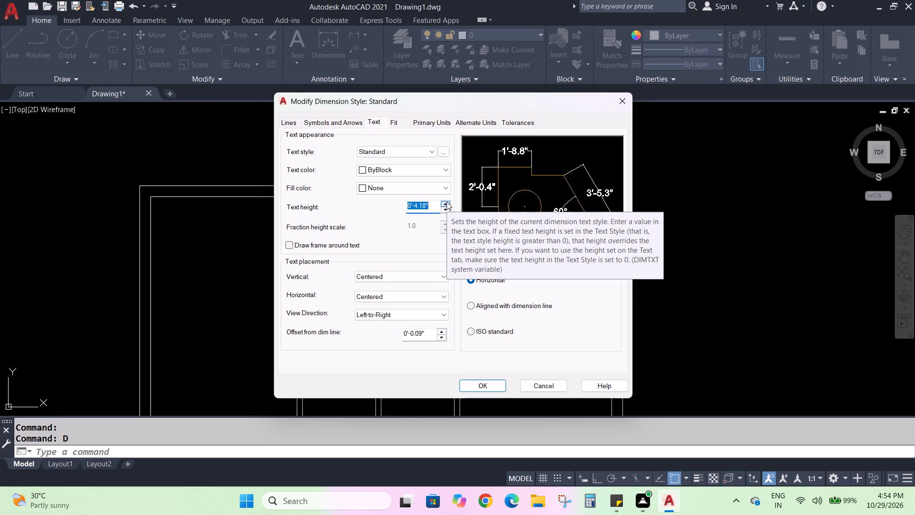
pyautogui.click(447, 202)
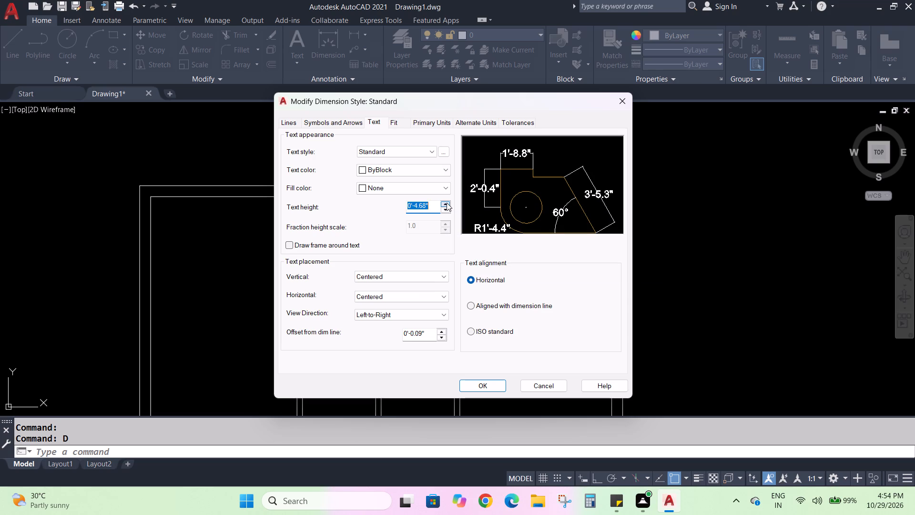
pyautogui.doubleClick(447, 203)
pyautogui.doubleClick(447, 203)
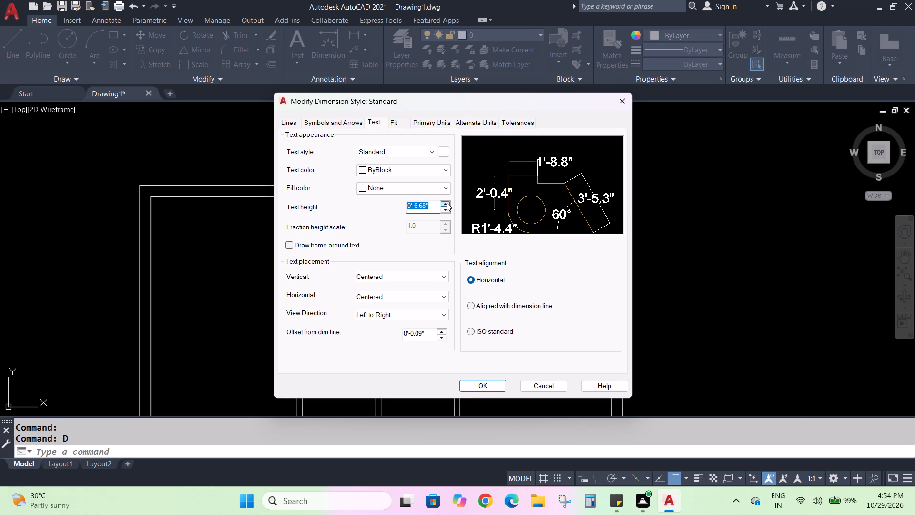
pyautogui.tripleClick(447, 203)
pyautogui.click(447, 203)
pyautogui.click(447, 203)
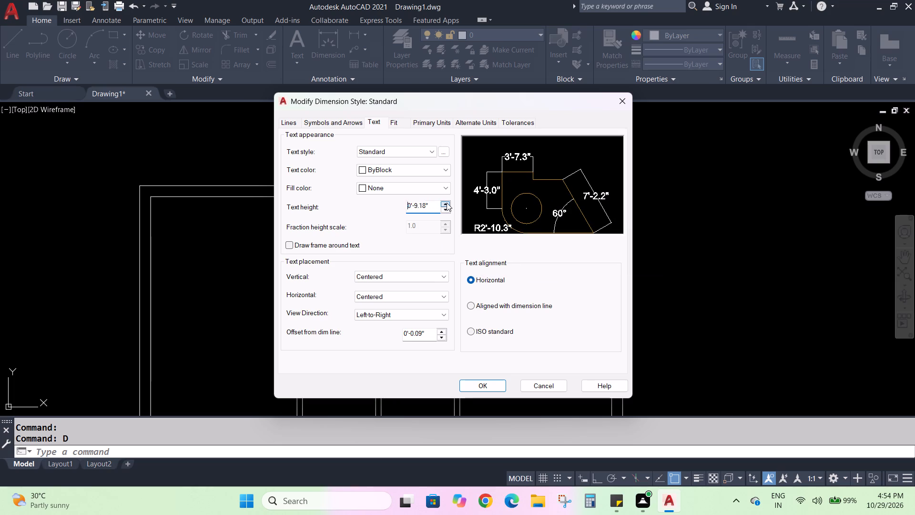
pyautogui.click(484, 382)
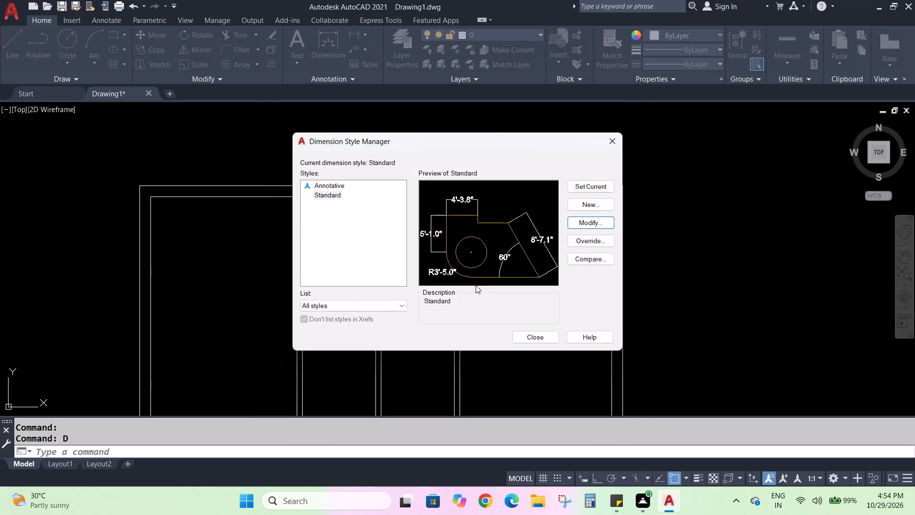
# Set the arrow size of the Standard dimension style to 0'-9.18" and make that style current.
pyautogui.click(597, 223)
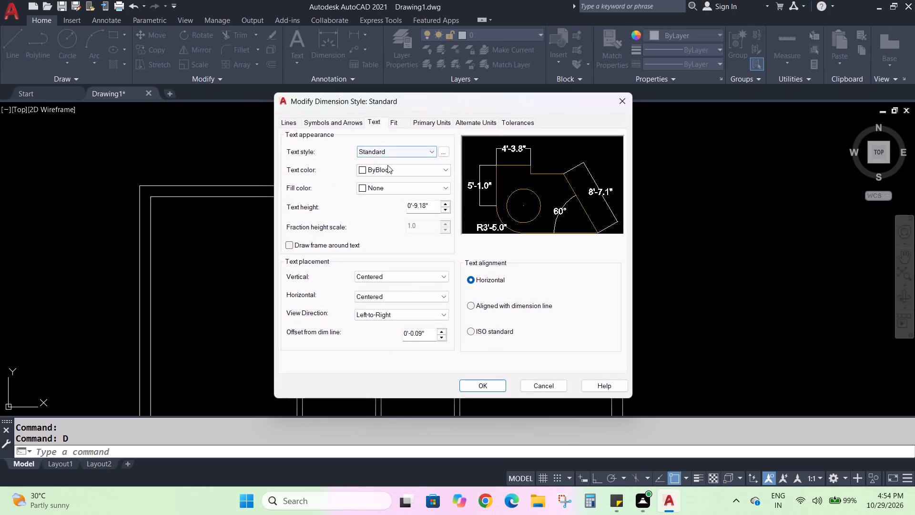
pyautogui.click(344, 123)
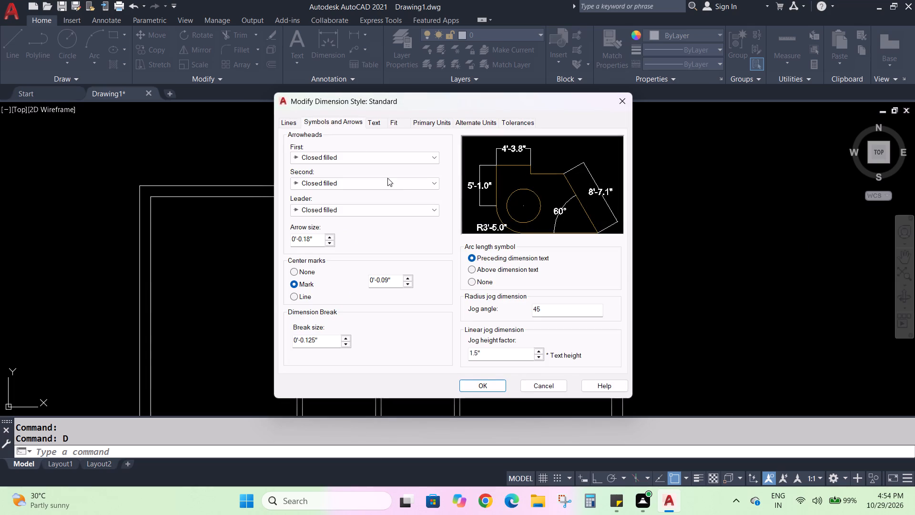
pyautogui.tripleClick(328, 238)
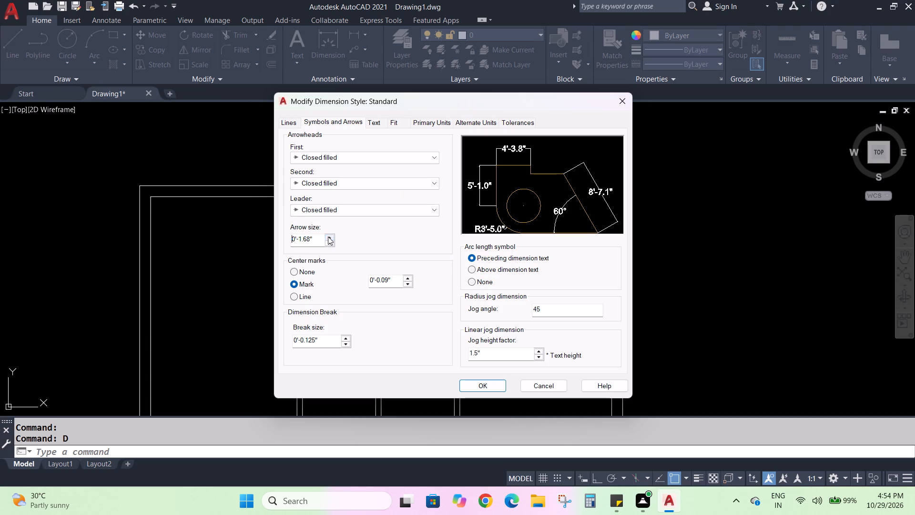
pyautogui.tripleClick(328, 237)
pyautogui.tripleClick(328, 237)
pyautogui.tripleClick(328, 237)
pyautogui.tripleClick(328, 237)
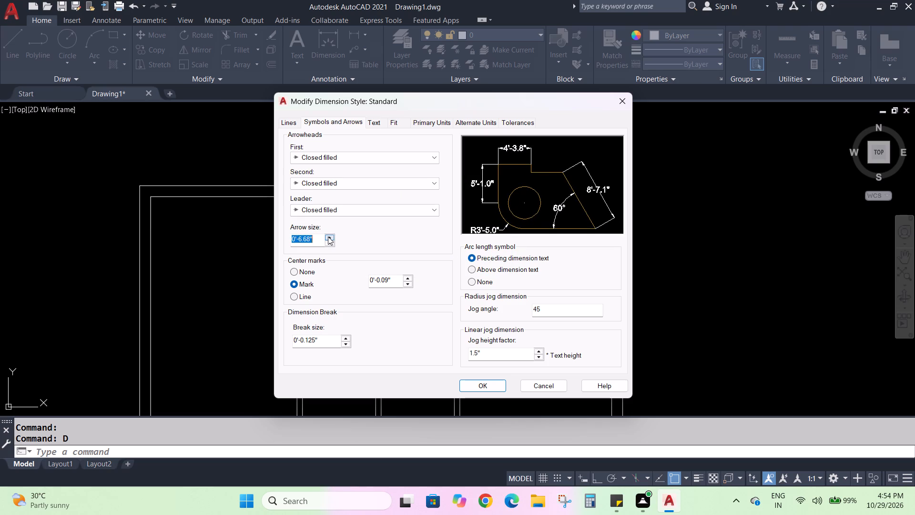
pyautogui.doubleClick(328, 237)
pyautogui.click(328, 234)
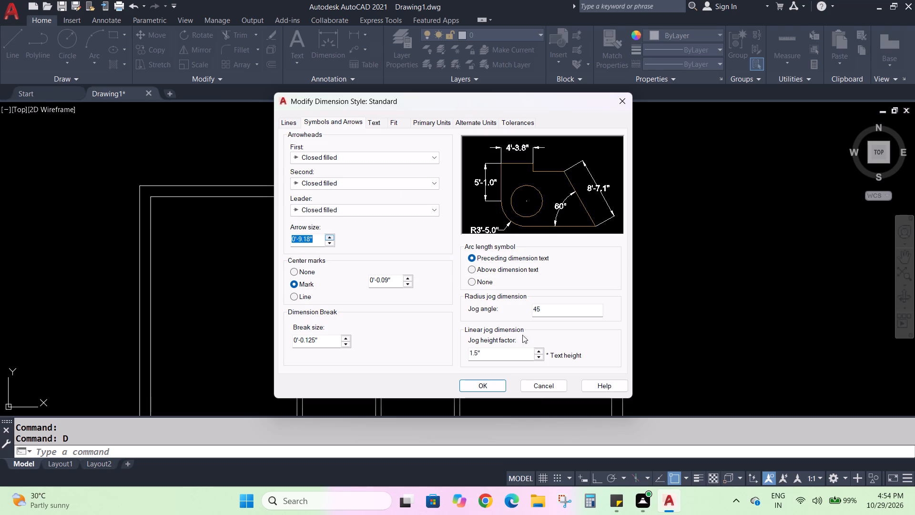
pyautogui.click(480, 385)
pyautogui.click(603, 189)
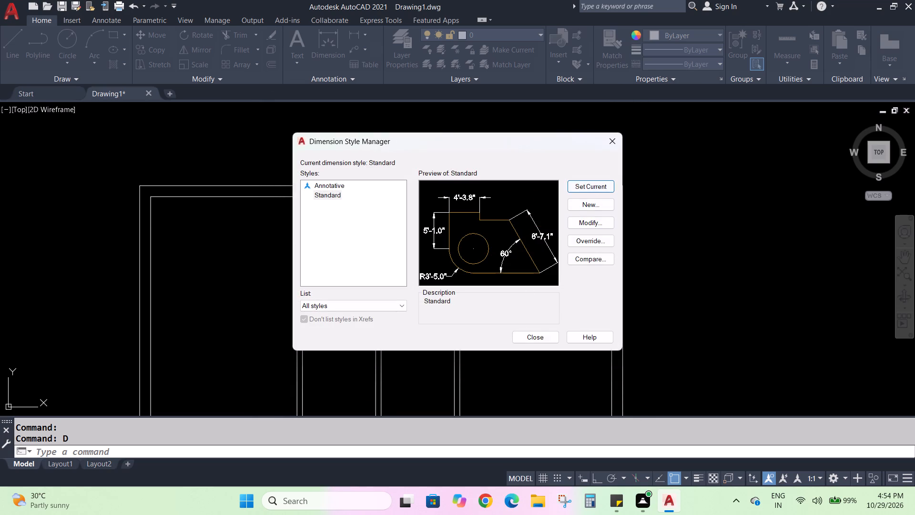
pyautogui.click(519, 333)
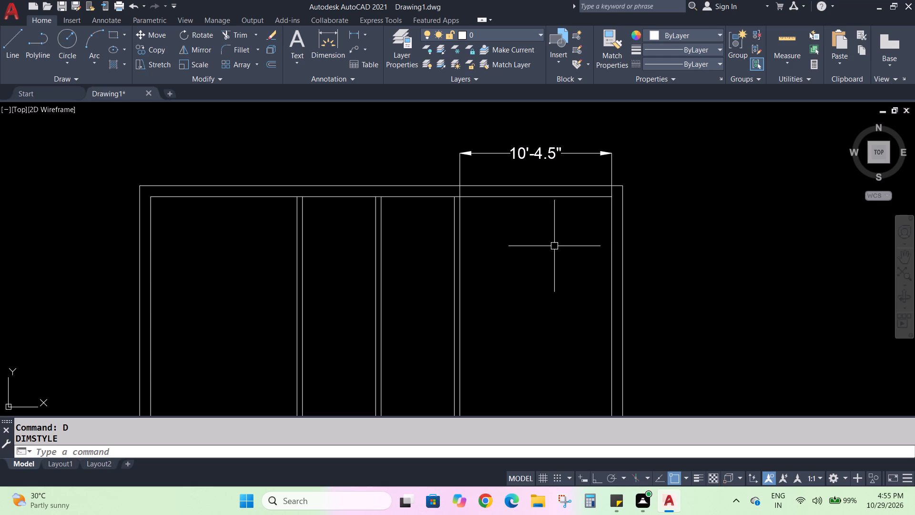
pyautogui.press('Escape')
# Delete the linear dimension above the plan between the third partition and the right inner wall line.
pyautogui.click(532, 150)
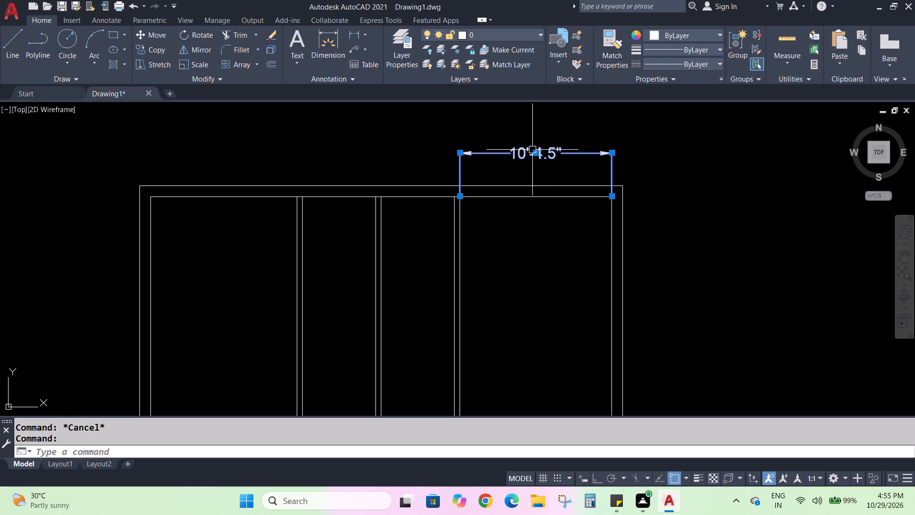
pyautogui.press('Delete')
# Offset the top inner wall line 12' downward to place the lower horizontal partition line.
pyautogui.scroll(-1, 496, 266)
pyautogui.moveTo(514, 352); pyautogui.dragTo(517, 327, button='middle')
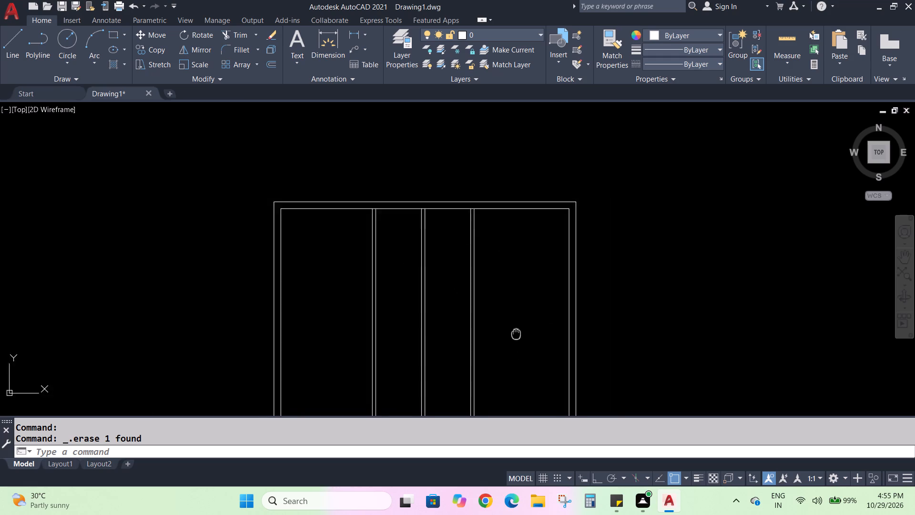
pyautogui.moveTo(517, 327); pyautogui.dragTo(517, 321, button='middle')
pyautogui.scroll(1, 514, 312)
pyautogui.press('o')
pyautogui.press('Return')
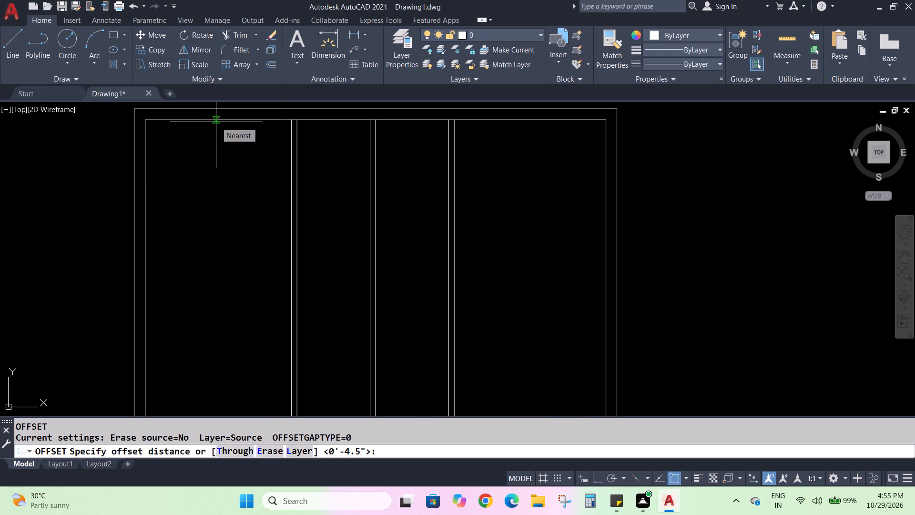
pyautogui.press('1')
pyautogui.write("2'")
pyautogui.press('Return')
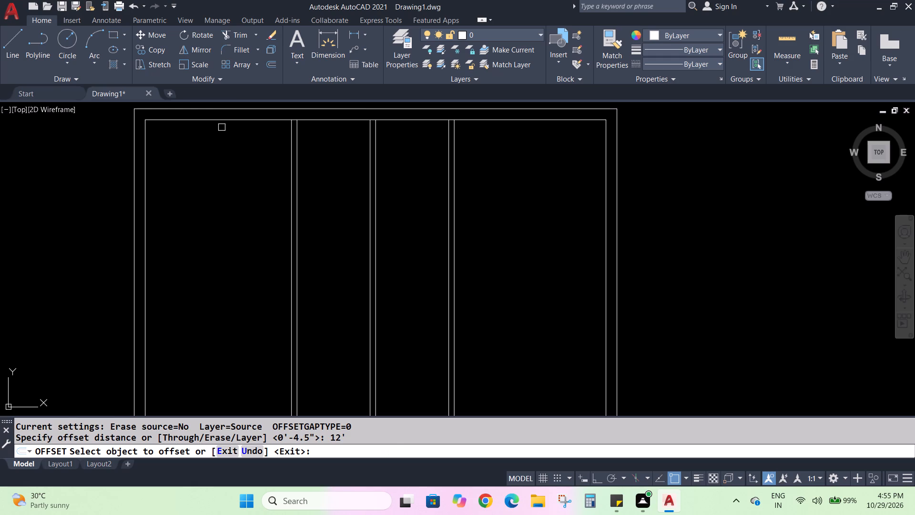
pyautogui.click(222, 120)
pyautogui.click(233, 175)
pyautogui.press('Escape')
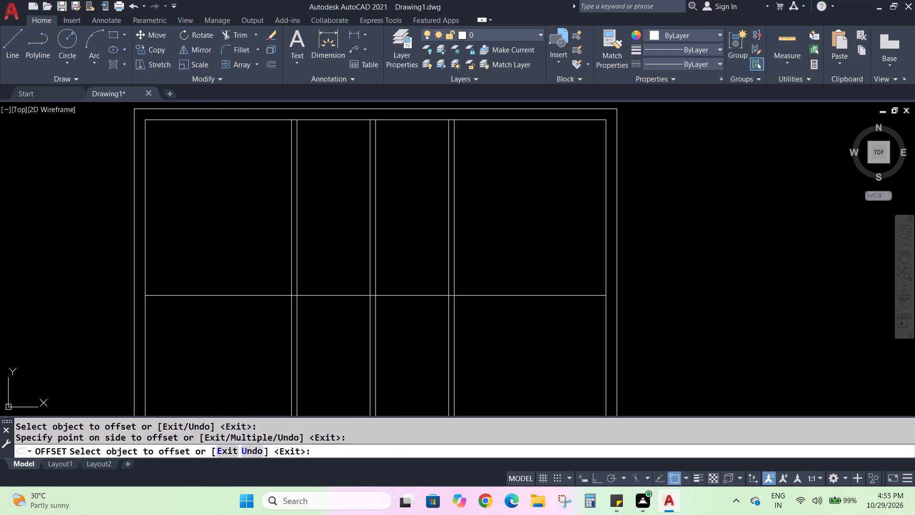
pyautogui.press('Escape')
# Offset the new horizontal partition line 4.5" downward to give that partition its thickness.
pyautogui.press('o')
pyautogui.press('Return')
pyautogui.write('4.5')
pyautogui.hotkey('shift', '"')
pyautogui.press('Return')
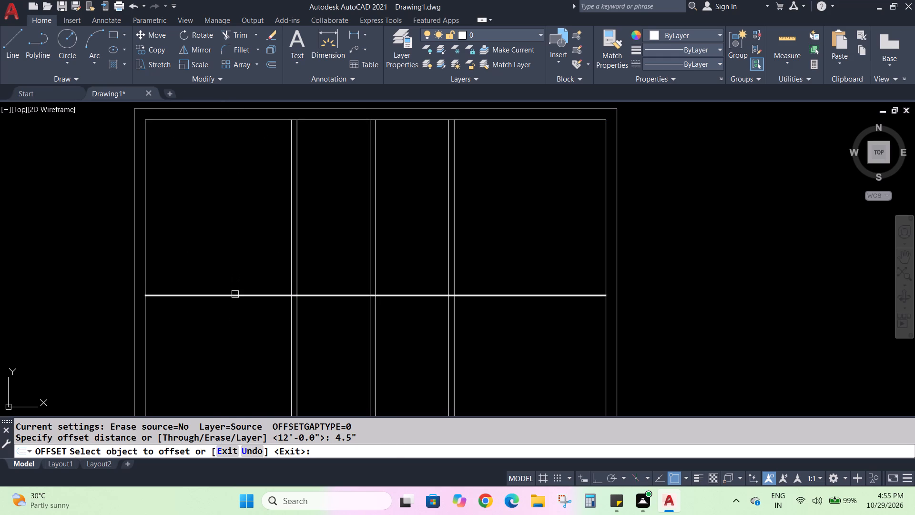
pyautogui.click(235, 294)
pyautogui.click(236, 309)
pyautogui.press('Escape')
pyautogui.press('Escape')
pyautogui.press('Escape')
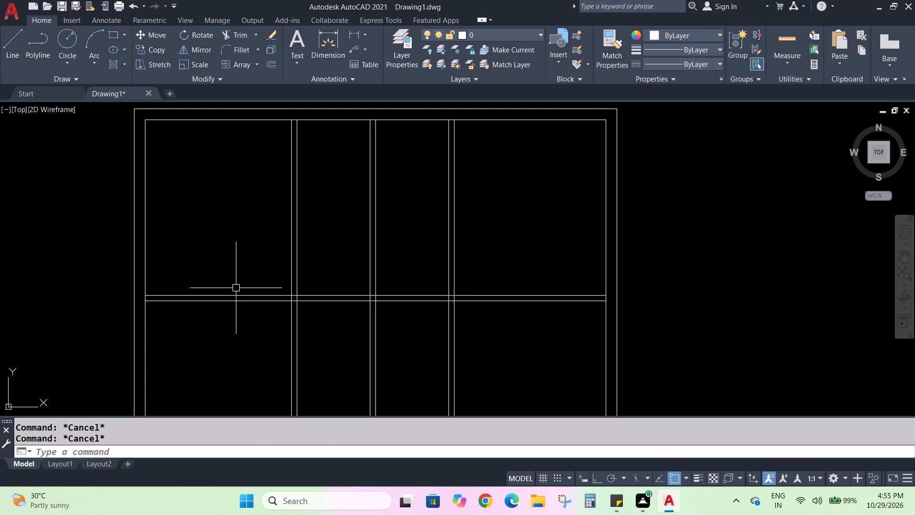
# Offset the top inner wall line 8'-6" downward to place the upper horizontal partition line.
pyautogui.press('o')
pyautogui.press('Return')
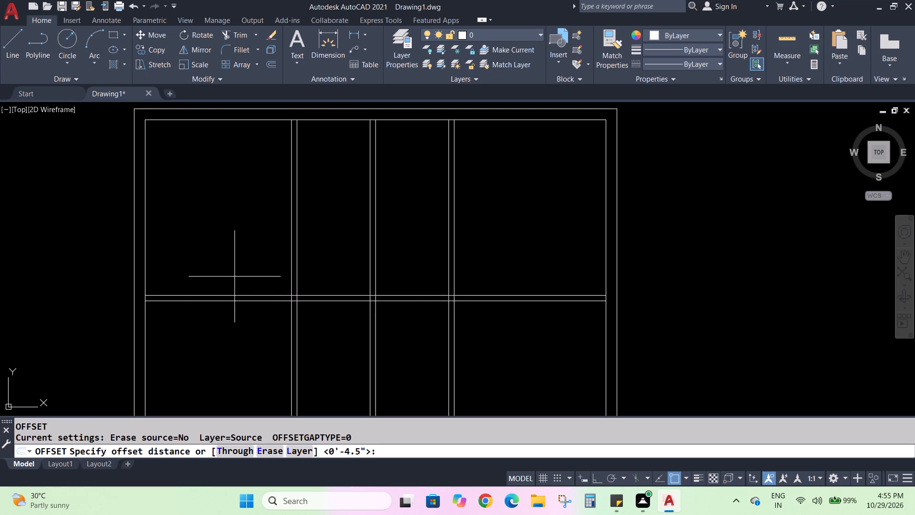
pyautogui.press('8')
pyautogui.press("'")
pyautogui.press('-')
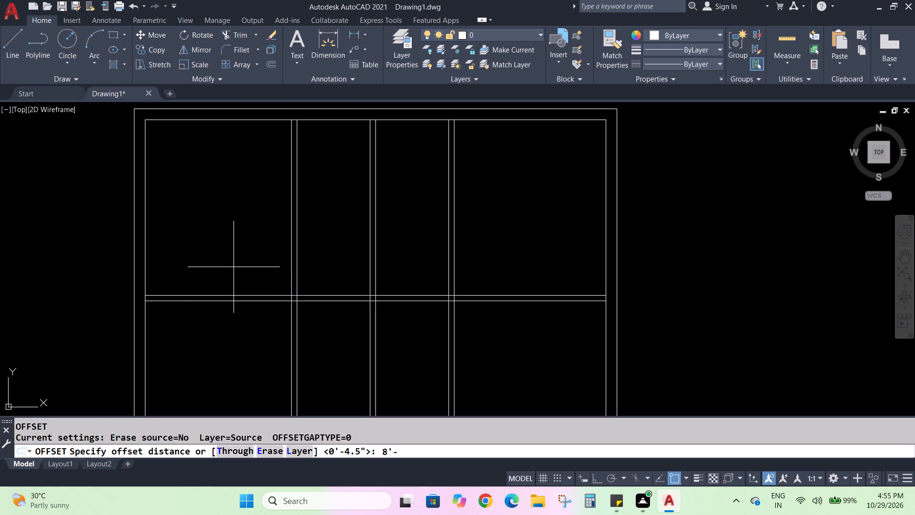
pyautogui.press('6')
pyautogui.hotkey('shift', '"')
pyautogui.press('Return')
pyautogui.click(337, 120)
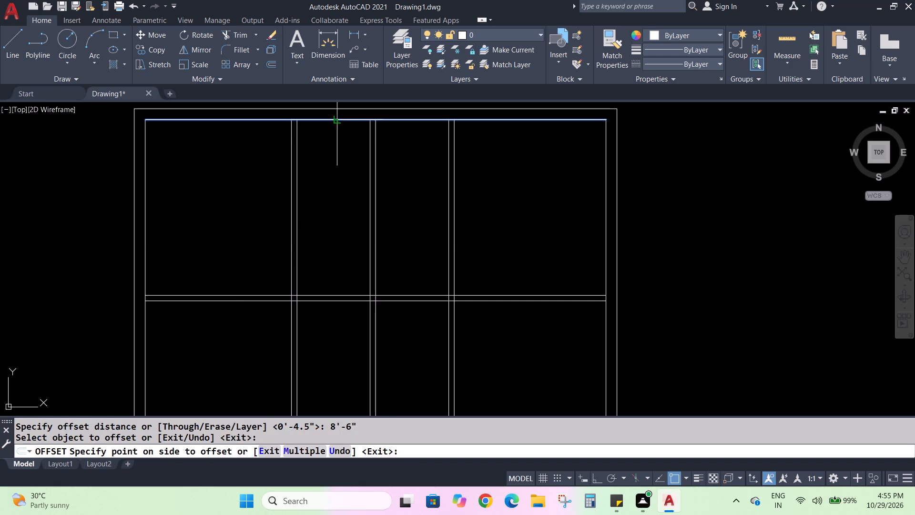
pyautogui.click(341, 152)
pyautogui.press('Escape')
pyautogui.press('Escape')
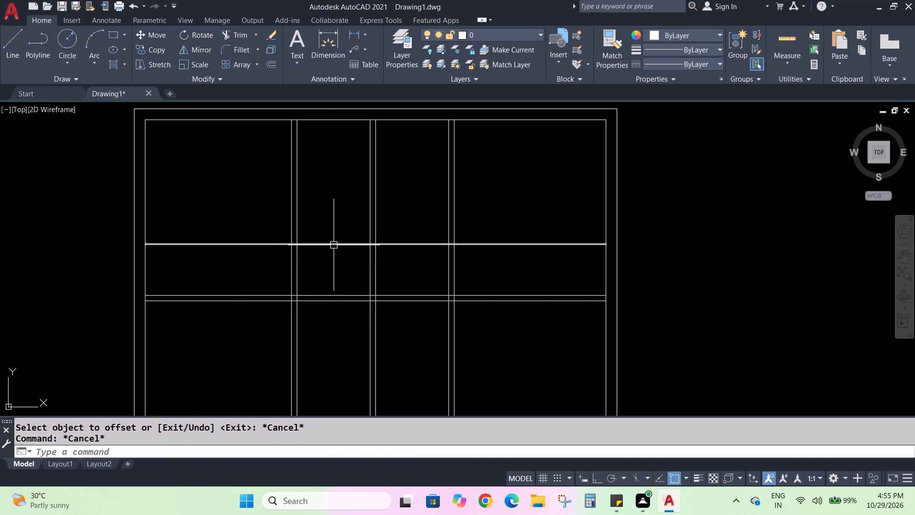
# Offset the upper horizontal partition line 4.5" downward to give that partition its thickness.
pyautogui.press('o')
pyautogui.press('Return')
pyautogui.press('4')
pyautogui.write('.5"')
pyautogui.press('Return')
pyautogui.click(333, 244)
pyautogui.click(335, 261)
pyautogui.press('Escape')
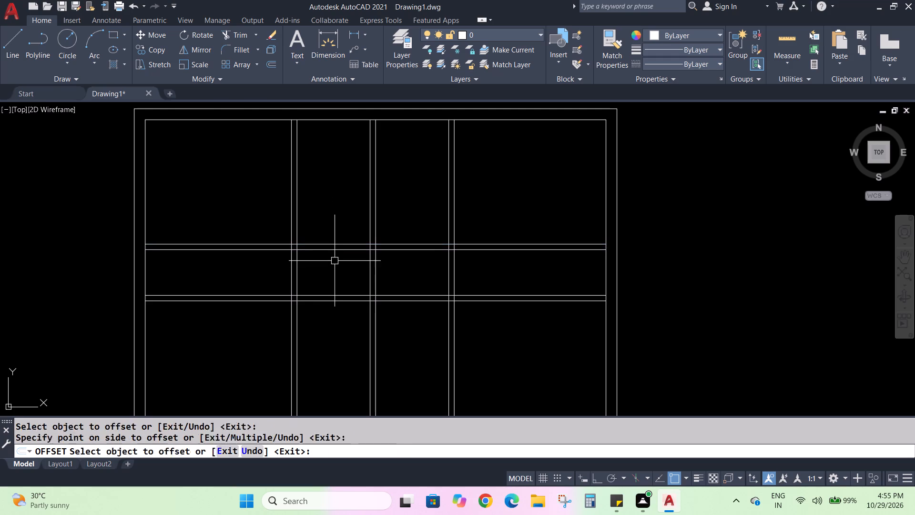
pyautogui.press('Escape')
pyautogui.press('Escape')
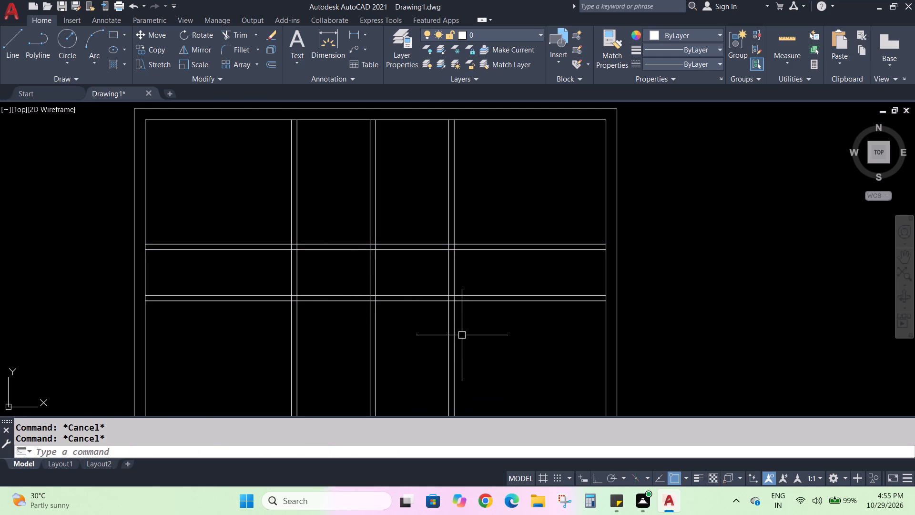
# Trim the upper horizontal partition outside the first and third vertical partitions, and the lower horizontal partition between them.
pyautogui.write('TR')
pyautogui.press('Return')
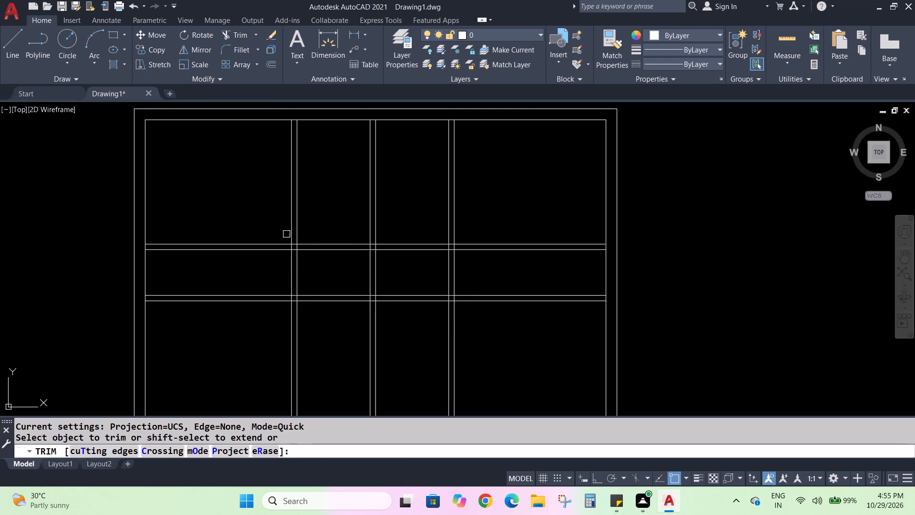
pyautogui.moveTo(241, 234); pyautogui.dragTo(234, 261)
pyautogui.moveTo(517, 217); pyautogui.dragTo(513, 268)
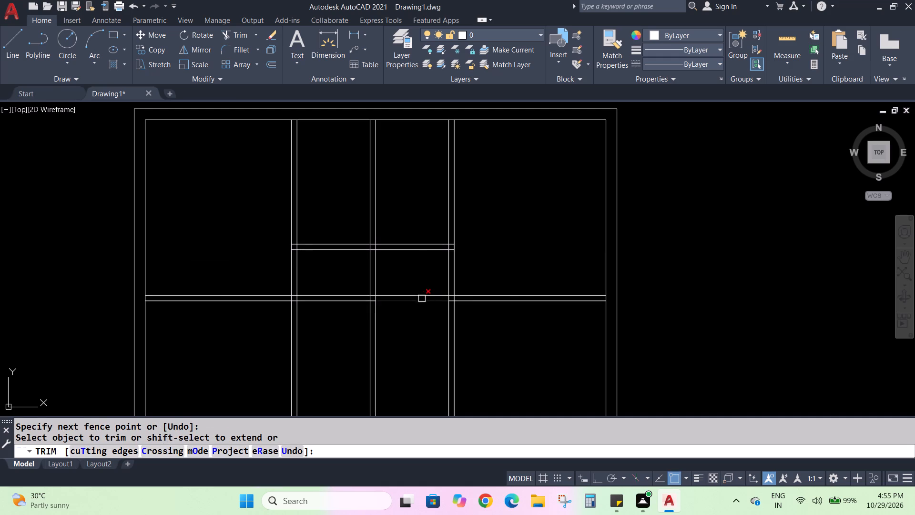
pyautogui.moveTo(418, 289); pyautogui.dragTo(414, 311)
pyautogui.moveTo(332, 272); pyautogui.dragTo(328, 323)
# Trim away the middle vertical partition below the upper horizontal partition, including the short leftover pieces between its lines.
pyautogui.click(382, 268)
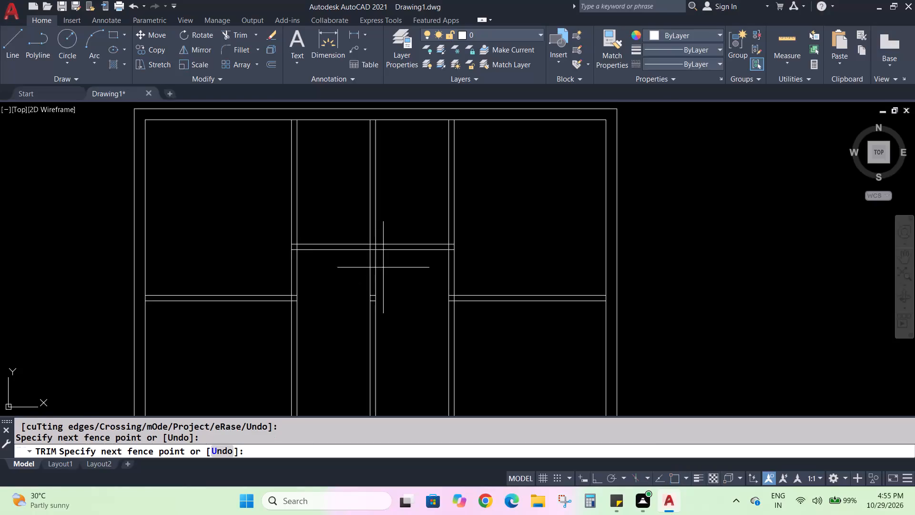
pyautogui.click(408, 283)
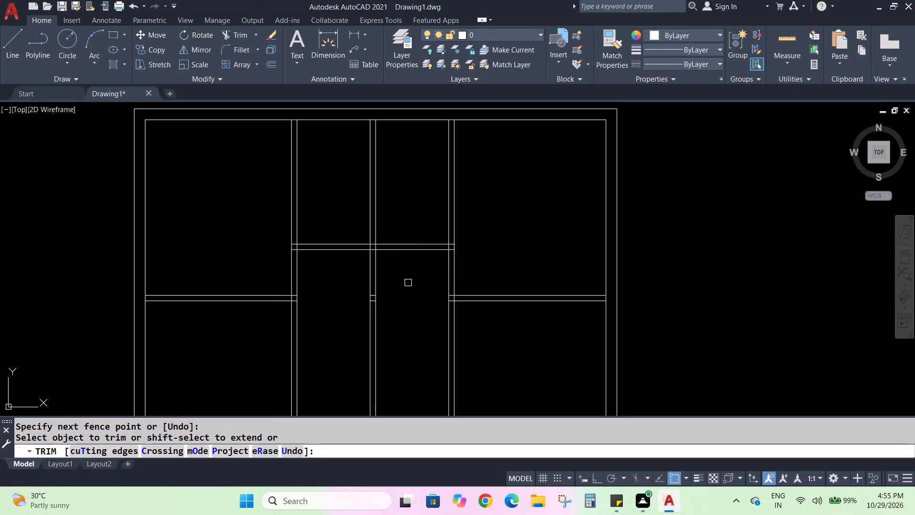
pyautogui.moveTo(408, 283); pyautogui.dragTo(348, 290)
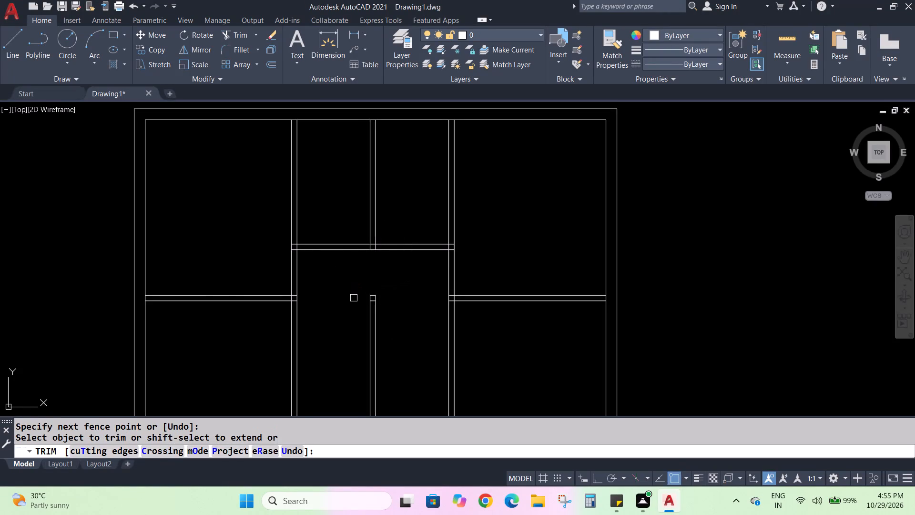
pyautogui.moveTo(354, 299); pyautogui.dragTo(392, 347)
pyautogui.click(372, 301)
pyautogui.click(374, 296)
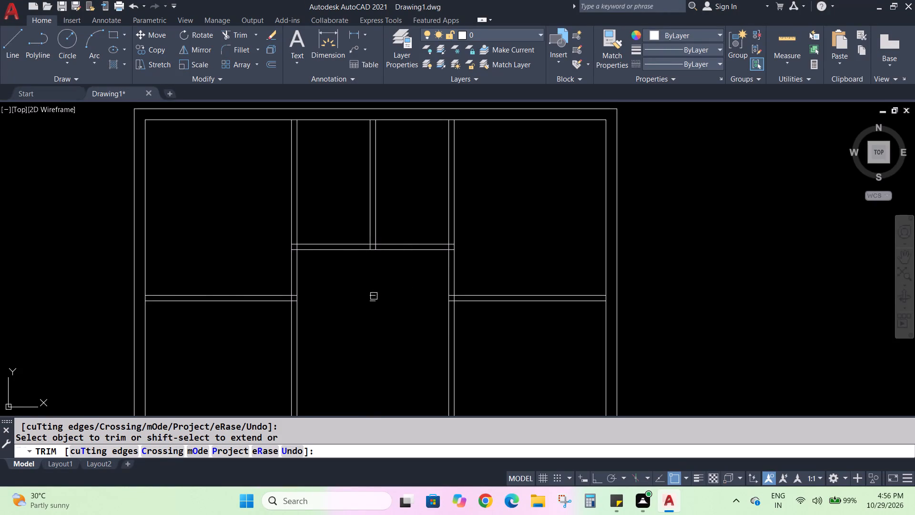
pyautogui.click(371, 293)
pyautogui.click(372, 303)
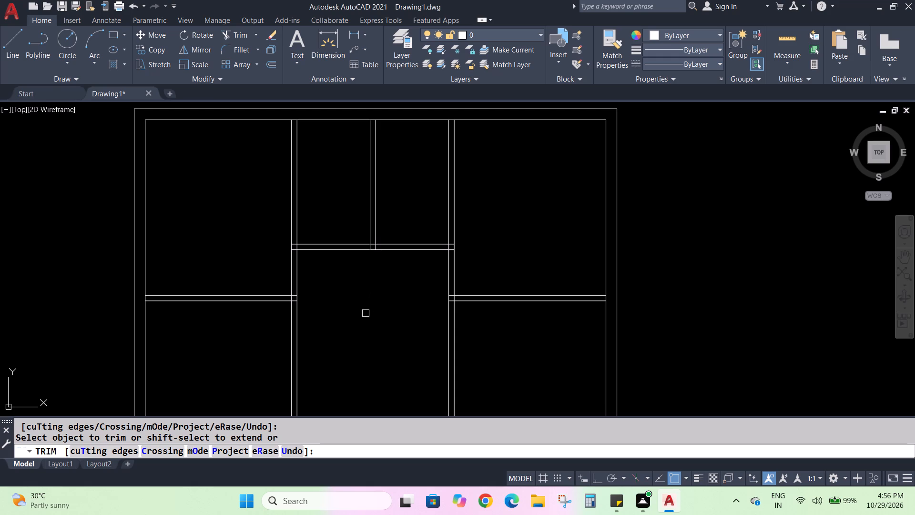
# Trim the first and third vertical partitions below the lower horizontal partition.
pyautogui.moveTo(363, 318); pyautogui.dragTo(224, 341)
pyautogui.moveTo(312, 354); pyautogui.dragTo(462, 376)
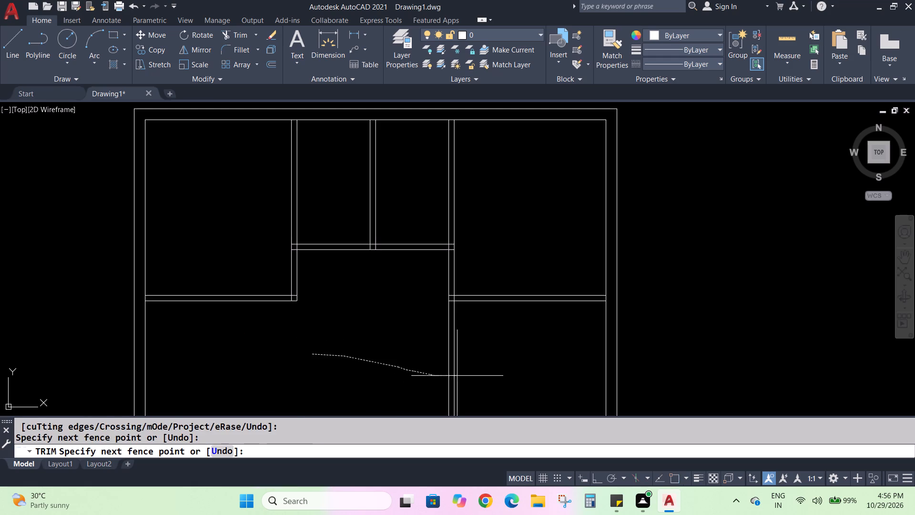
pyautogui.moveTo(462, 376); pyautogui.dragTo(516, 368)
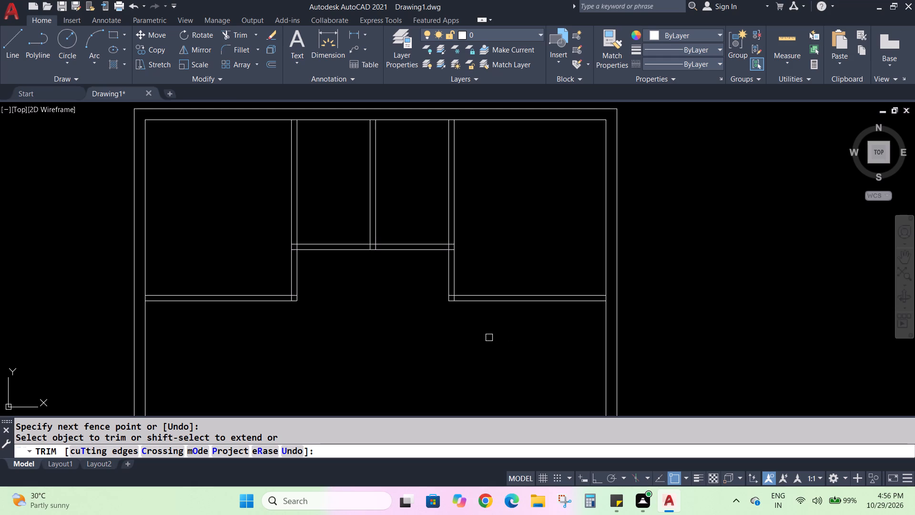
pyautogui.press('Escape')
pyautogui.press('Escape')
# Extend both lines of the lower left horizontal partition across to the third vertical partition.
pyautogui.write('EX')
pyautogui.press('Return')
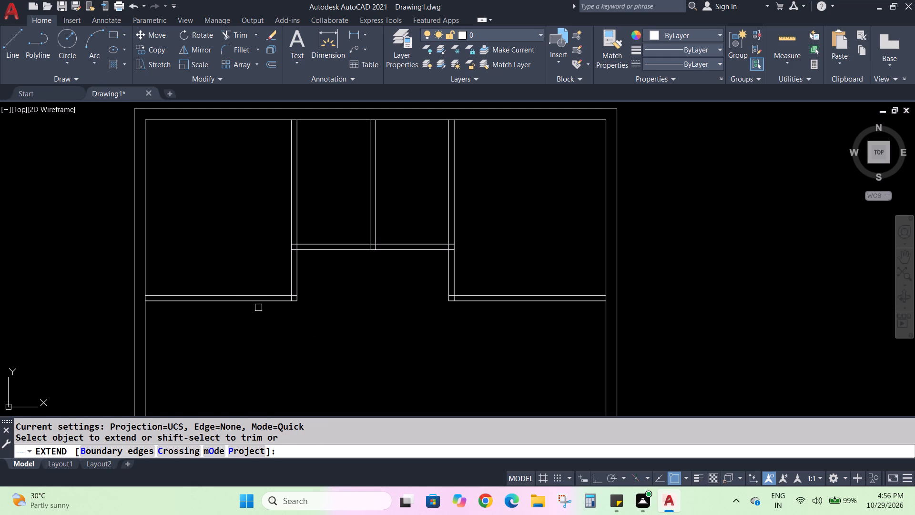
pyautogui.click(268, 302)
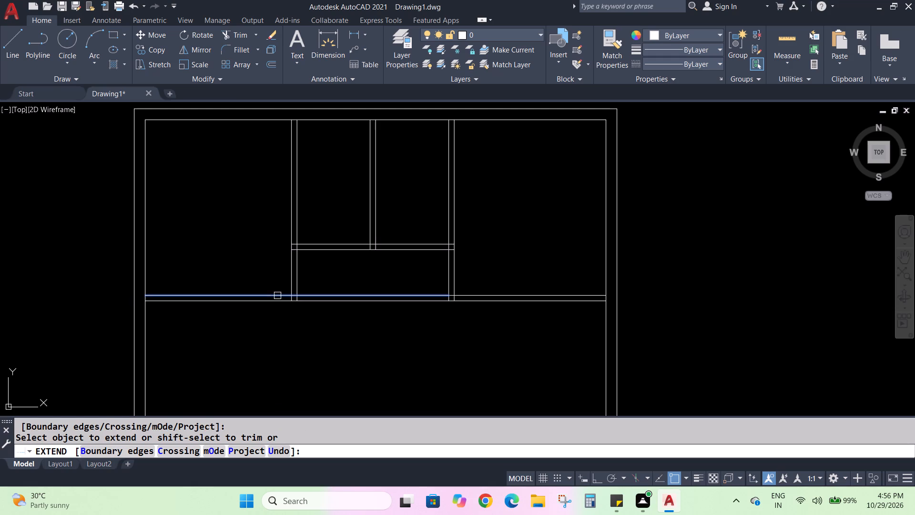
pyautogui.click(277, 296)
pyautogui.press('Escape')
pyautogui.press('Escape')
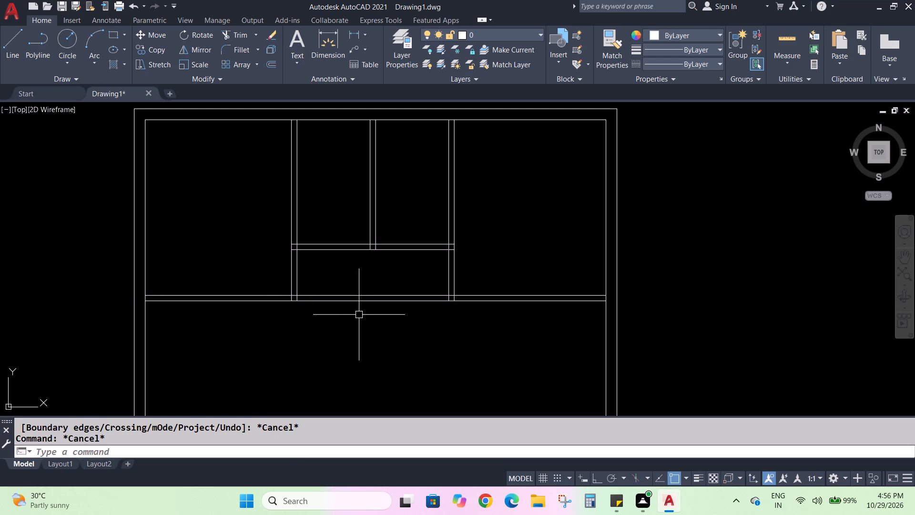
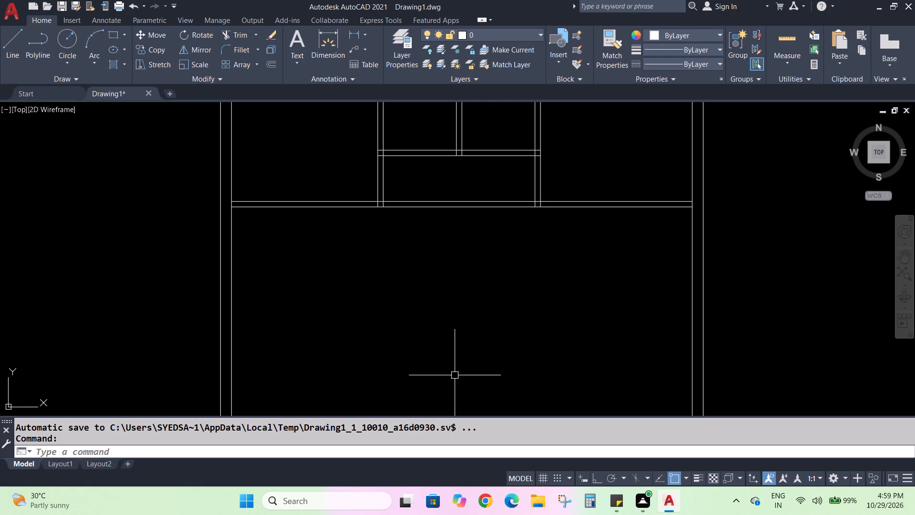
# Offset both segments of the lower horizontal partition's bottom line 11' downward.
pyautogui.press('o')
pyautogui.press('Return')
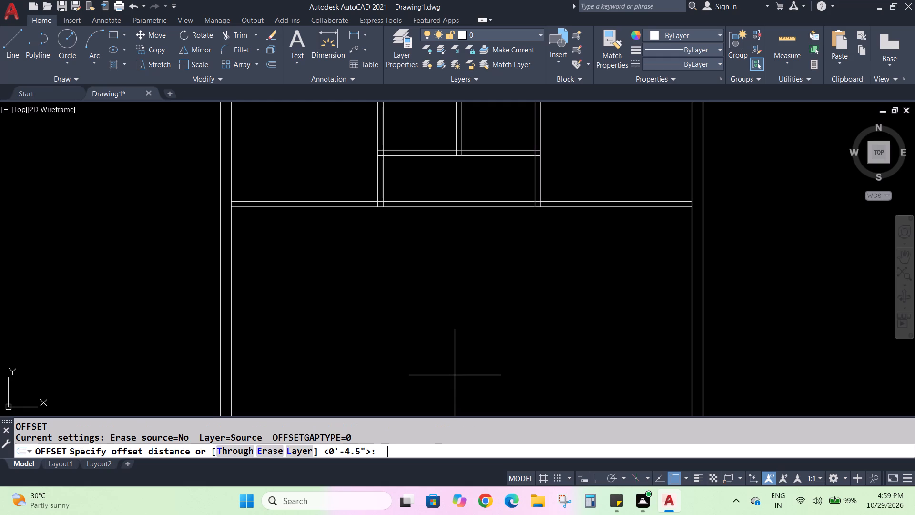
pyautogui.write('11')
pyautogui.press("'")
pyautogui.press('Return')
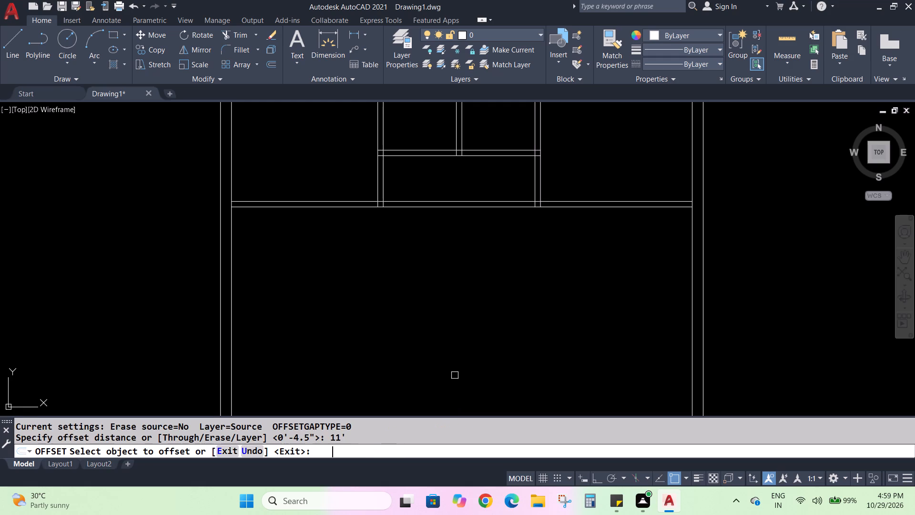
pyautogui.click(328, 208)
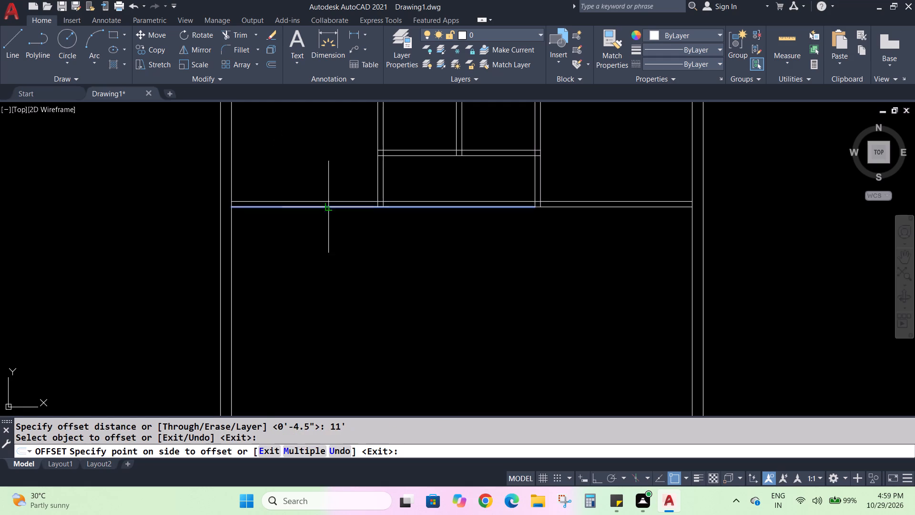
pyautogui.click(327, 248)
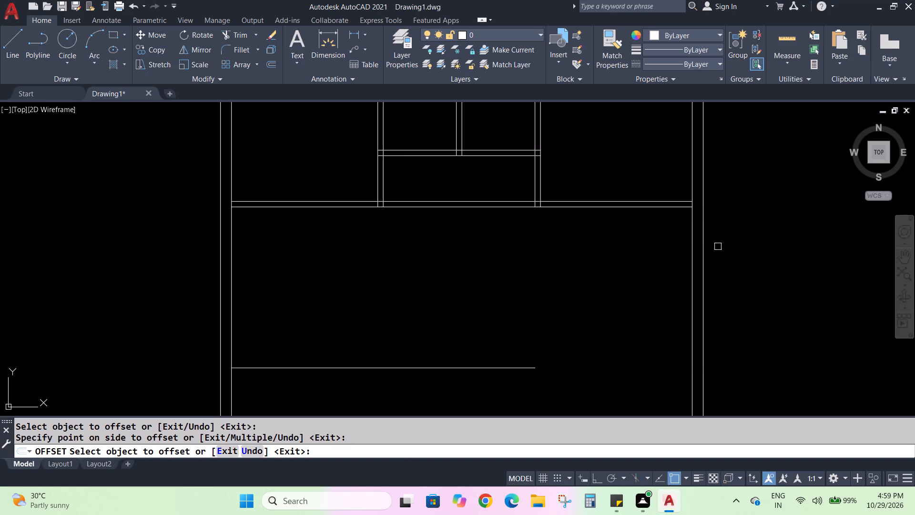
pyautogui.click(607, 209)
pyautogui.click(612, 239)
pyautogui.press('Escape')
pyautogui.press('Escape')
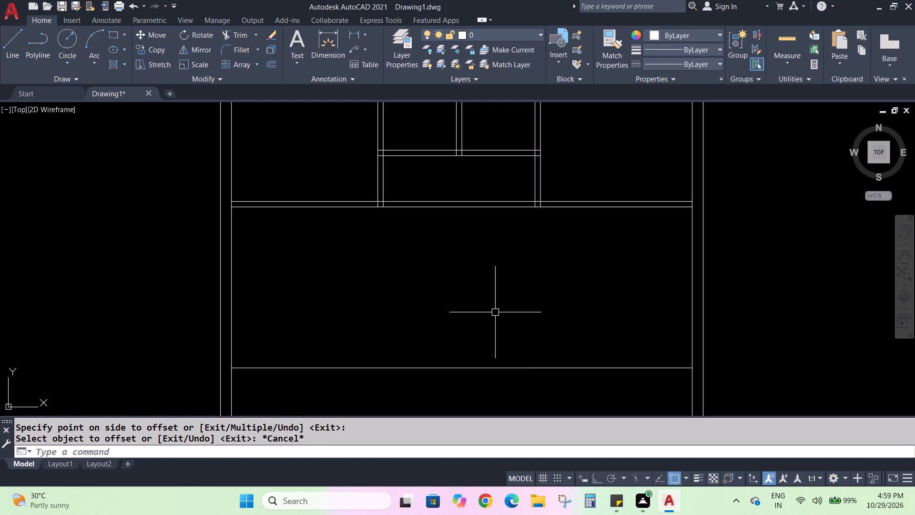
# Offset both segments of the new horizontal line 4.5" downward to form a partition across the plan.
pyautogui.press('o')
pyautogui.press('Return')
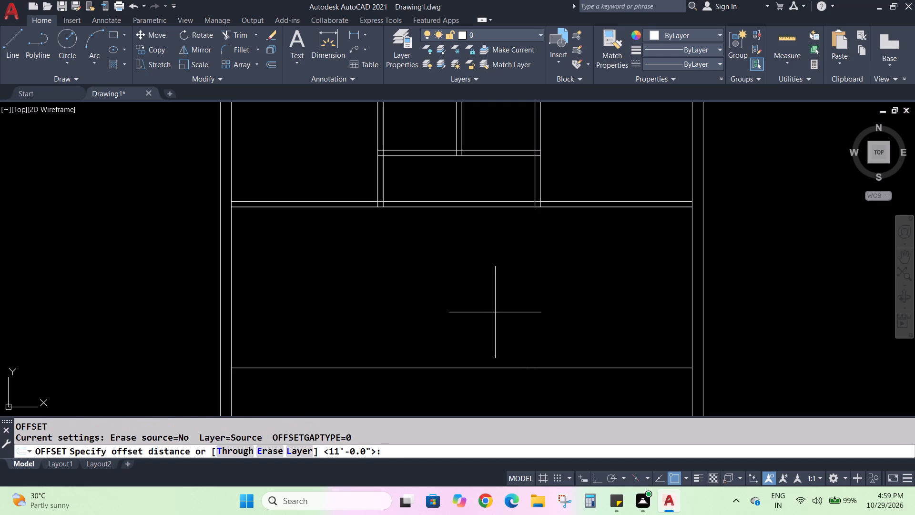
pyautogui.write('4.5')
pyautogui.hotkey('shift', '"')
pyautogui.press('Return')
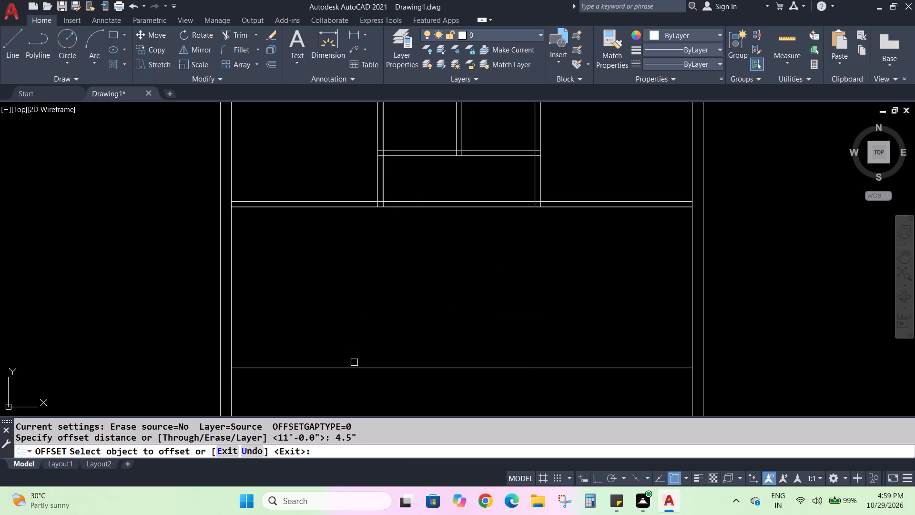
pyautogui.click(354, 369)
pyautogui.click(343, 396)
pyautogui.click(577, 370)
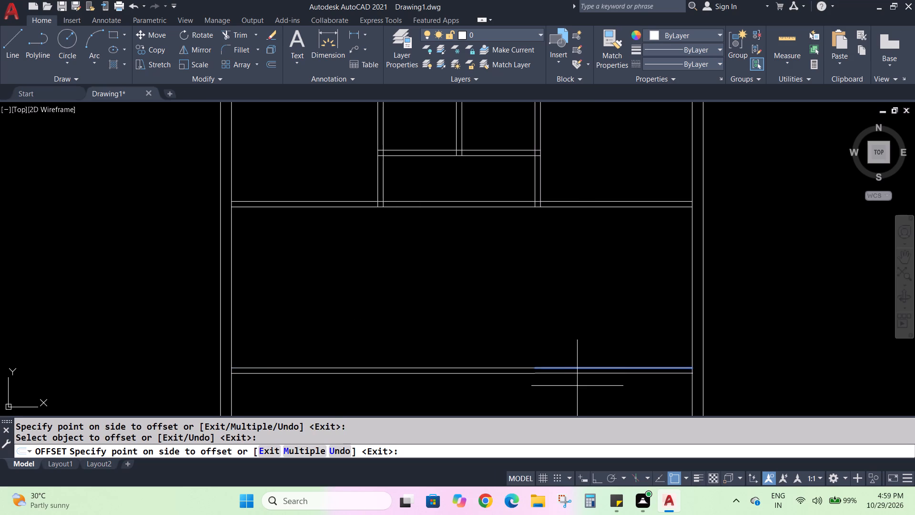
pyautogui.click(577, 386)
pyautogui.press('Escape')
pyautogui.press('Escape')
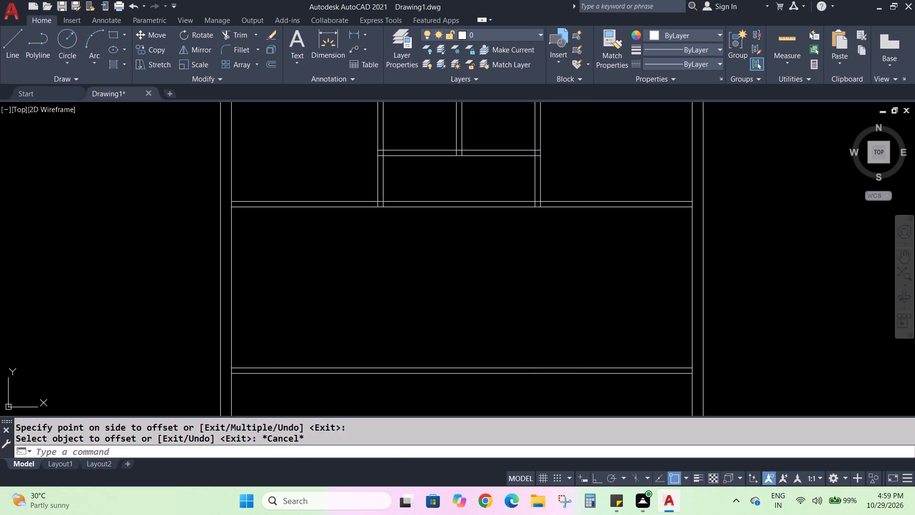
# Join the two segments of the bottom line of the horizontal partition just below the small rooms.
pyautogui.press('j')
pyautogui.press('Return')
pyautogui.click(570, 207)
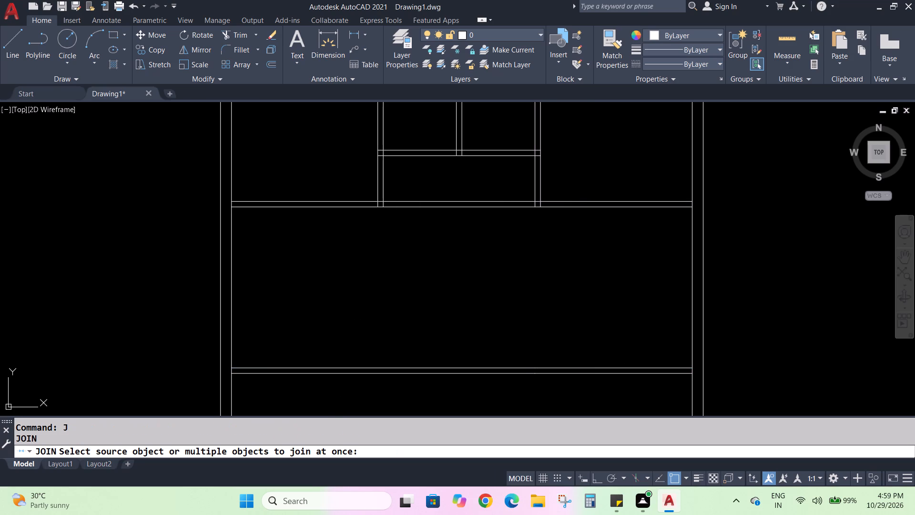
pyautogui.click(501, 208)
pyautogui.press('Return')
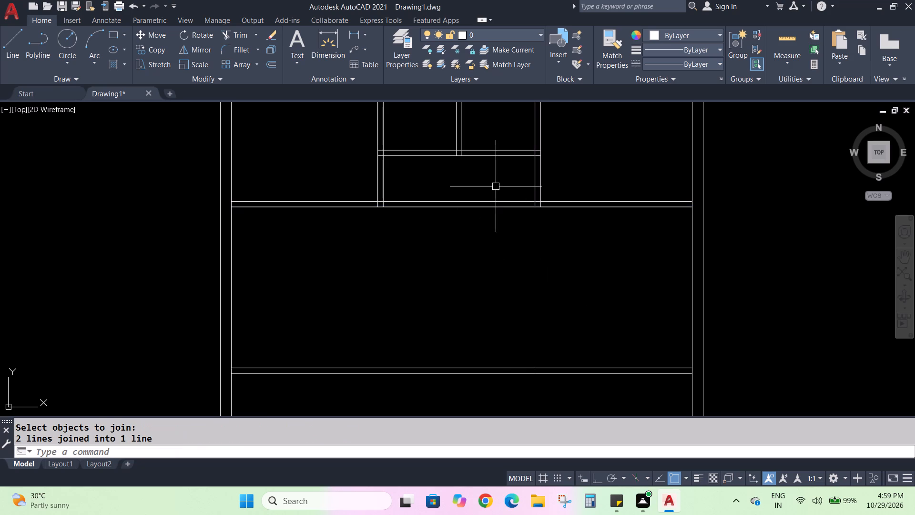
pyautogui.click(488, 207)
pyautogui.press('Escape')
pyautogui.press('Escape')
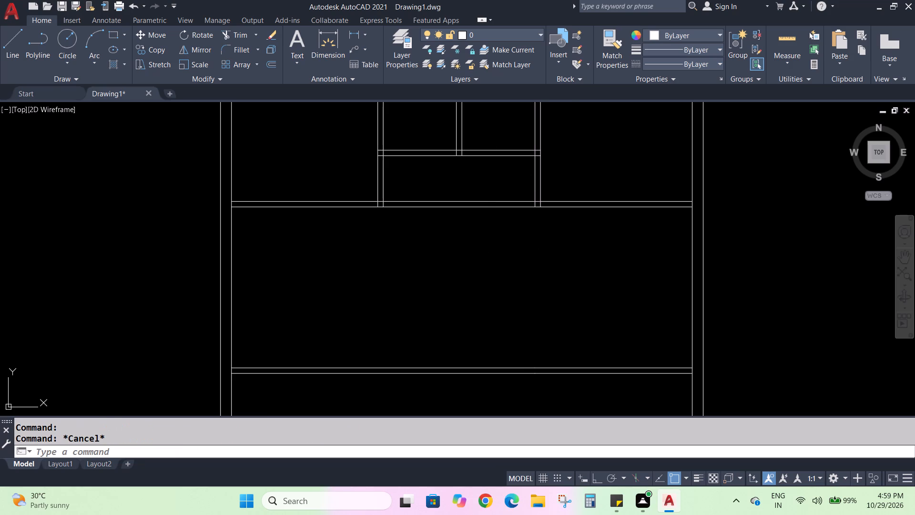
# Join the segments of both lines of the new full-width 4.5" partition.
pyautogui.press('j')
pyautogui.press('Return')
pyautogui.click(561, 368)
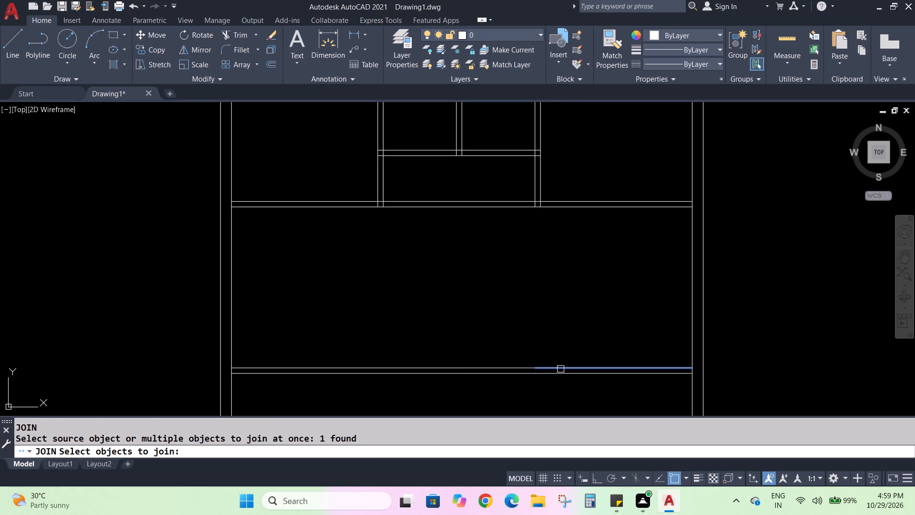
pyautogui.click(503, 368)
pyautogui.click(505, 375)
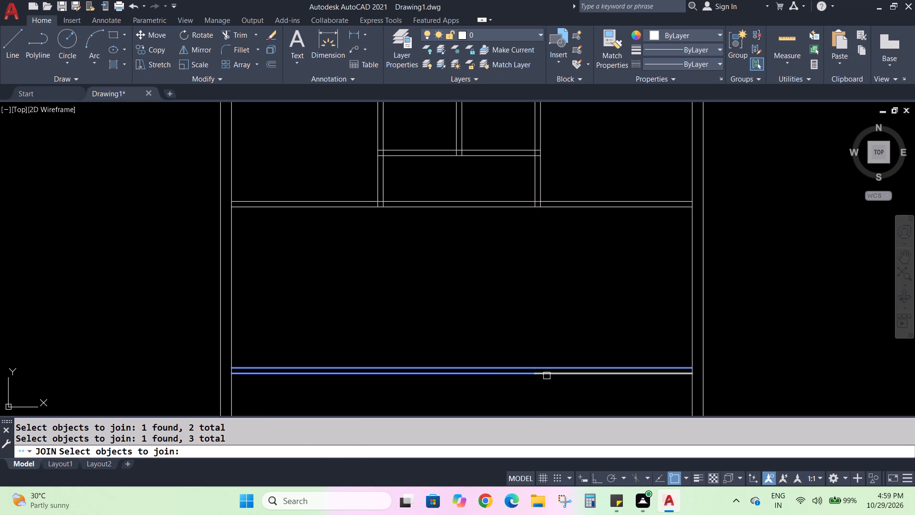
pyautogui.click(547, 376)
pyautogui.press('Return')
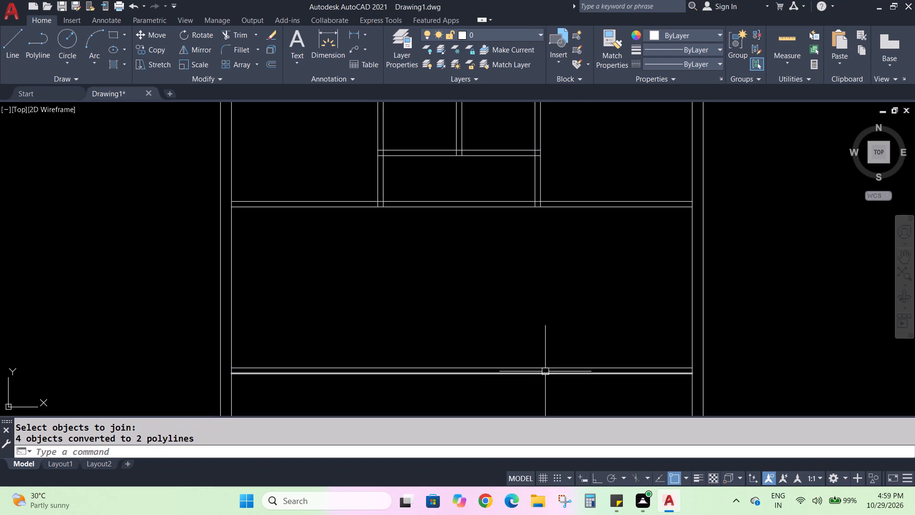
pyautogui.click(531, 374)
pyautogui.click(535, 368)
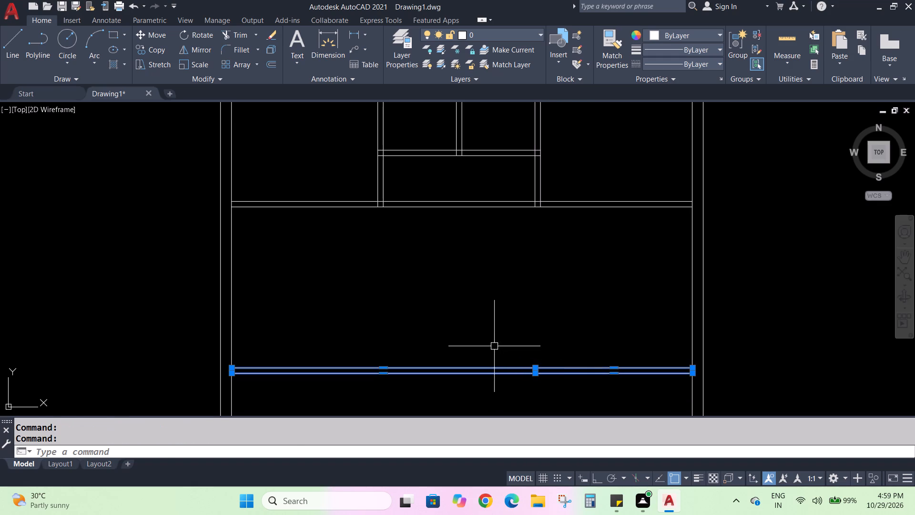
pyautogui.click(492, 346)
pyautogui.press('Escape')
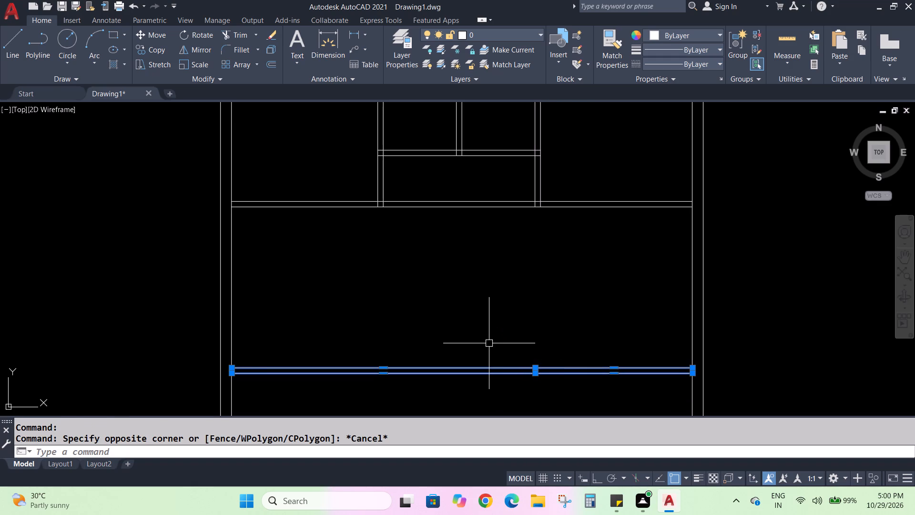
pyautogui.press('Escape')
pyautogui.press('Escape')
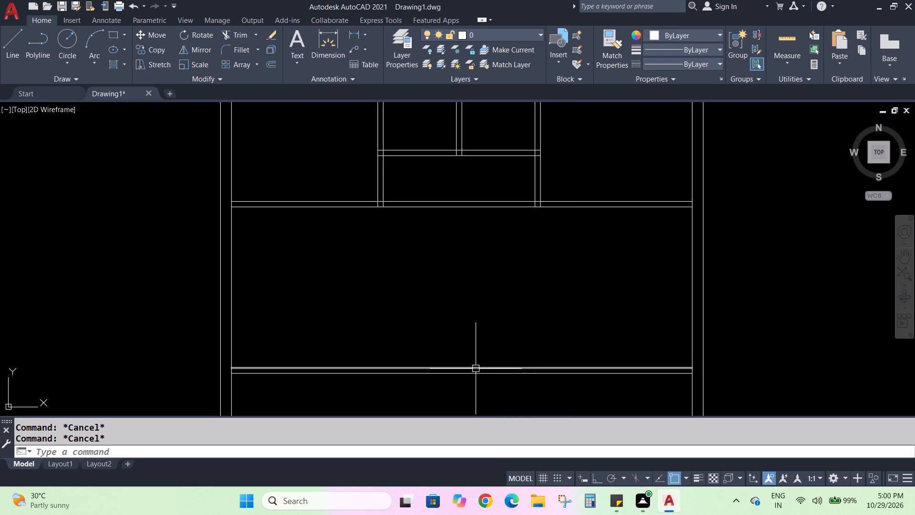
# Offset the bottom line of the new full-width partition 8' downward, toward the bottom outer wall.
pyautogui.moveTo(496, 340); pyautogui.dragTo(510, 150, button='middle')
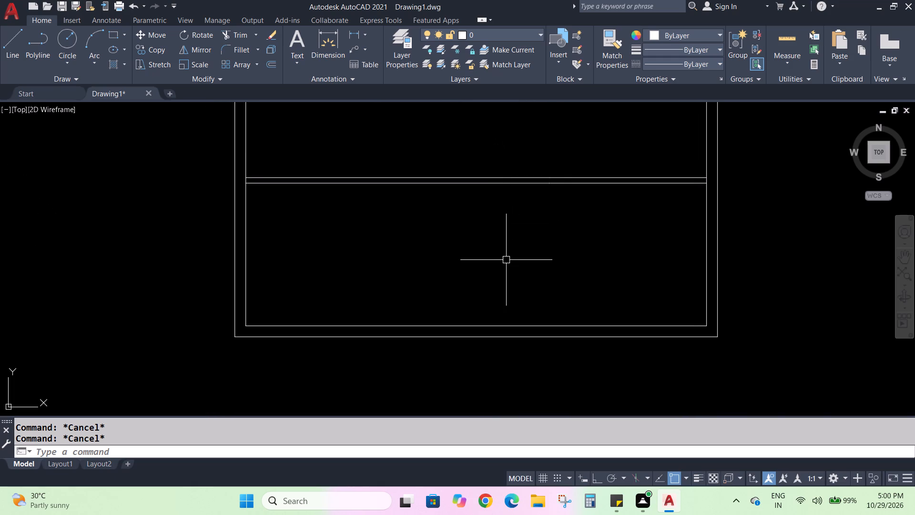
pyautogui.moveTo(505, 295); pyautogui.dragTo(472, 514, button='middle')
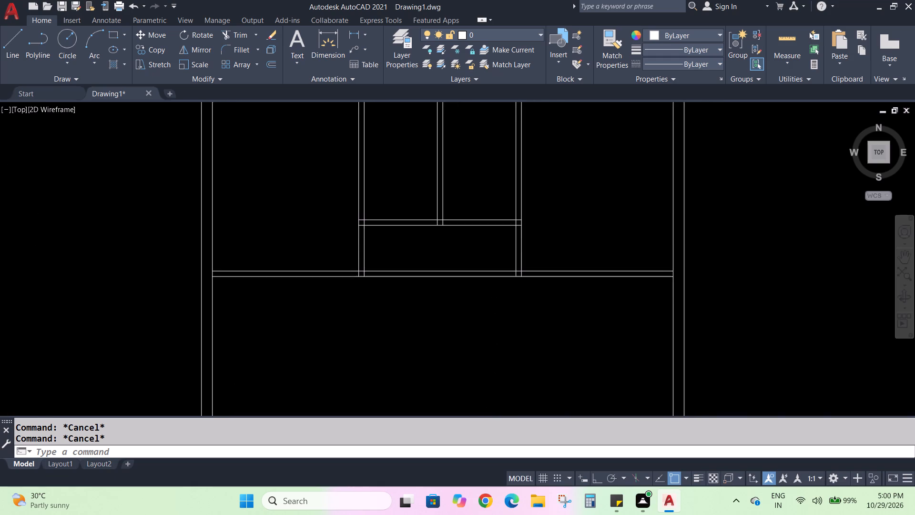
pyautogui.moveTo(472, 514); pyautogui.dragTo(529, 288, button='middle')
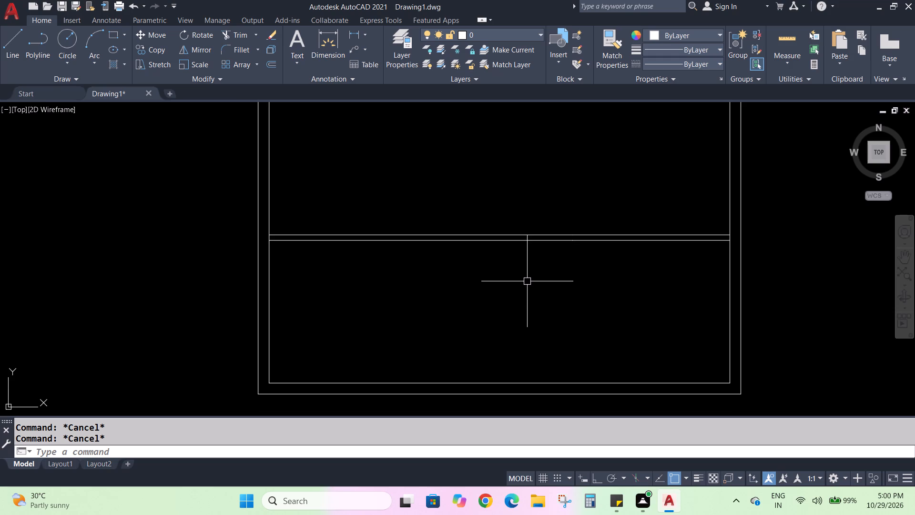
pyautogui.press('o')
pyautogui.press('Return')
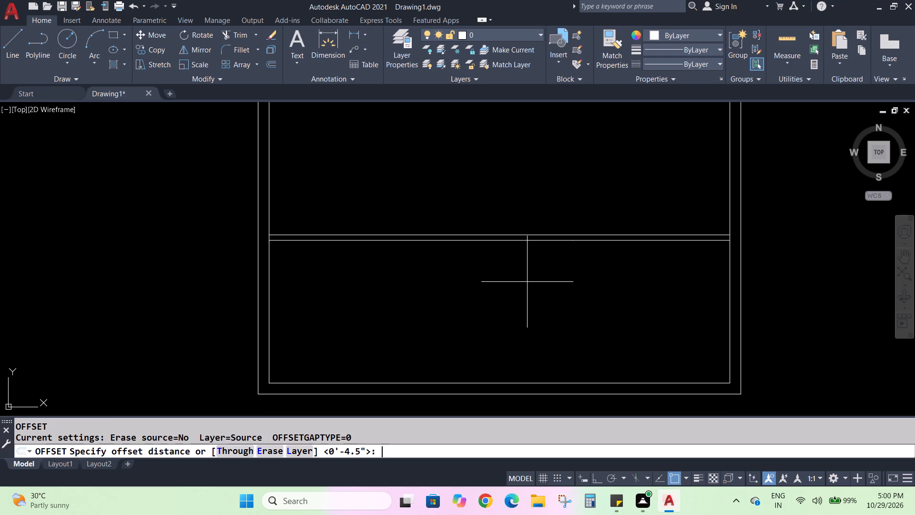
pyautogui.write("8'")
pyautogui.press('Return')
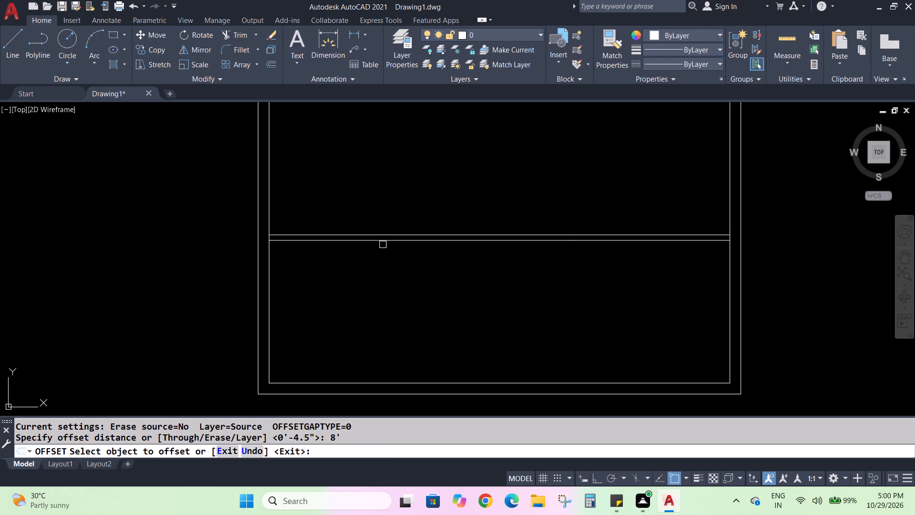
pyautogui.click(382, 241)
pyautogui.click(369, 285)
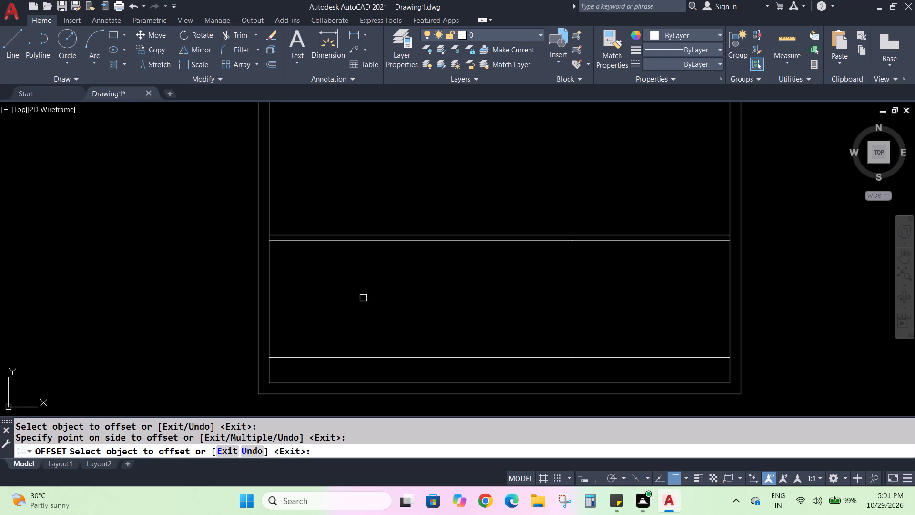
pyautogui.press('Escape')
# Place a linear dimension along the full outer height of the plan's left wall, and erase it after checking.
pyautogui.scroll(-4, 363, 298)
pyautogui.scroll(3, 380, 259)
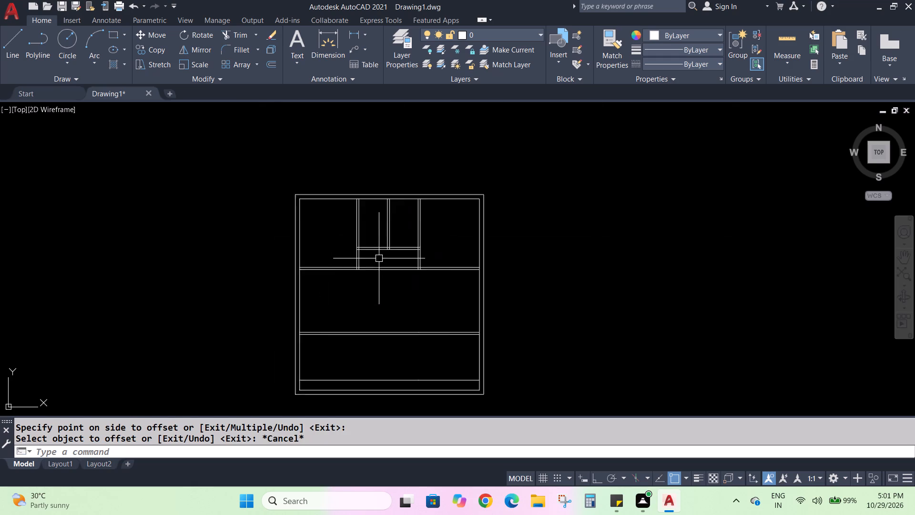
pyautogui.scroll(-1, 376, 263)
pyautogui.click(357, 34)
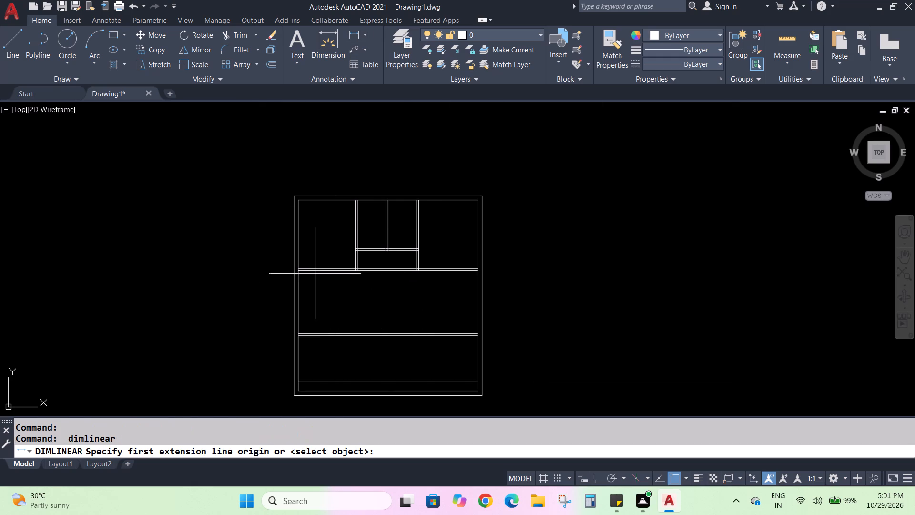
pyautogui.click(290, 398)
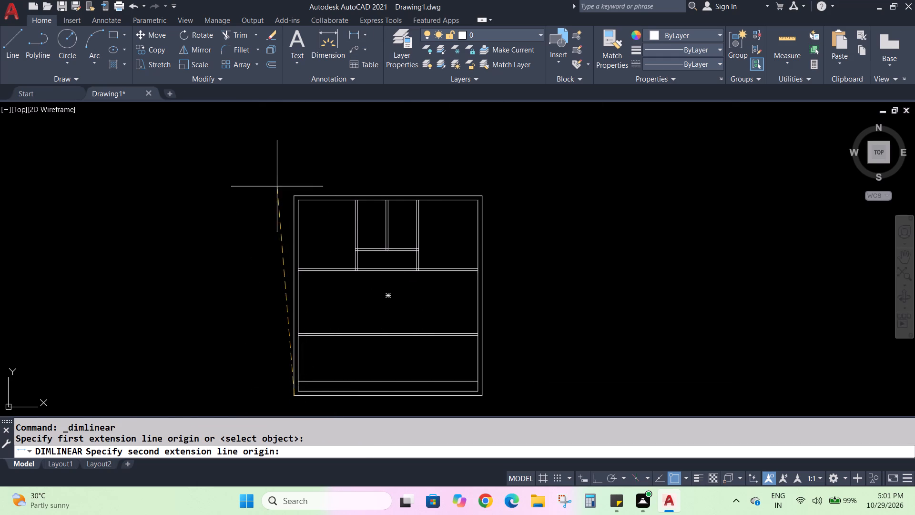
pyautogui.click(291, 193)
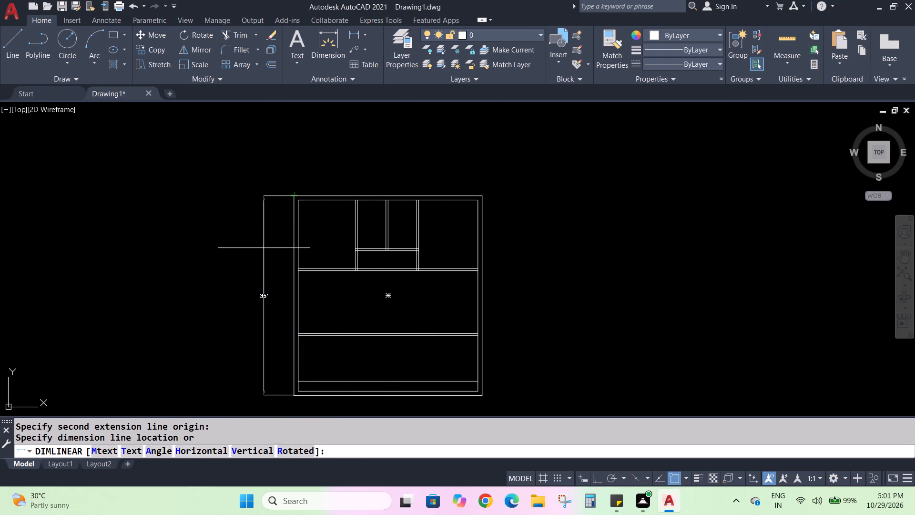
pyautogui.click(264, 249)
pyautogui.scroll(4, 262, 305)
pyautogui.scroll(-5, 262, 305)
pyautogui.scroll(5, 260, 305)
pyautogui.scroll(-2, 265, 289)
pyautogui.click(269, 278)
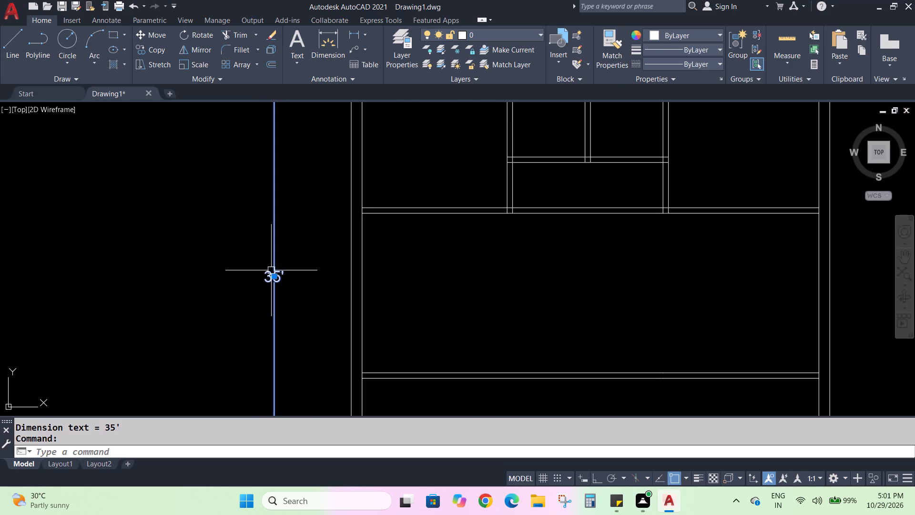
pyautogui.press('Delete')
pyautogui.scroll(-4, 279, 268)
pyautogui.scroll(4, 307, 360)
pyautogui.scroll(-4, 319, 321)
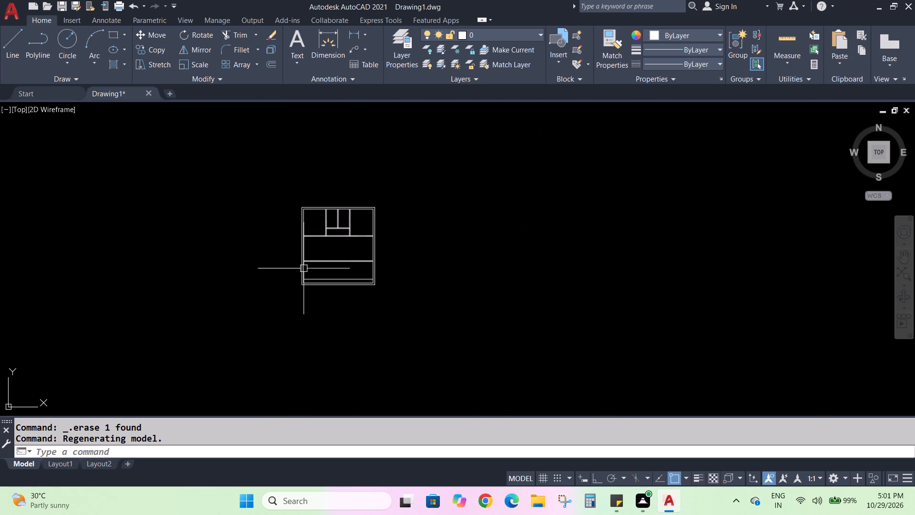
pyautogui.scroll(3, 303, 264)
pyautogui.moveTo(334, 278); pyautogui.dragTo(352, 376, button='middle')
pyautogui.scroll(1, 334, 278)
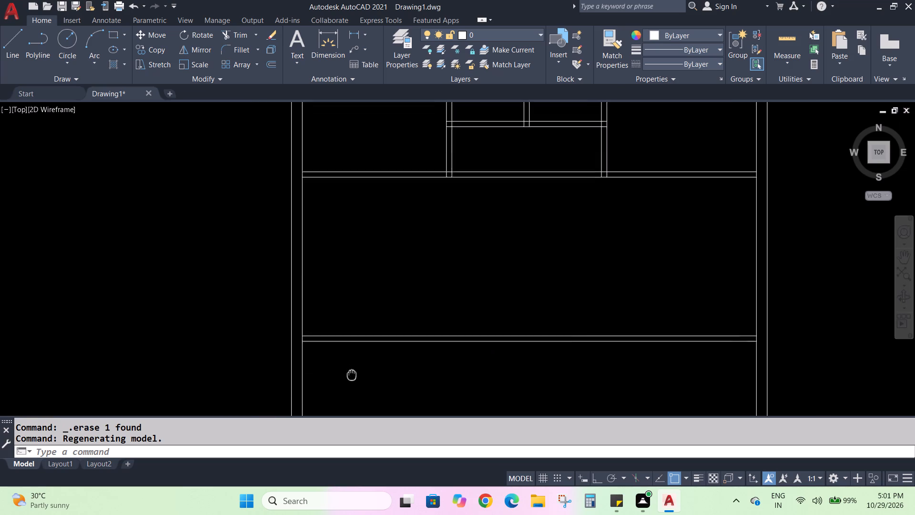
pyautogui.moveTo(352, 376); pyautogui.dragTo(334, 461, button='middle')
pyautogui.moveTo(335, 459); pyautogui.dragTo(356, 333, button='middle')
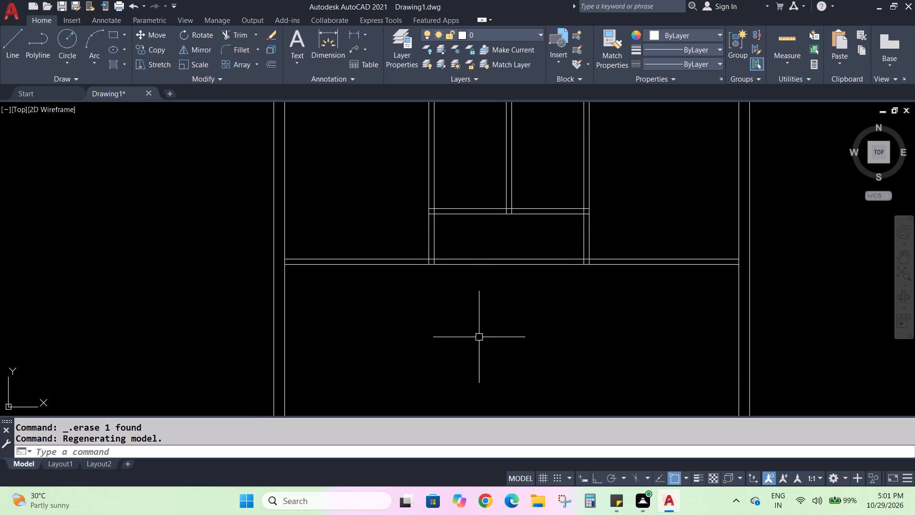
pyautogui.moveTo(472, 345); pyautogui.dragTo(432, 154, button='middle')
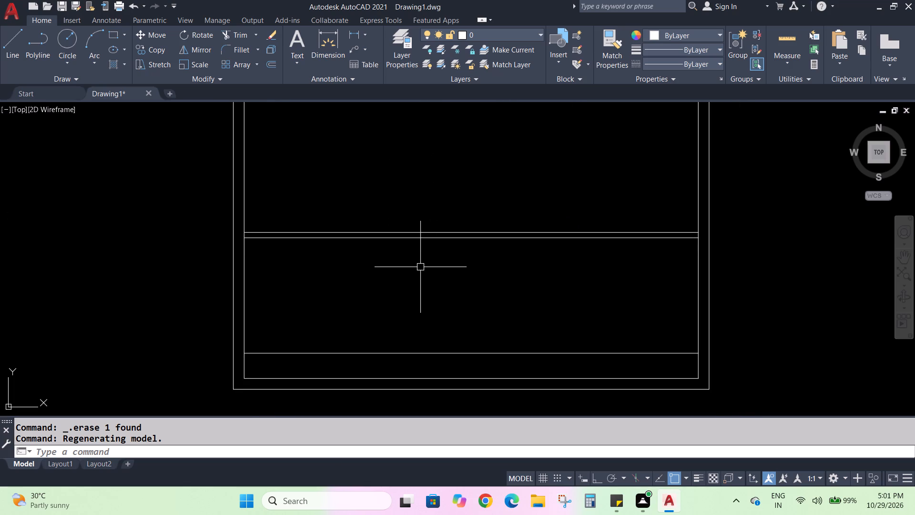
# Offset the inner line of the left outer wall 12' to the right, into the plan.
pyautogui.moveTo(413, 277); pyautogui.dragTo(438, 269, button='middle')
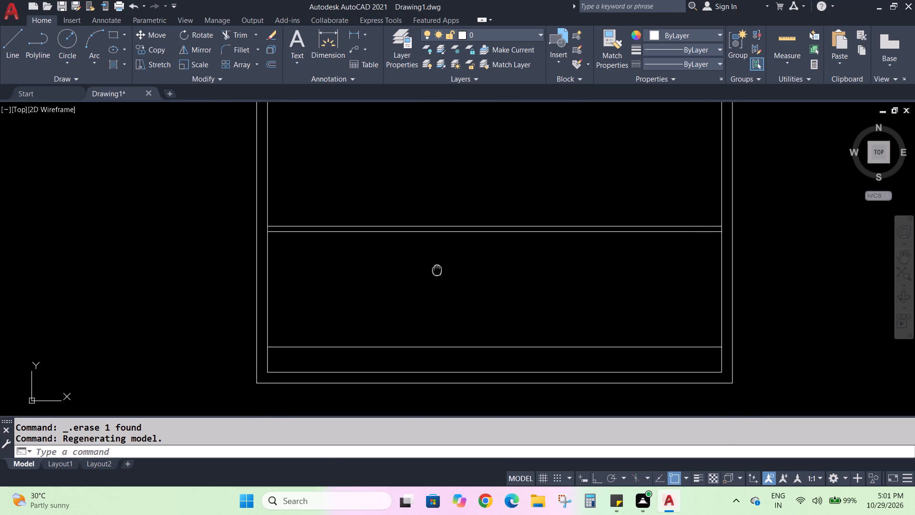
pyautogui.moveTo(438, 269); pyautogui.dragTo(441, 266, button='middle')
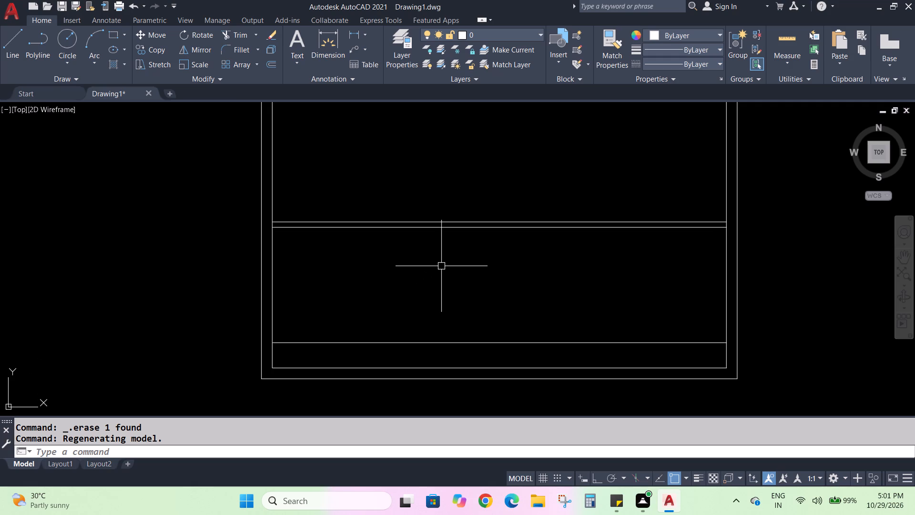
pyautogui.press('o')
pyautogui.press('Return')
pyautogui.write('12')
pyautogui.press("'")
pyautogui.press('Return')
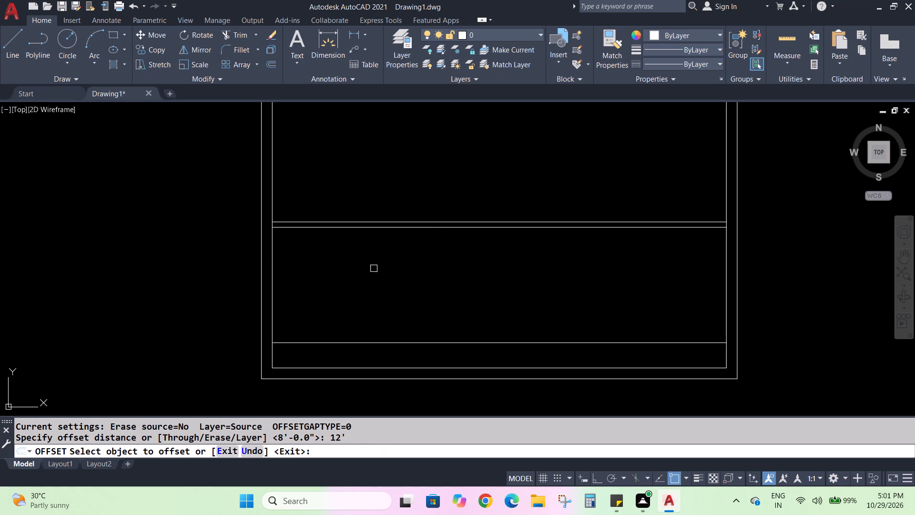
pyautogui.click(275, 258)
pyautogui.click(470, 295)
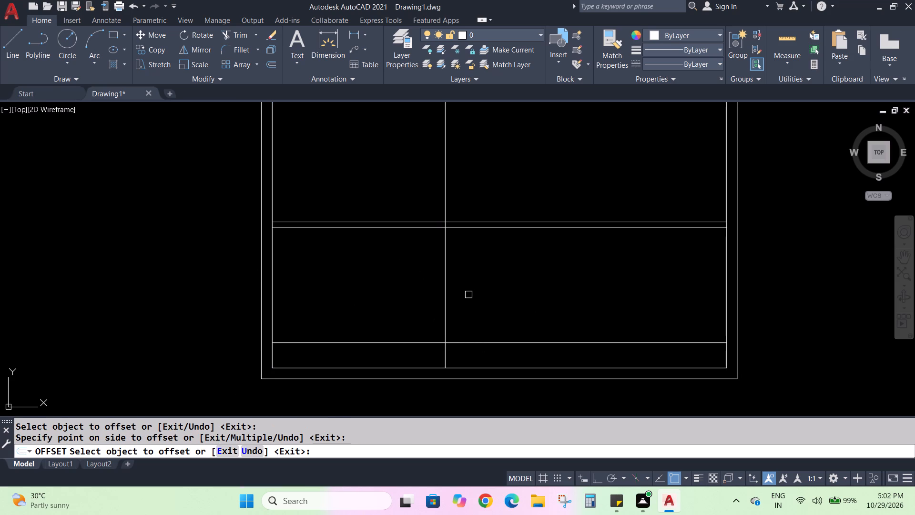
pyautogui.press('Escape')
pyautogui.press('Escape')
# Offset the new vertical line 4.5" to the right to form the partition's second line.
pyautogui.press('o')
pyautogui.press('Return')
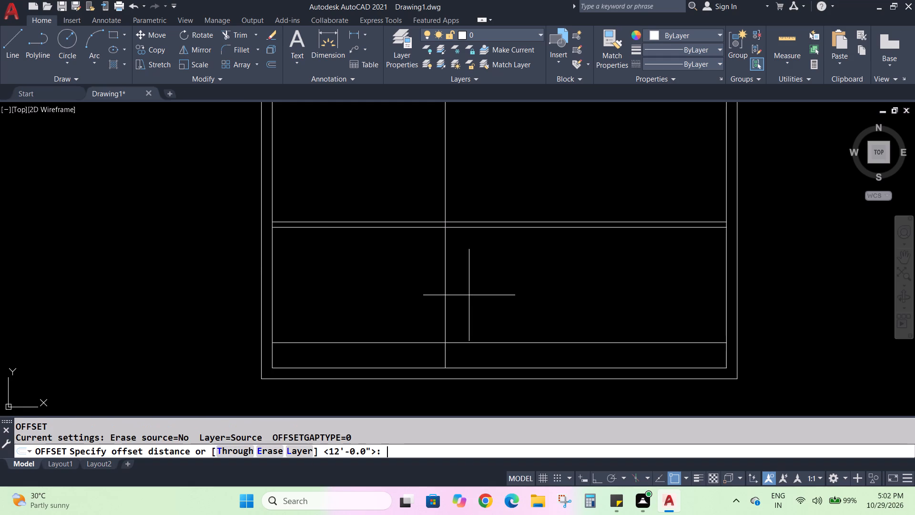
pyautogui.write('4.5"')
pyautogui.press('Return')
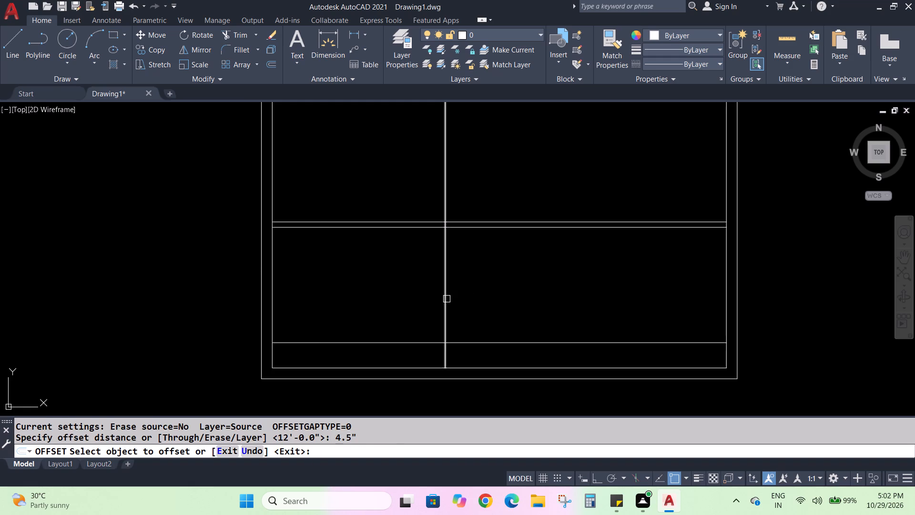
pyautogui.click(447, 299)
pyautogui.click(460, 294)
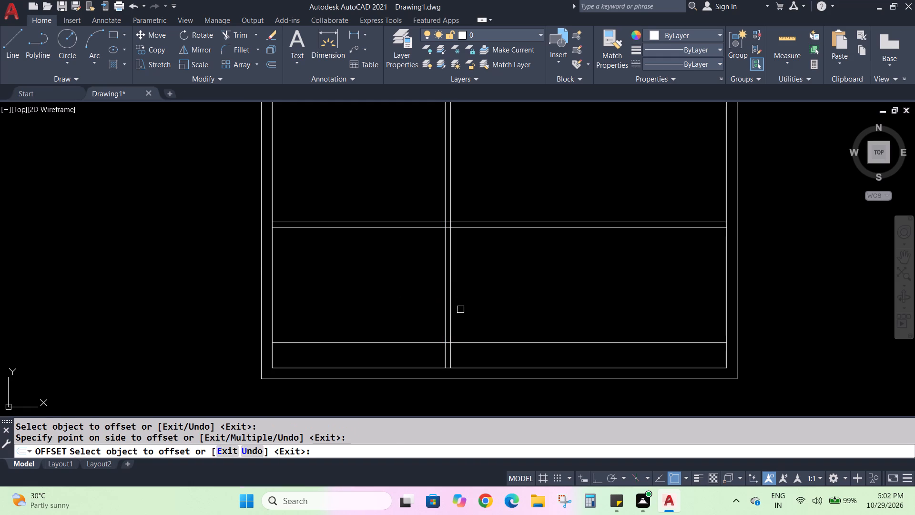
pyautogui.scroll(-5, 460, 310)
pyautogui.scroll(5, 460, 310)
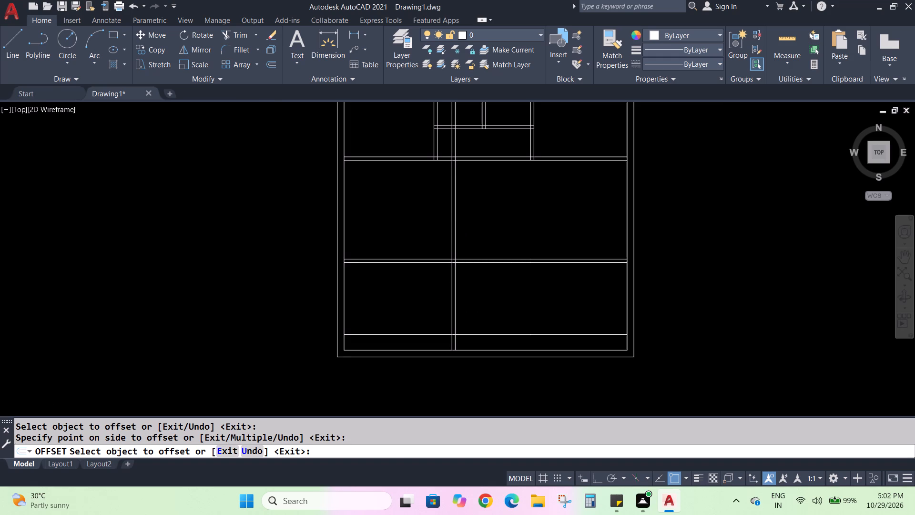
pyautogui.press('Escape')
pyautogui.press('Escape')
# Trim away both lines of the new vertical partition above the lower full-width horizontal partition.
pyautogui.write('TR')
pyautogui.press('Return')
pyautogui.moveTo(427, 204); pyautogui.dragTo(516, 191)
pyautogui.scroll(-3, 515, 191)
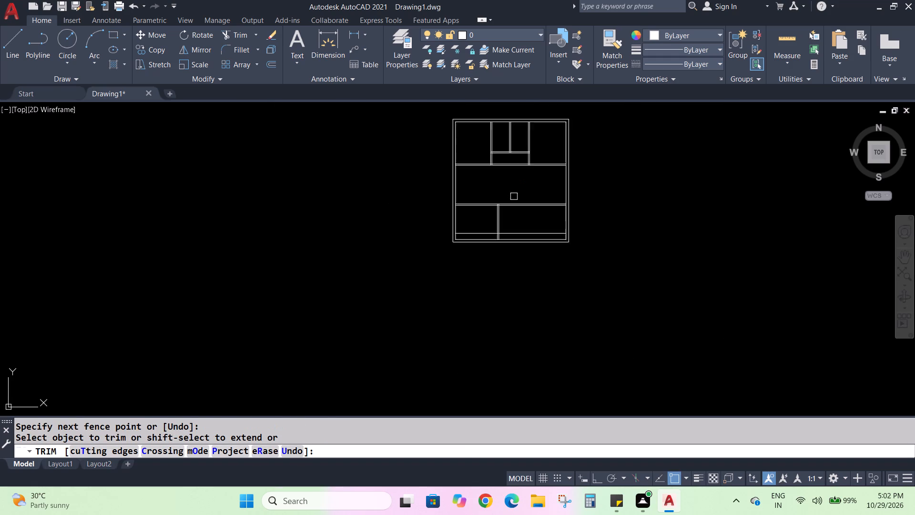
pyautogui.scroll(-1, 514, 196)
pyautogui.scroll(1, 513, 197)
pyautogui.press('Escape')
# Offset the right line of the new vertical partition 5' to the right.
pyautogui.scroll(3, 497, 234)
pyautogui.moveTo(540, 208); pyautogui.dragTo(542, 232, button='middle')
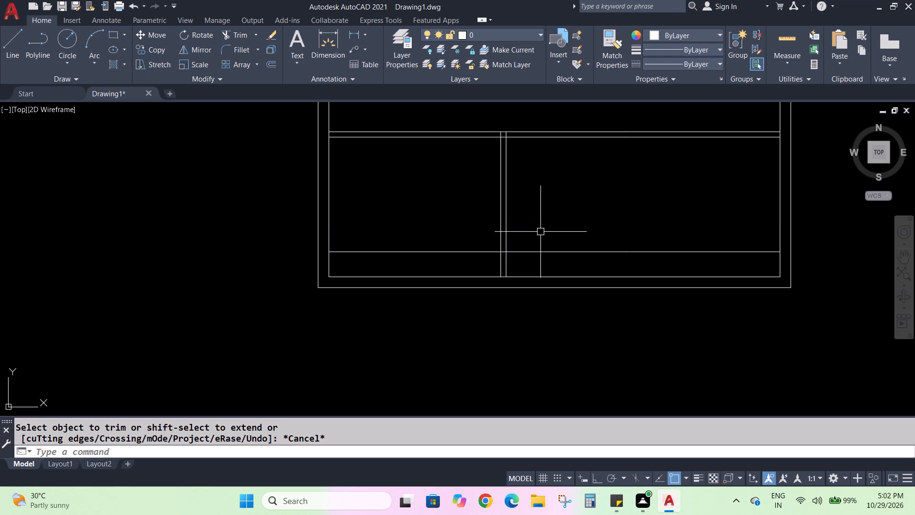
pyautogui.press('o')
pyautogui.press('Return')
pyautogui.write("5'")
pyautogui.press('Return')
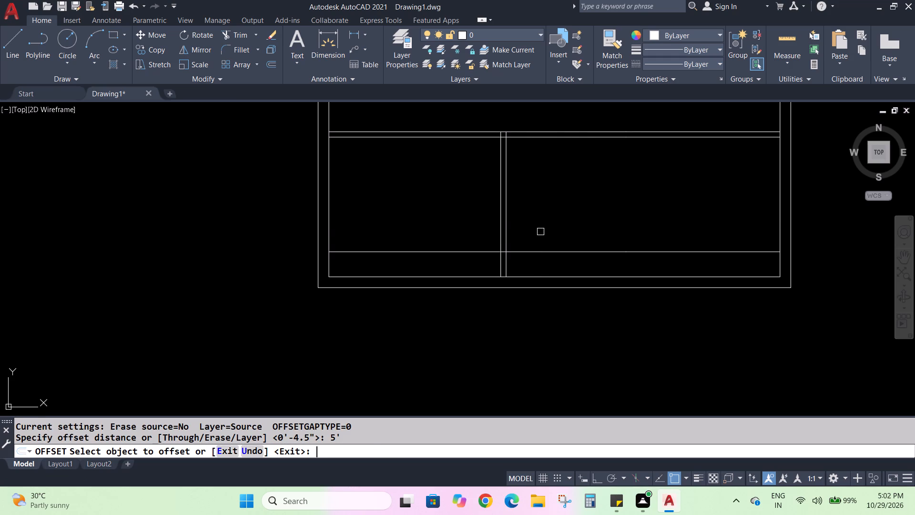
pyautogui.click(508, 209)
pyautogui.click(579, 199)
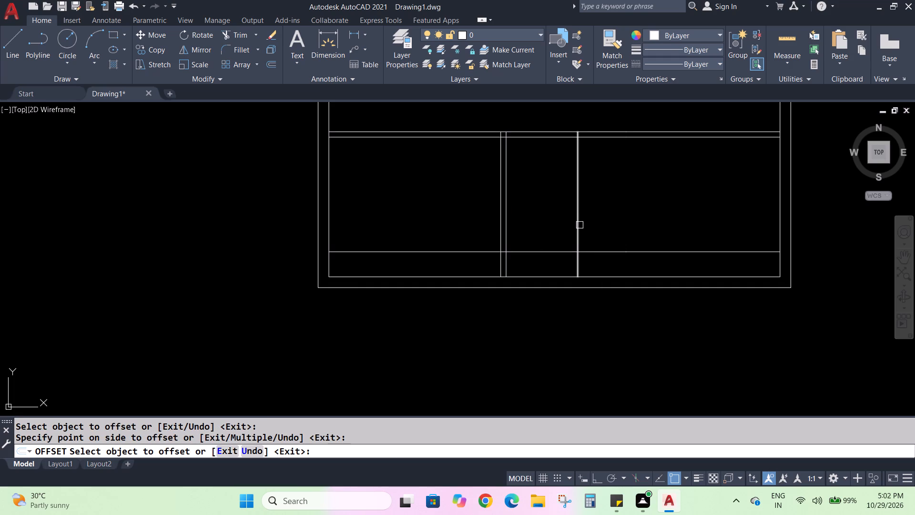
pyautogui.press('Escape')
pyautogui.press('Escape')
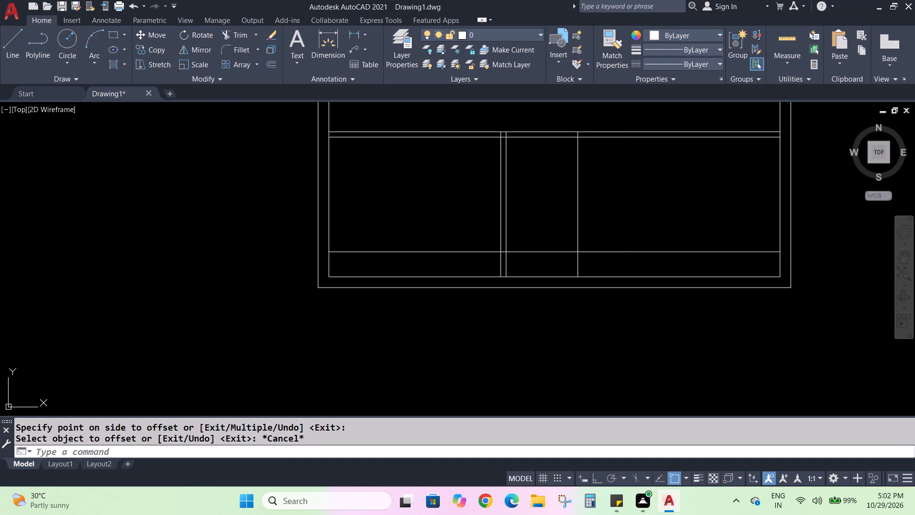
# Offset the newest vertical line 4.5" to the right to form the second vertical partition.
pyautogui.press('o')
pyautogui.press('Return')
pyautogui.write('4.5')
pyautogui.hotkey('shift', '"')
pyautogui.press('Return')
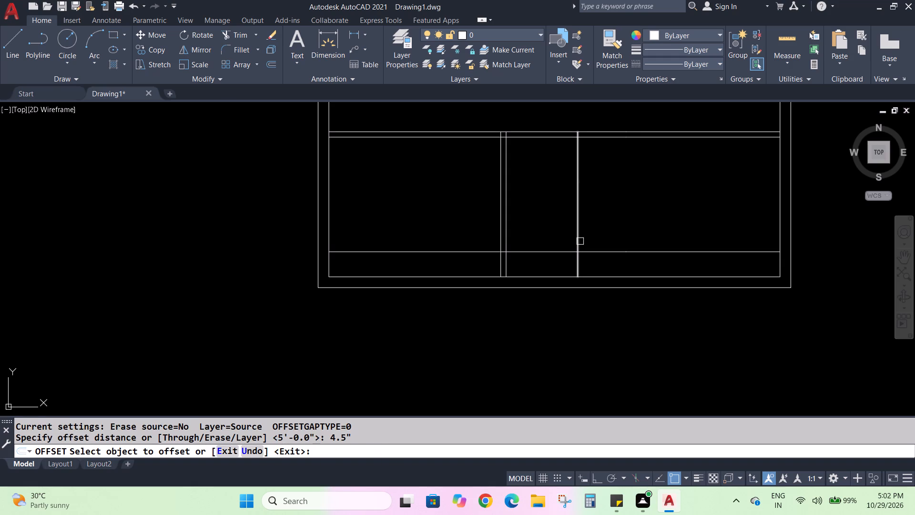
pyautogui.click(578, 225)
pyautogui.click(620, 222)
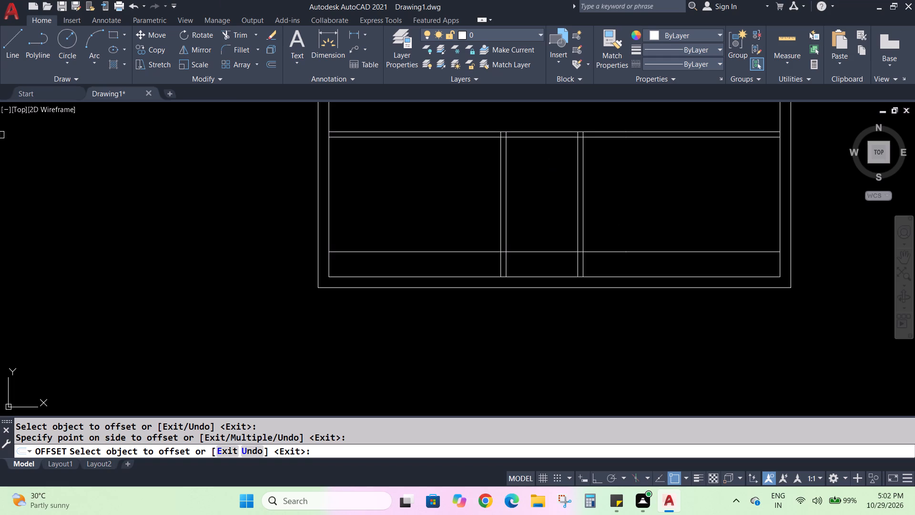
pyautogui.press('Escape')
pyautogui.press('Escape')
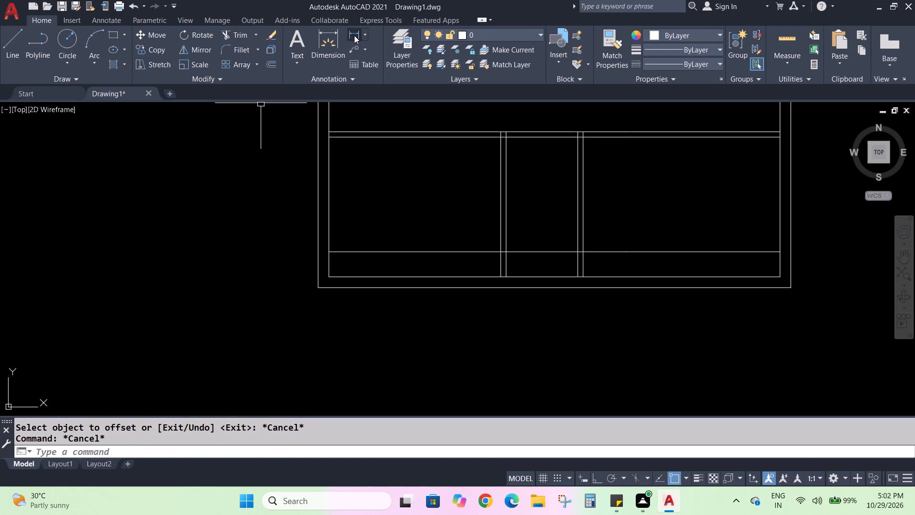
# Measure the height from the lower full-width partition's bottom line to the inner bottom wall line at the right wall.
pyautogui.click(354, 35)
pyautogui.click(781, 136)
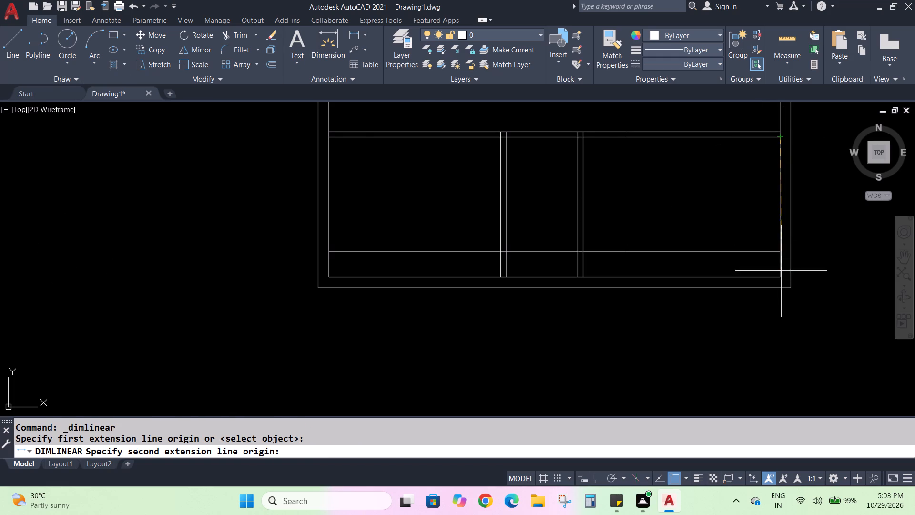
pyautogui.click(781, 277)
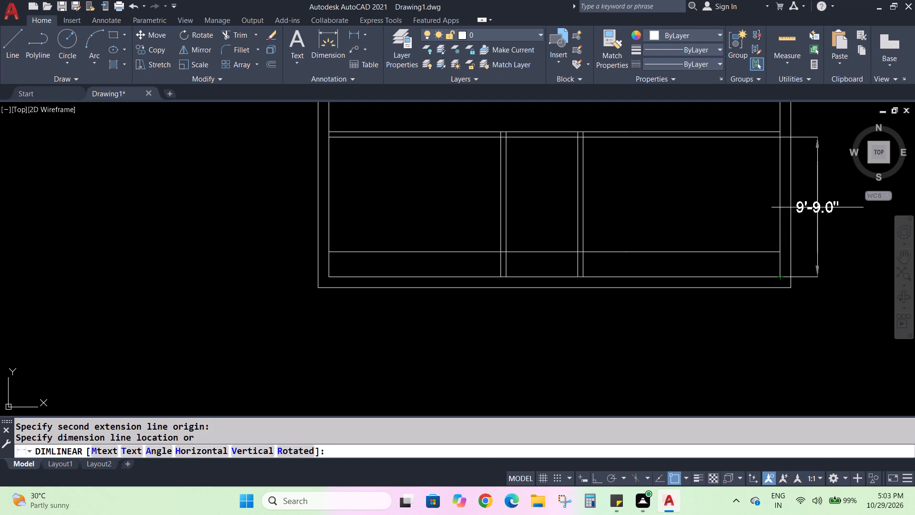
pyautogui.press('Escape')
pyautogui.press('Escape')
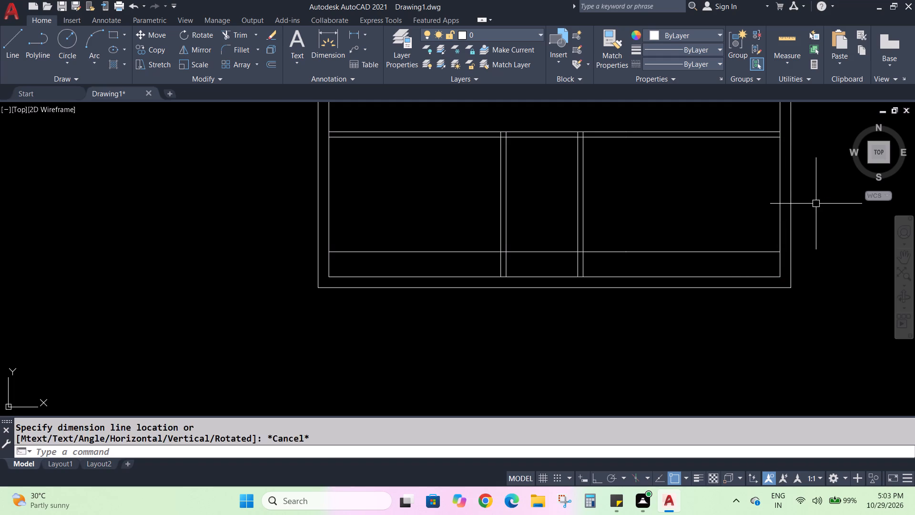
# Measure the middle room's height between the two full-width partitions with a linear dimension, and undo it.
pyautogui.moveTo(744, 176); pyautogui.dragTo(730, 377, button='middle')
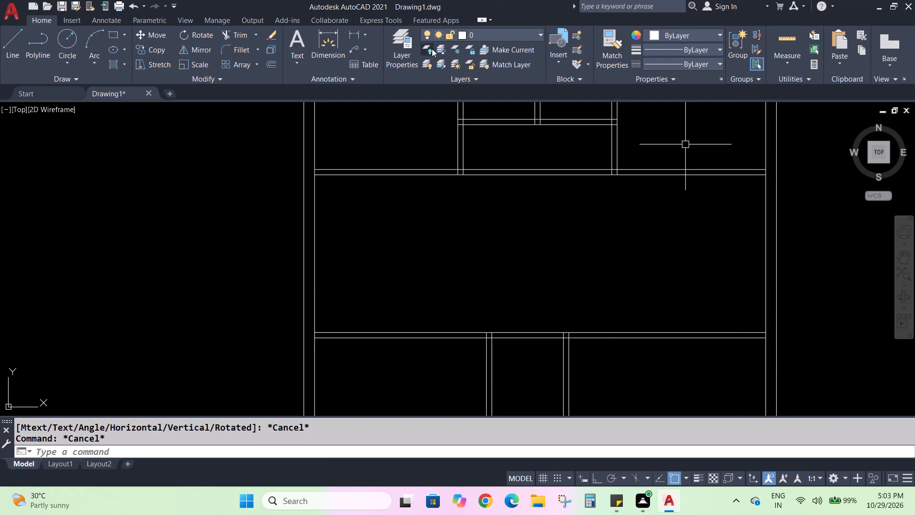
pyautogui.click(356, 34)
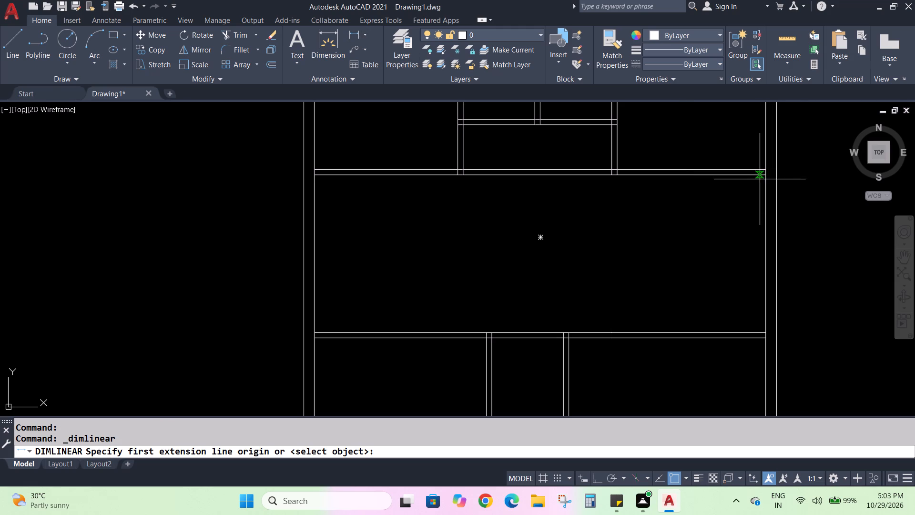
pyautogui.click(765, 177)
pyautogui.click(767, 332)
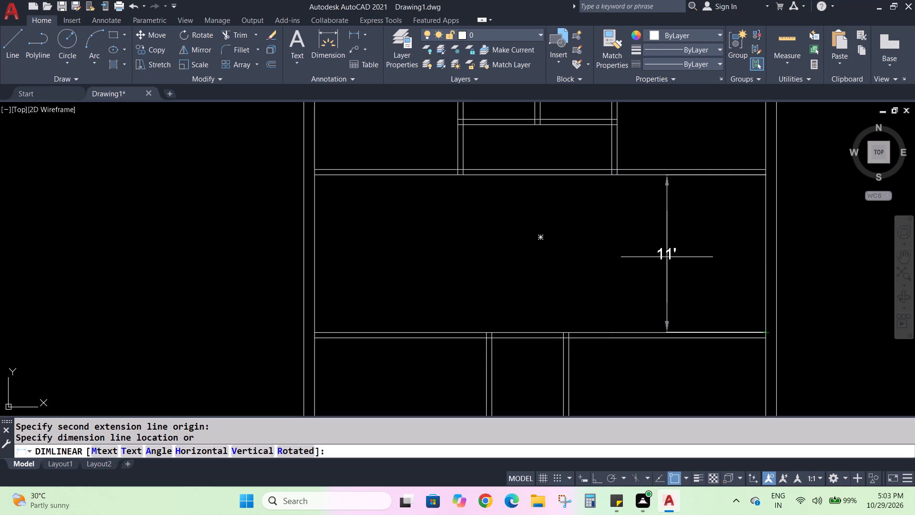
pyautogui.rightClick(666, 257)
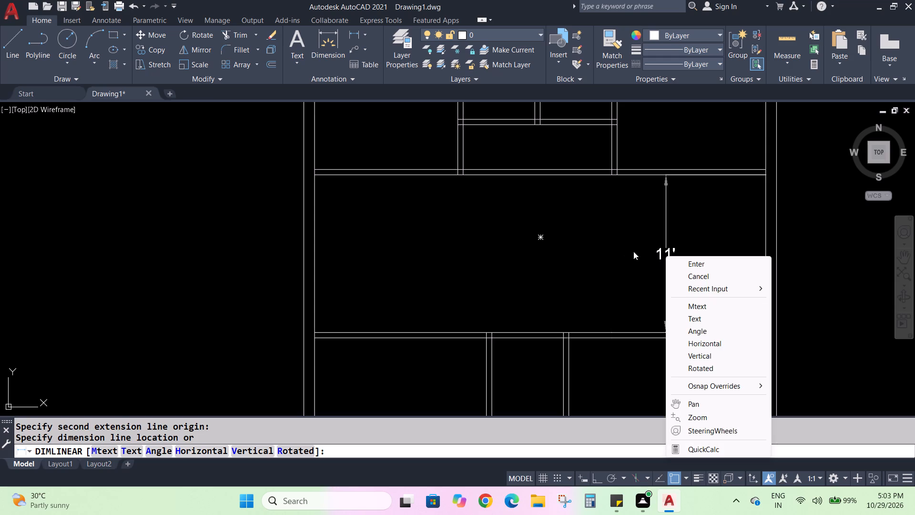
pyautogui.click(633, 251)
pyautogui.hotkey('ctrl', 'z')
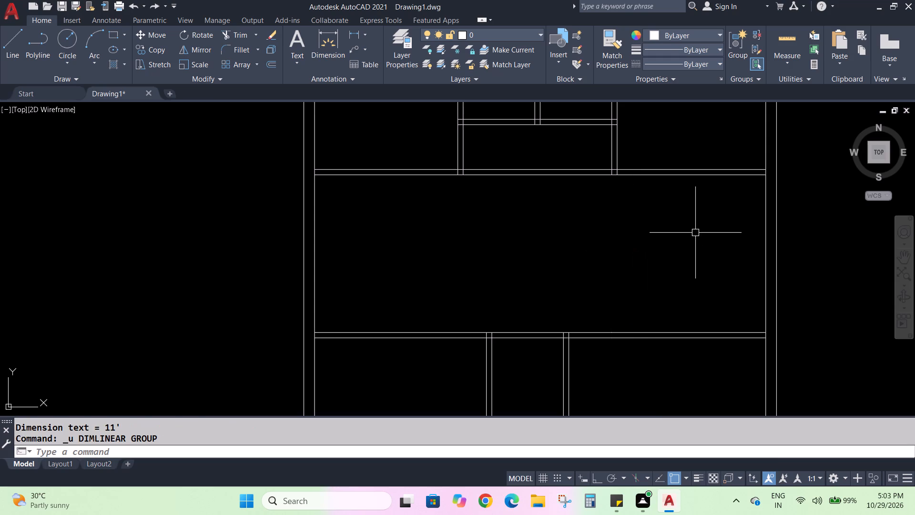
pyautogui.moveTo(701, 214); pyautogui.dragTo(699, 234, button='right')
# Measure the height from the inner top wall line to the bottom line of the upper full-width partition at the right wall.
pyautogui.moveTo(699, 223); pyautogui.dragTo(694, 400, button='middle')
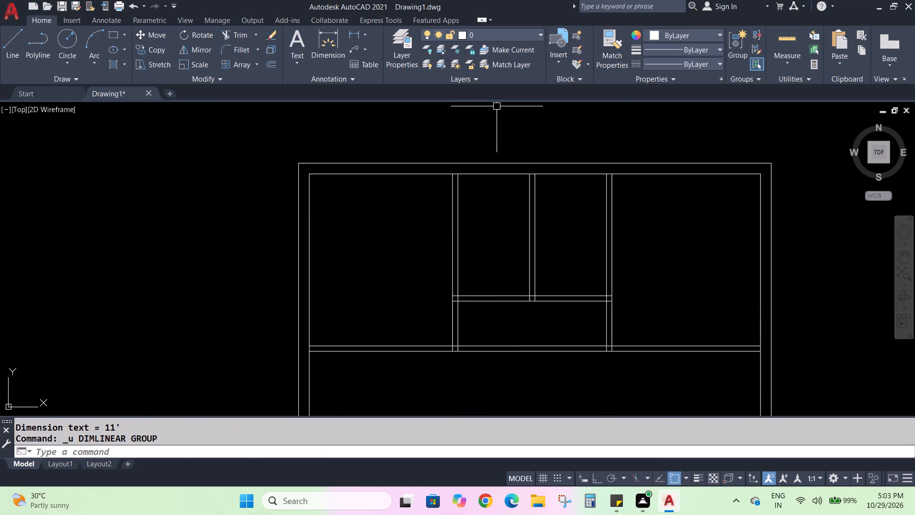
pyautogui.click(354, 31)
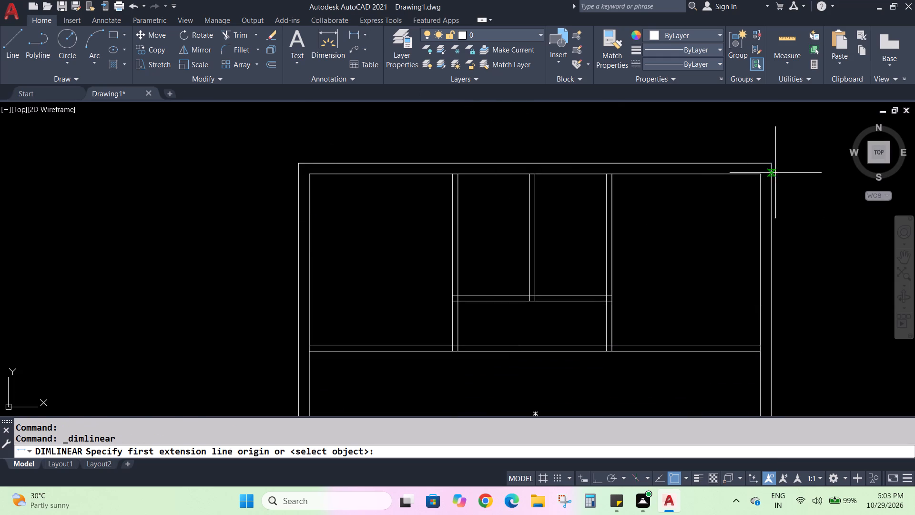
pyautogui.click(758, 175)
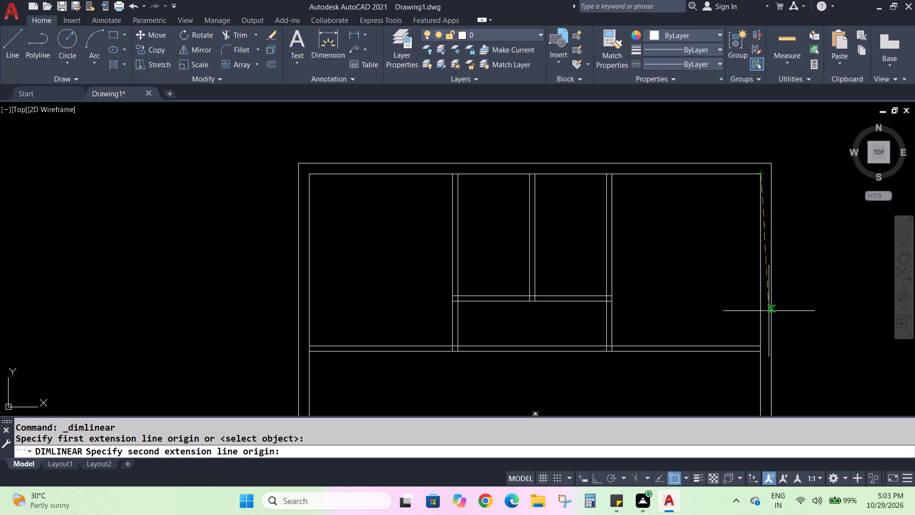
pyautogui.click(762, 353)
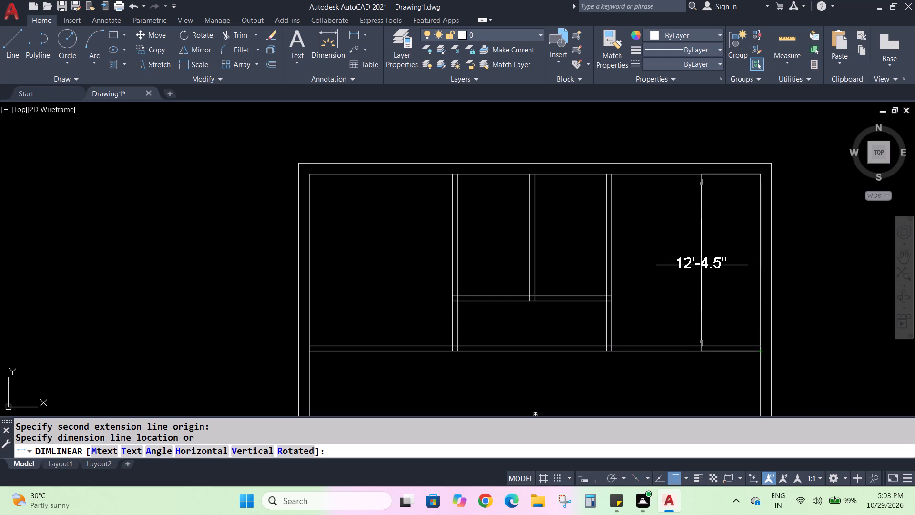
pyautogui.press('Escape')
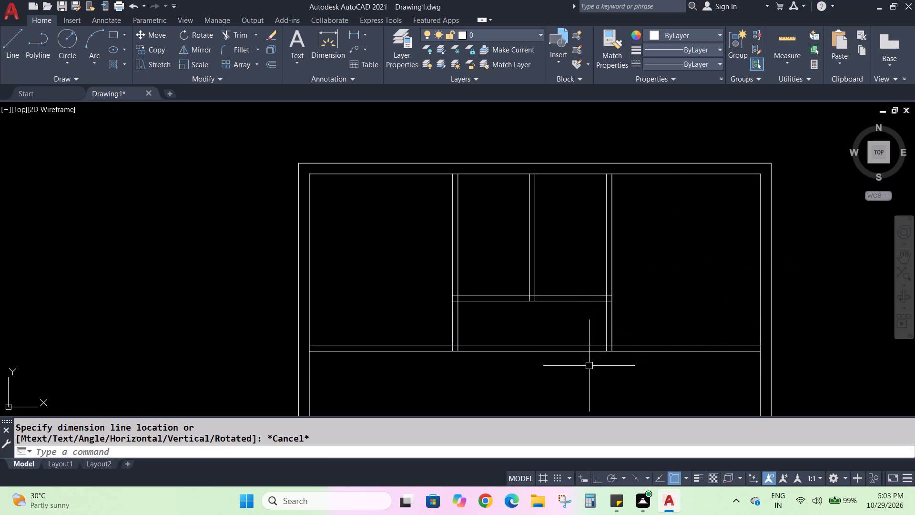
# Offset the single horizontal line near the bottom outer wall 4.5" downward to form a partition.
pyautogui.moveTo(588, 367); pyautogui.dragTo(581, 41, button='middle')
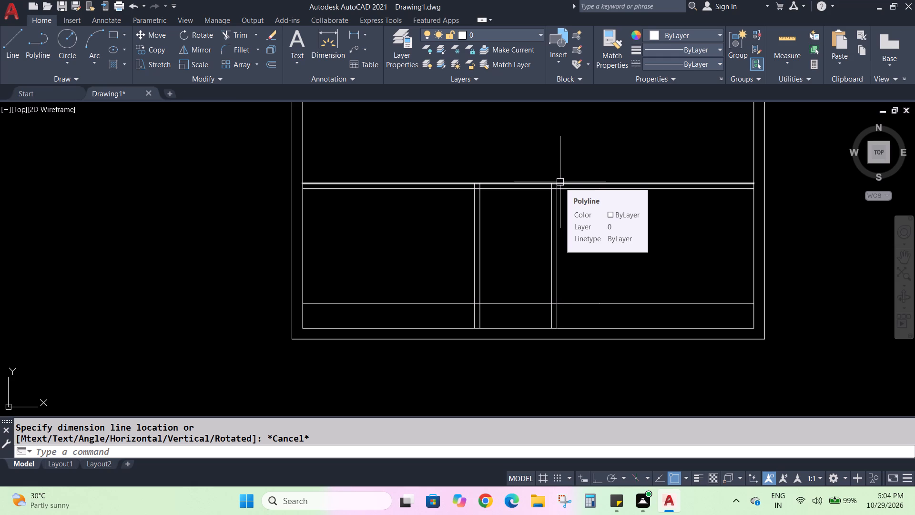
pyautogui.press('Escape')
pyautogui.press('Escape')
pyautogui.press('o')
pyautogui.press('Return')
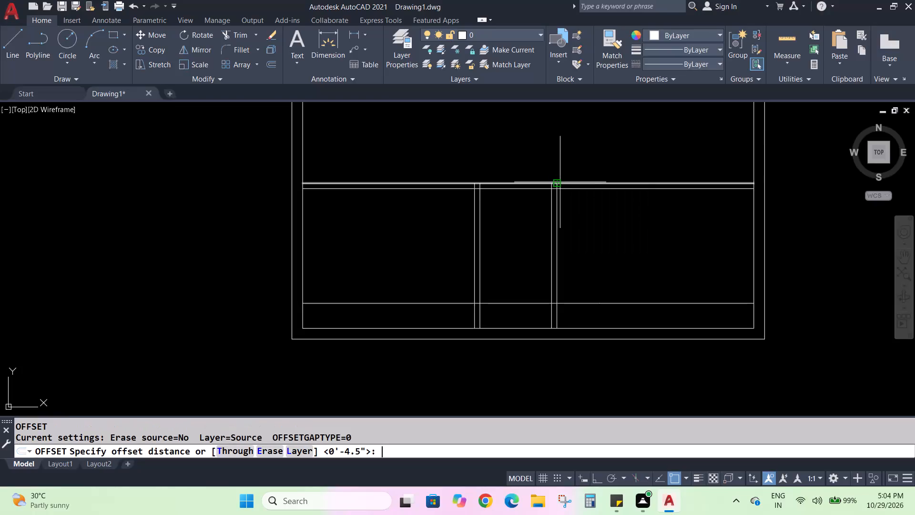
pyautogui.press('Return')
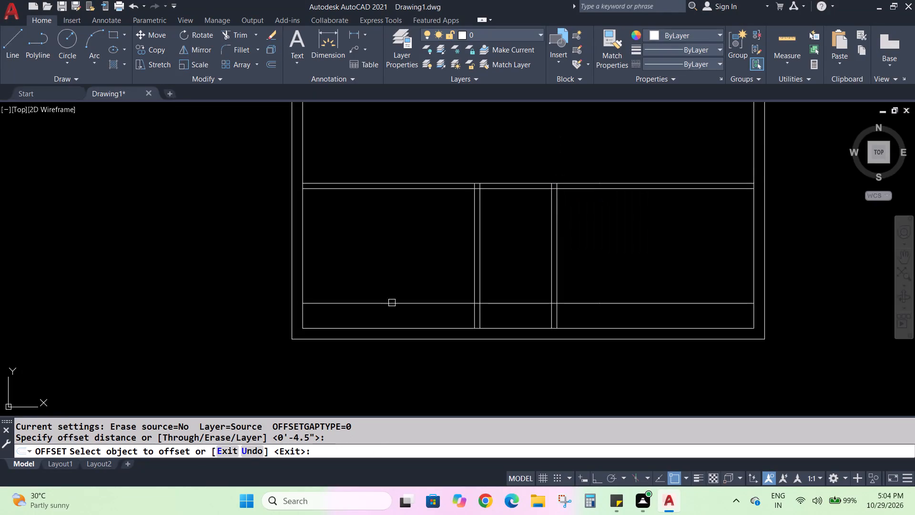
pyautogui.click(399, 303)
pyautogui.click(397, 313)
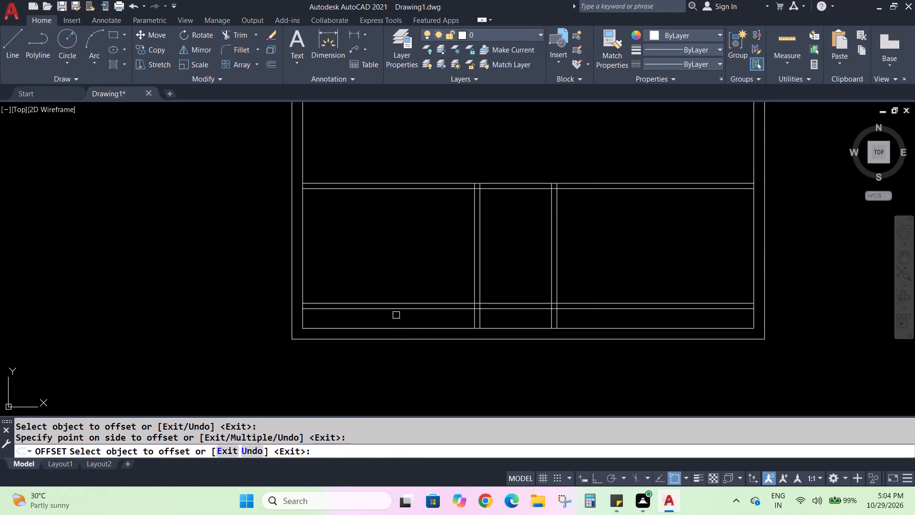
pyautogui.press('Escape')
pyautogui.press('Escape')
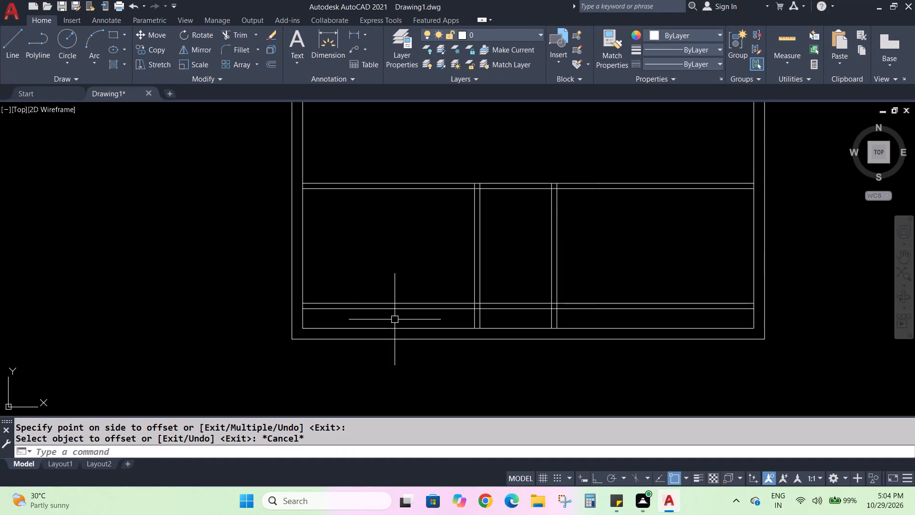
# Offset the bottom line of the lowest horizontal partition 4' downward, beyond the outer bottom wall.
pyautogui.press('o')
pyautogui.press('Return')
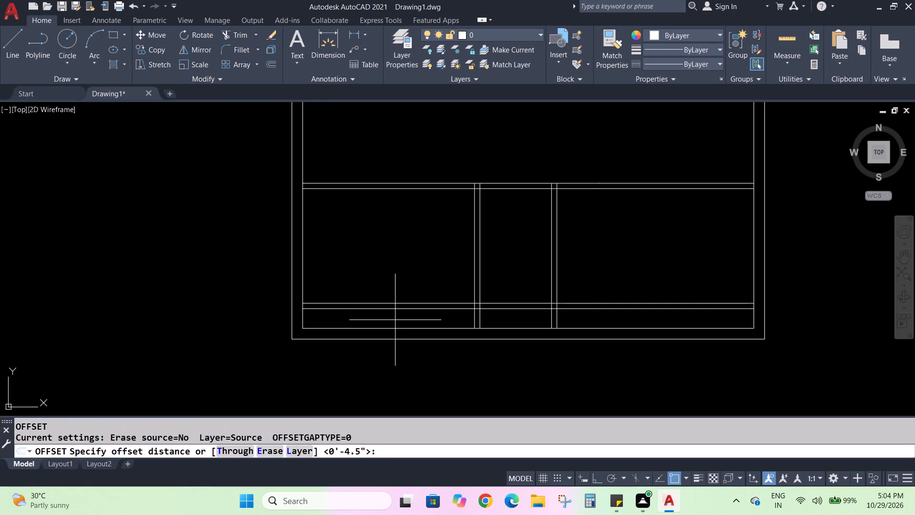
pyautogui.press('4')
pyautogui.press("'")
pyautogui.press('Return')
pyautogui.click(404, 309)
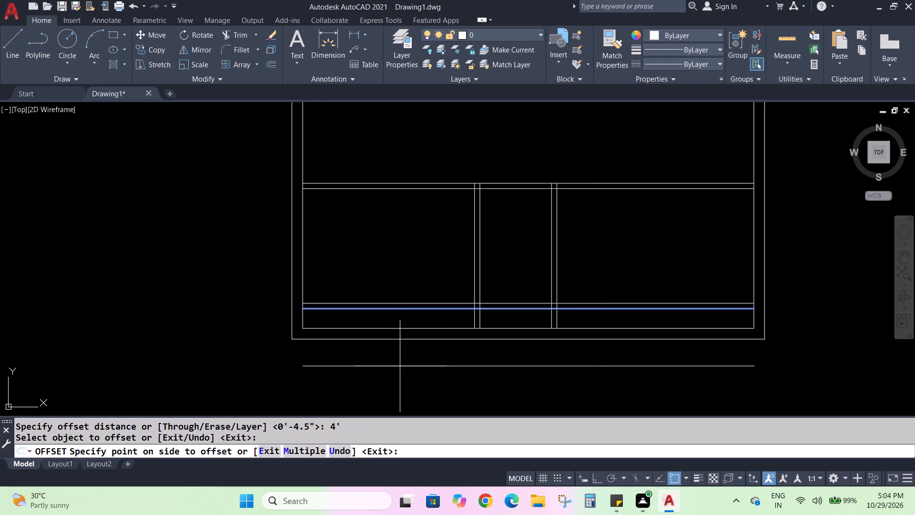
pyautogui.click(400, 366)
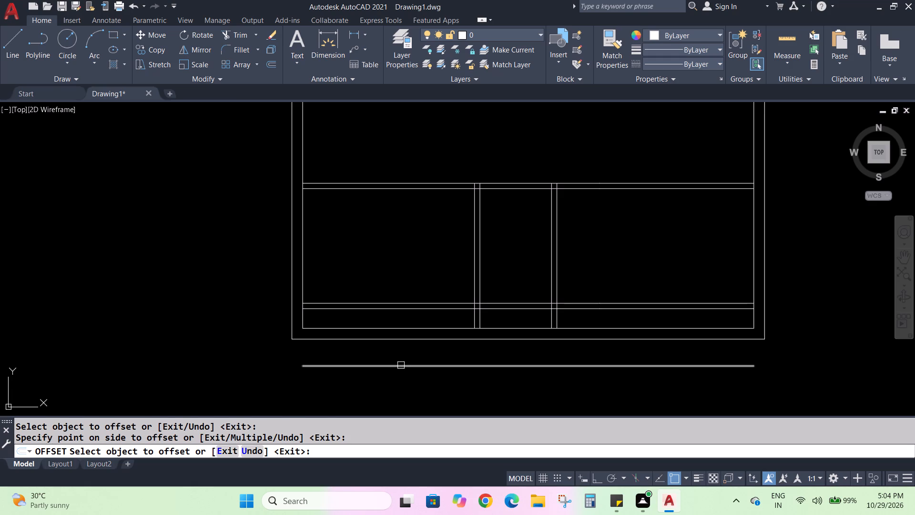
pyautogui.press('Escape')
pyautogui.press('Escape')
# Extend both inner side wall lines down to the new horizontal line below the plan.
pyautogui.write('EX')
pyautogui.press('Return')
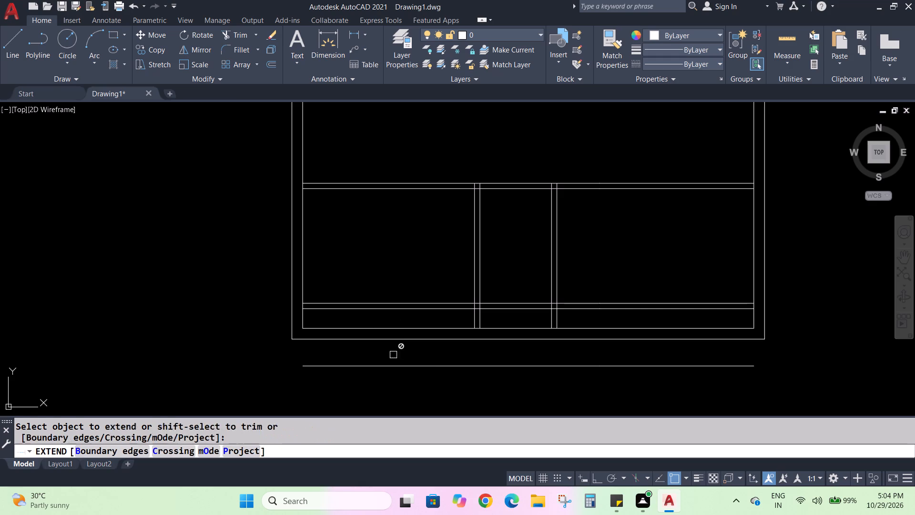
pyautogui.click(304, 322)
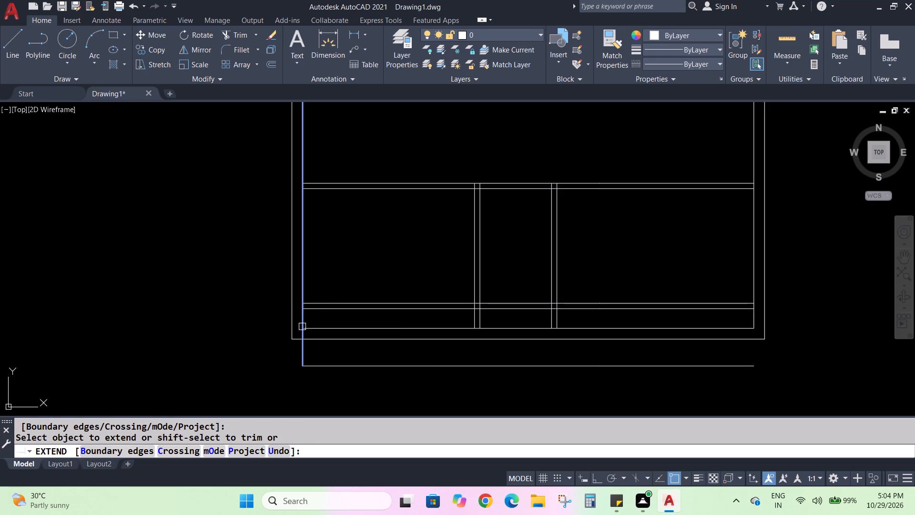
pyautogui.click(302, 328)
pyautogui.click(753, 319)
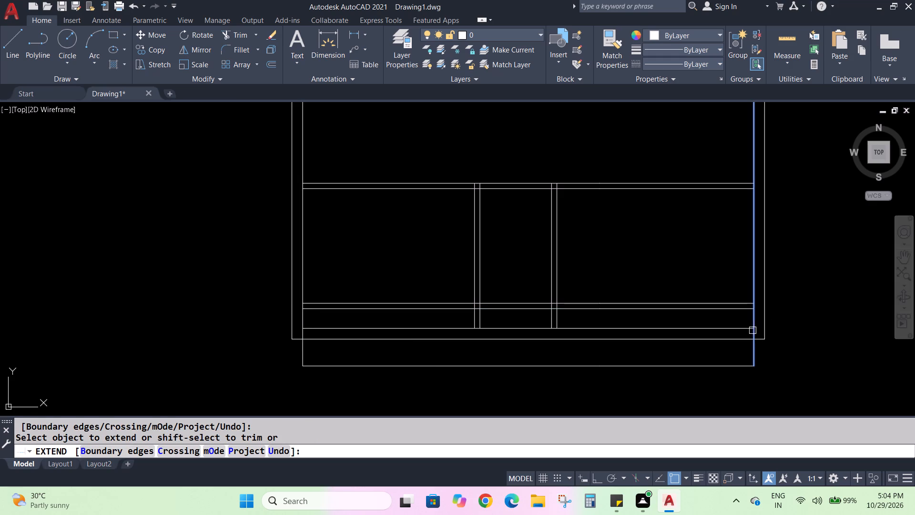
pyautogui.click(752, 330)
pyautogui.press('Escape')
pyautogui.press('Escape')
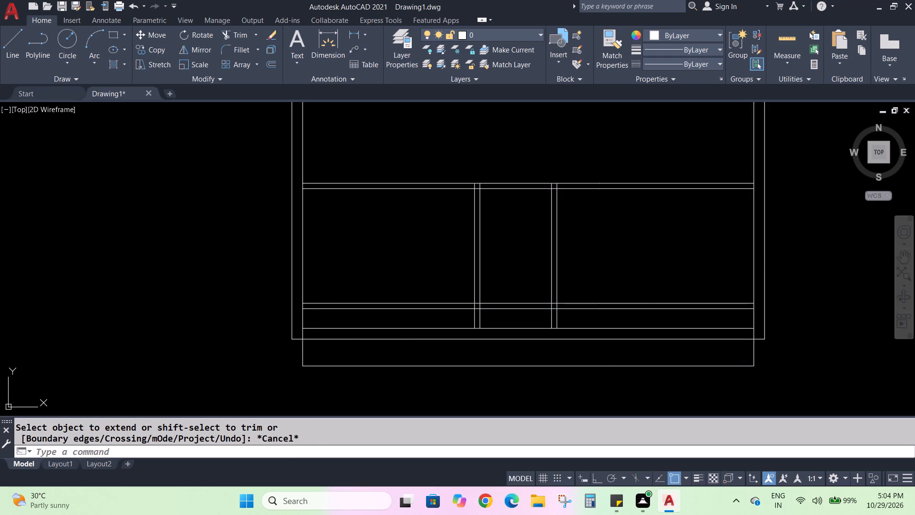
# Offset the new bottom line 9" downward to form the outer face of the bottom wall.
pyautogui.press('o')
pyautogui.press('Return')
pyautogui.press('9')
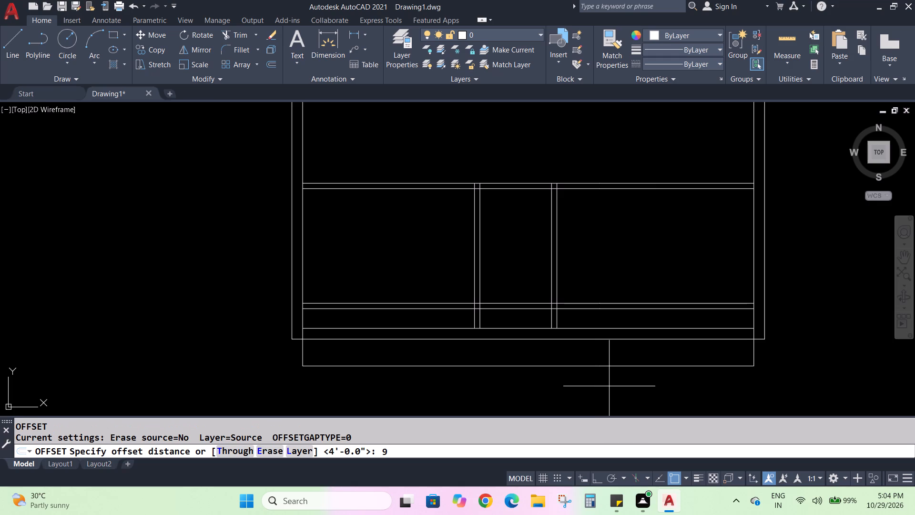
pyautogui.hotkey('shift', '"')
pyautogui.press('Return')
pyautogui.click(517, 368)
pyautogui.click(518, 378)
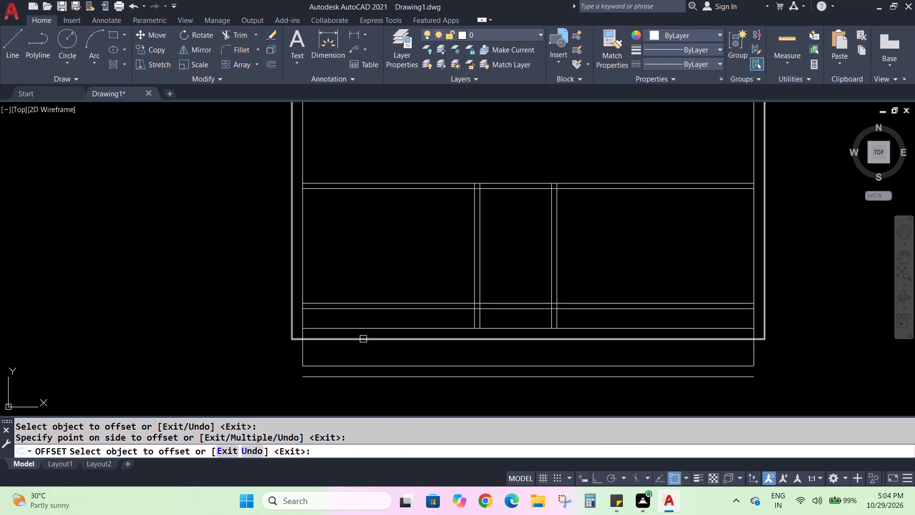
pyautogui.press('Escape')
pyautogui.press('Escape')
# Trim away the old bottom wall's inner line between the vertical partitions and its outer line between the inner side wall lines.
pyautogui.write('TR')
pyautogui.press('Return')
pyautogui.click(398, 327)
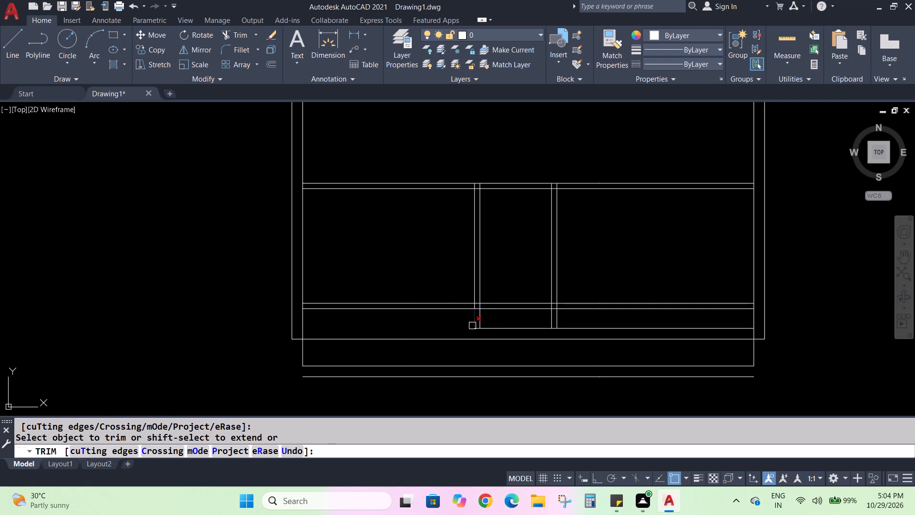
pyautogui.click(500, 329)
pyautogui.click(582, 331)
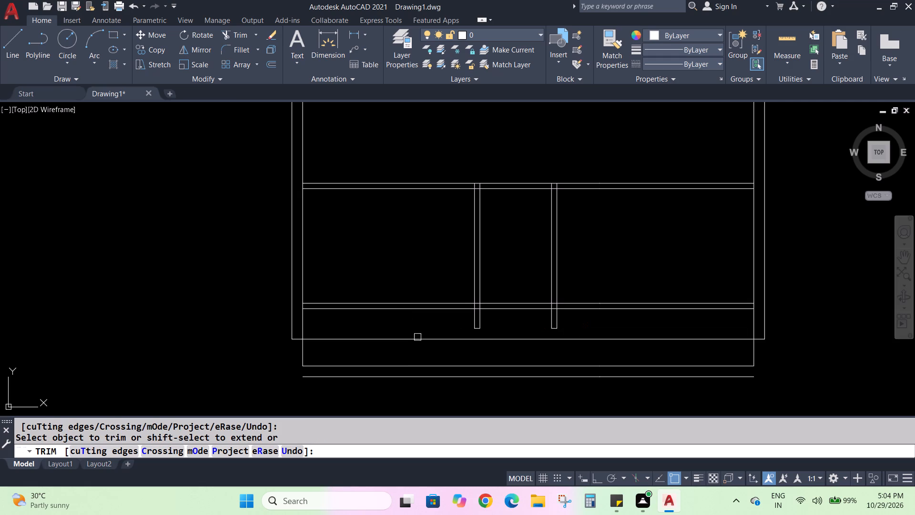
pyautogui.click(399, 338)
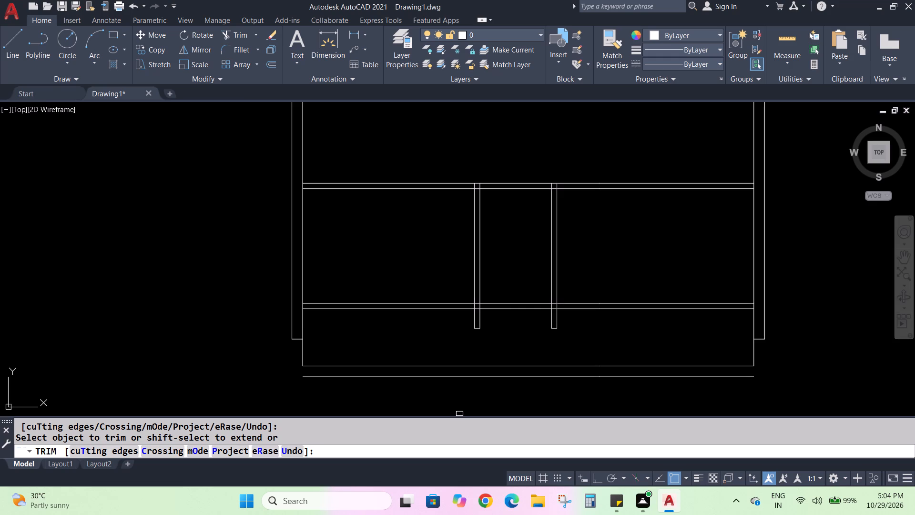
pyautogui.press('Escape')
pyautogui.press('Escape')
# Extend the four lines of the two lower vertical partitions down to the new inner bottom wall line.
pyautogui.write('EX')
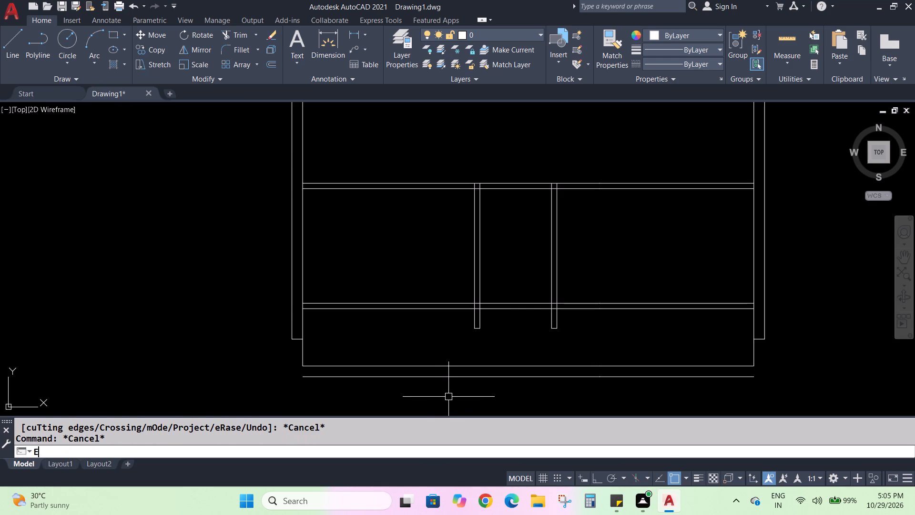
pyautogui.press('Return')
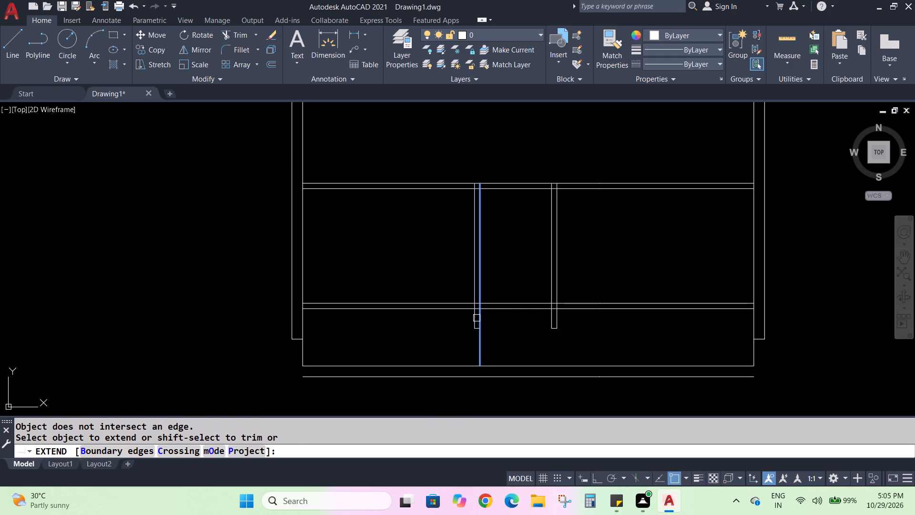
pyautogui.click(477, 318)
pyautogui.click(473, 319)
pyautogui.click(552, 322)
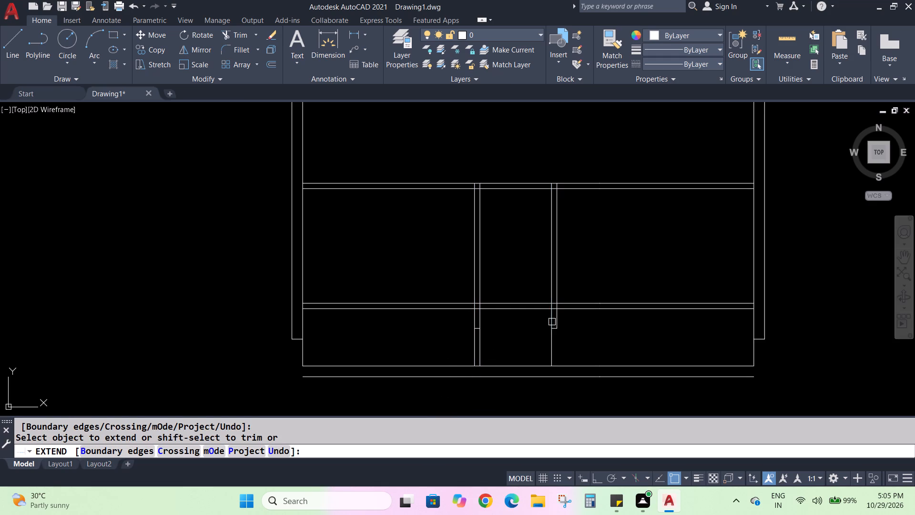
pyautogui.click(558, 322)
pyautogui.scroll(4, 456, 319)
pyautogui.scroll(-2, 508, 345)
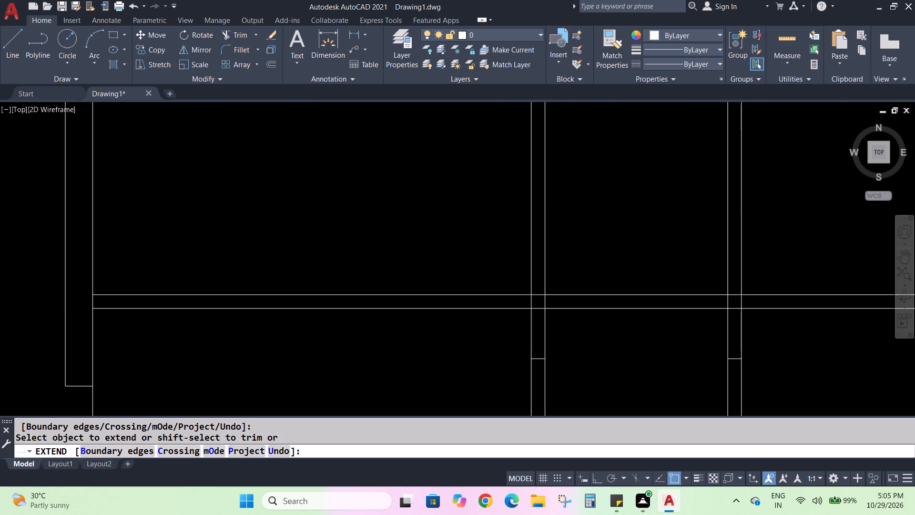
pyautogui.scroll(-1, 519, 351)
pyautogui.moveTo(439, 378); pyautogui.dragTo(421, 319, button='middle')
pyautogui.press('Escape')
pyautogui.press('Escape')
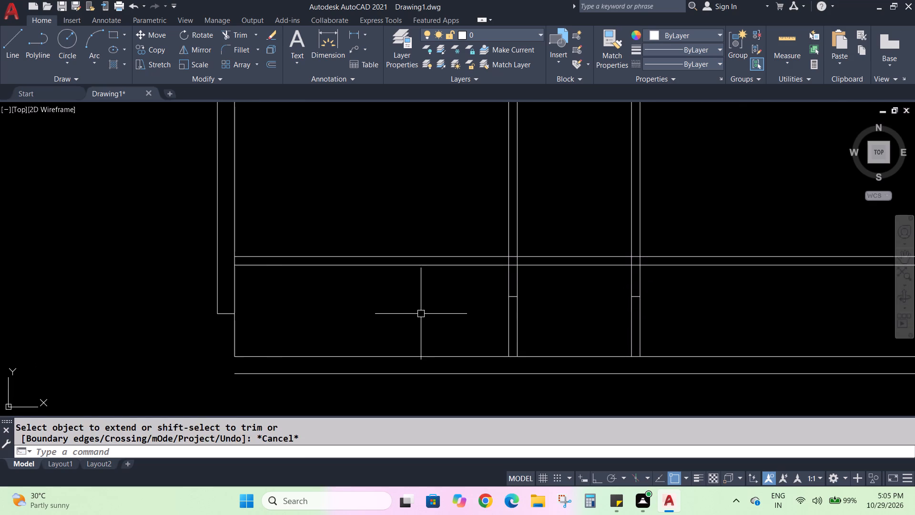
# Trim the short leftover pieces of the old bottom wall line inside the two lower vertical partitions.
pyautogui.write('TR')
pyautogui.press('Return')
pyautogui.scroll(1, 497, 285)
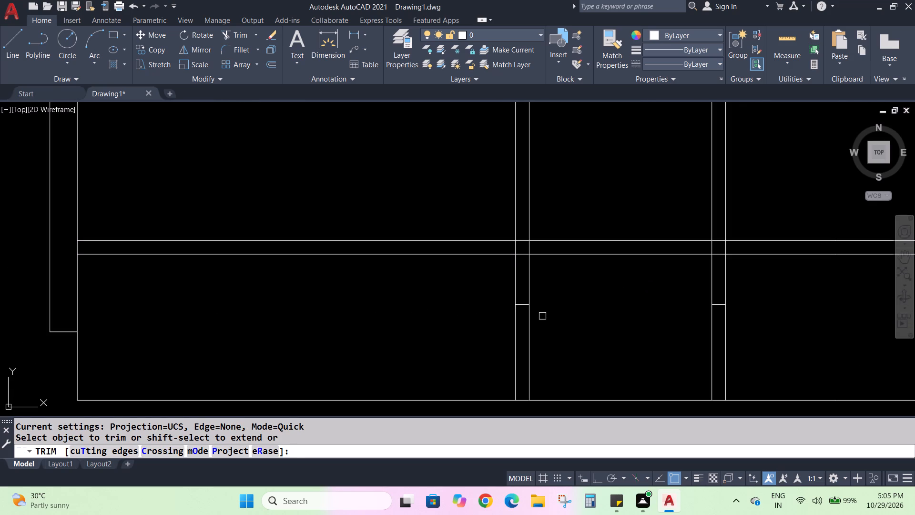
pyautogui.click(523, 304)
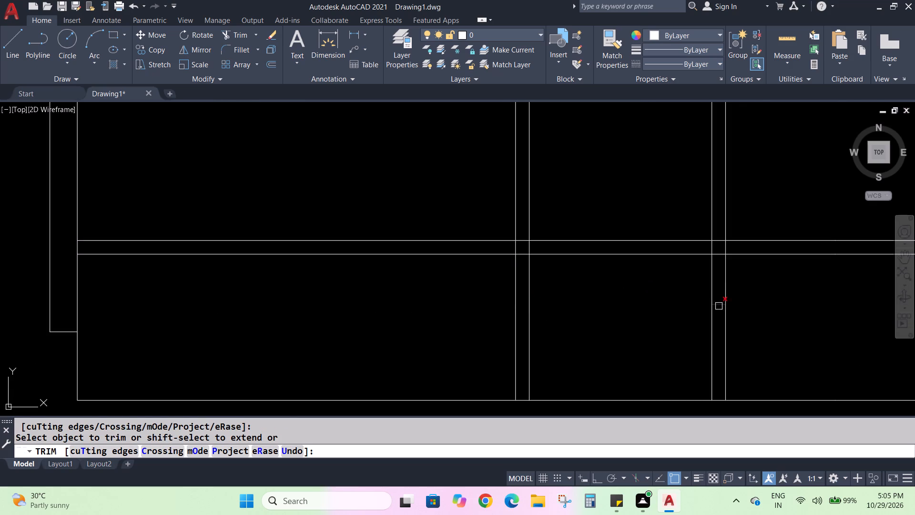
pyautogui.click(719, 307)
# Trim the lowest horizontal partition's lines out of the middle and right bays, keeping only the left part.
pyautogui.moveTo(614, 210); pyautogui.dragTo(604, 323)
pyautogui.scroll(-3, 617, 309)
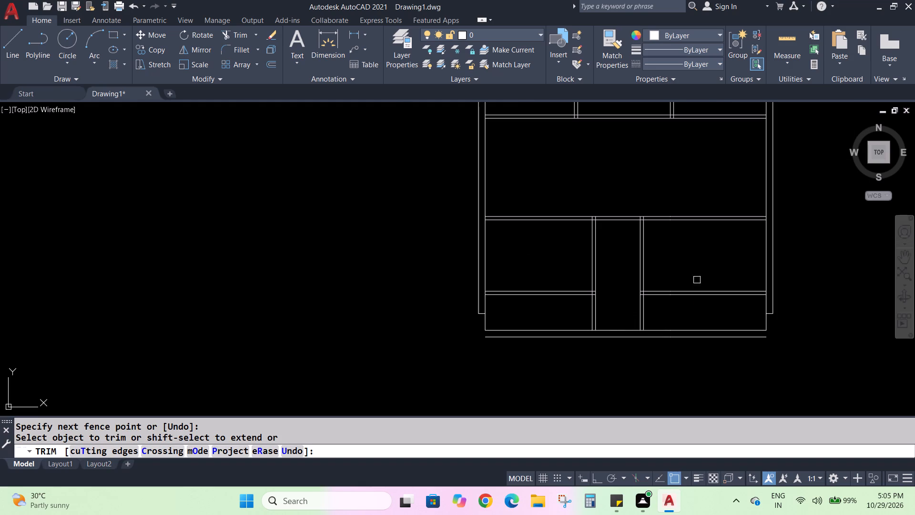
pyautogui.moveTo(694, 275); pyautogui.dragTo(686, 322)
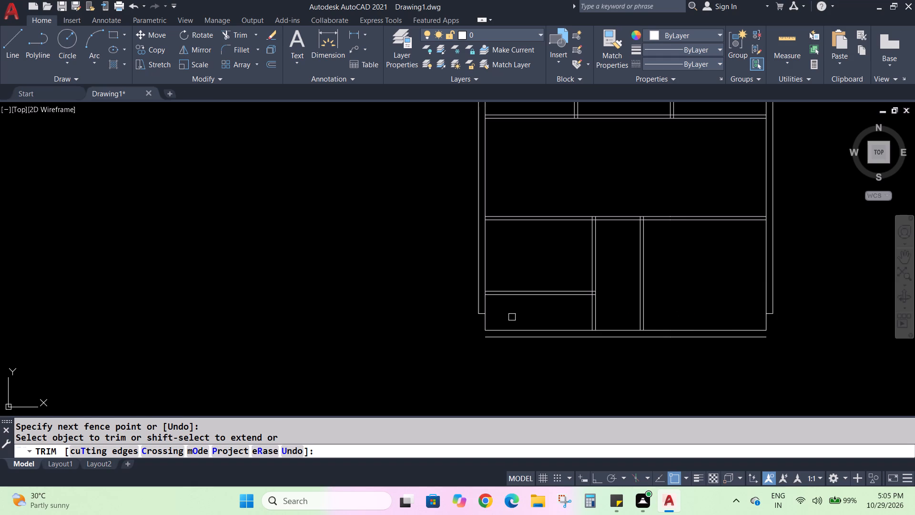
pyautogui.press('Escape')
pyautogui.press('Escape')
# Offset the new inner bottom wall line 8'-6" upward across the lower rooms.
pyautogui.press('o')
pyautogui.press('Return')
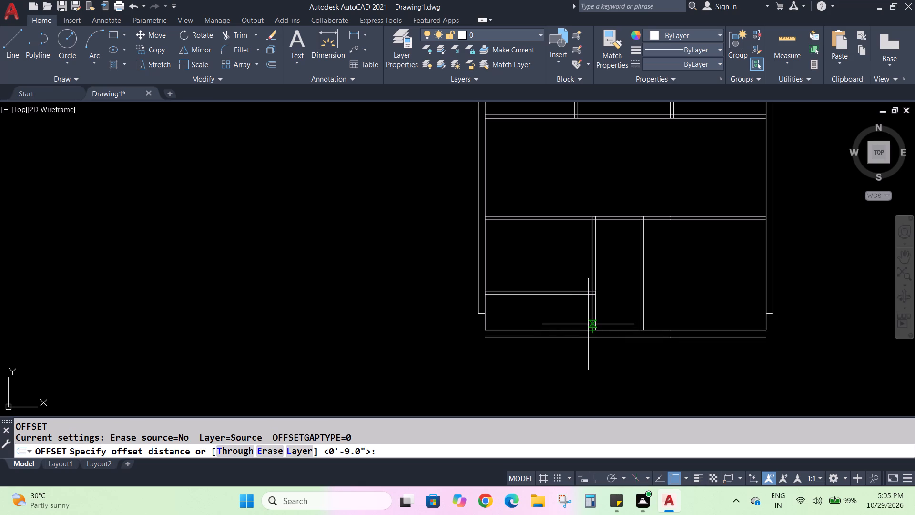
pyautogui.write("8'")
pyautogui.press('-')
pyautogui.write('6"')
pyautogui.press('Return')
pyautogui.click(612, 331)
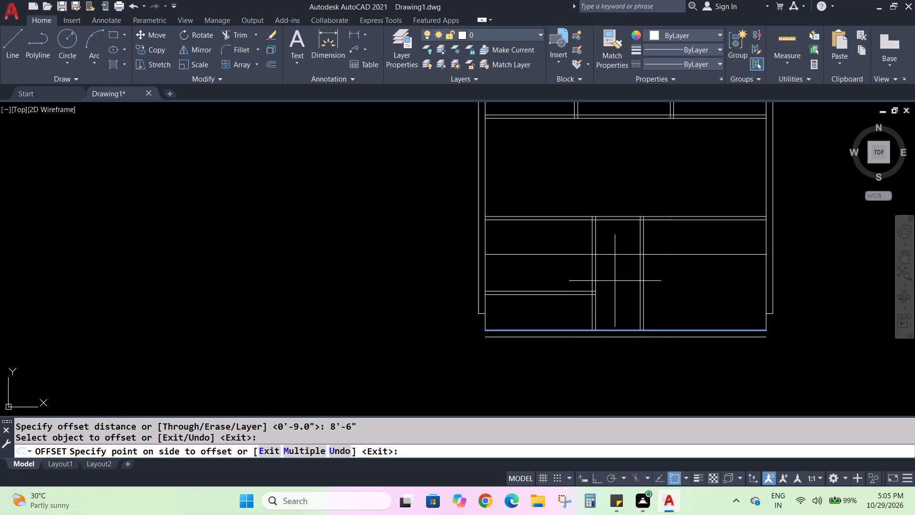
pyautogui.click(615, 280)
pyautogui.press('Escape')
pyautogui.press('Escape')
# Offset the new horizontal line across the lower rooms 4.5" upward to form a partition.
pyautogui.press('o')
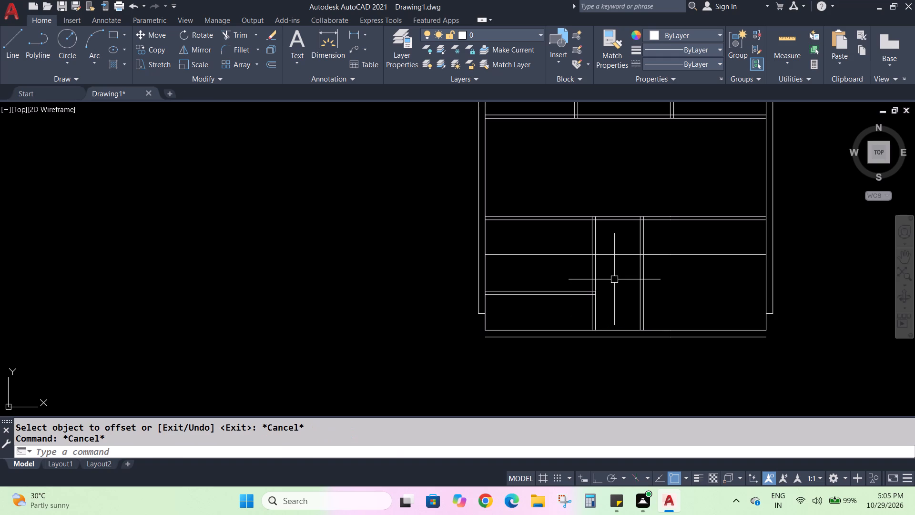
pyautogui.press('Return')
pyautogui.write('4.5"')
pyautogui.press('Return')
pyautogui.click(617, 257)
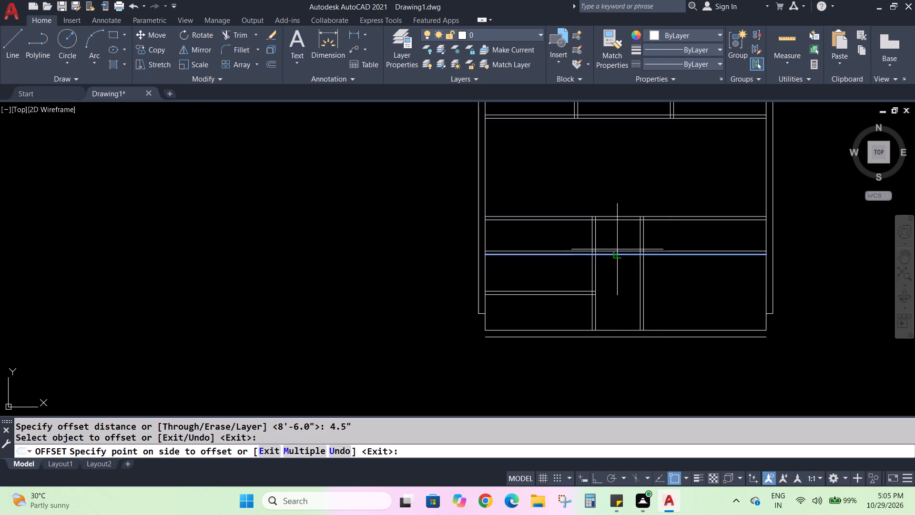
pyautogui.click(615, 242)
pyautogui.press('Escape')
pyautogui.press('Escape')
# Trim the new partition to the middle bay and remove the left vertical partition's lines above it.
pyautogui.press('t')
pyautogui.press('r')
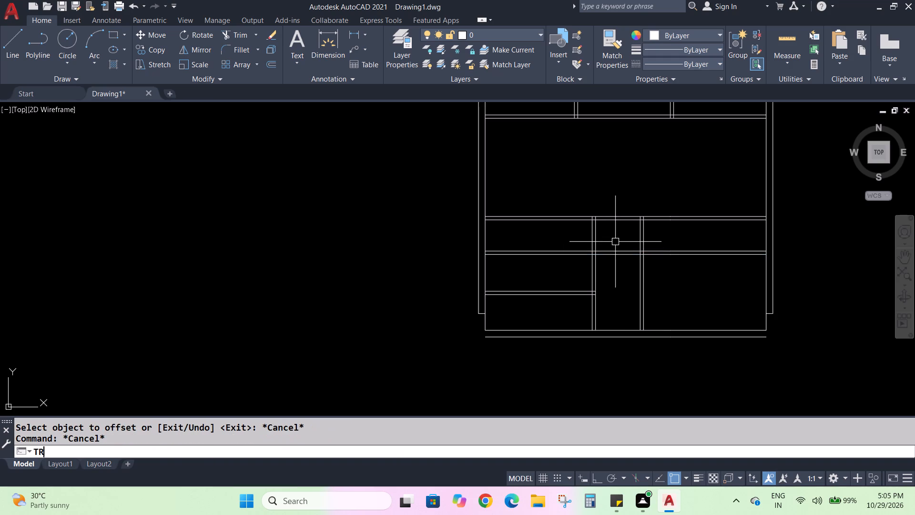
pyautogui.press('Return')
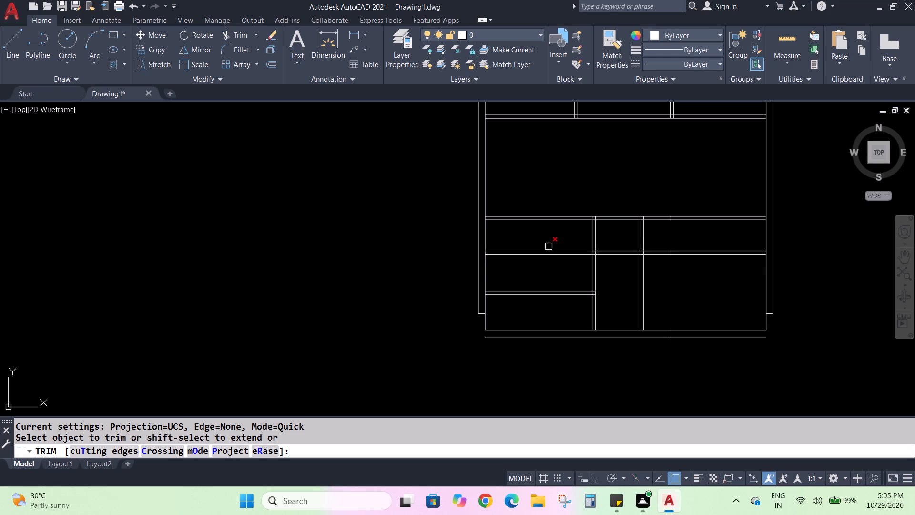
pyautogui.moveTo(549, 243); pyautogui.dragTo(608, 239)
pyautogui.moveTo(581, 238); pyautogui.dragTo(569, 260)
pyautogui.moveTo(670, 235); pyautogui.dragTo(682, 267)
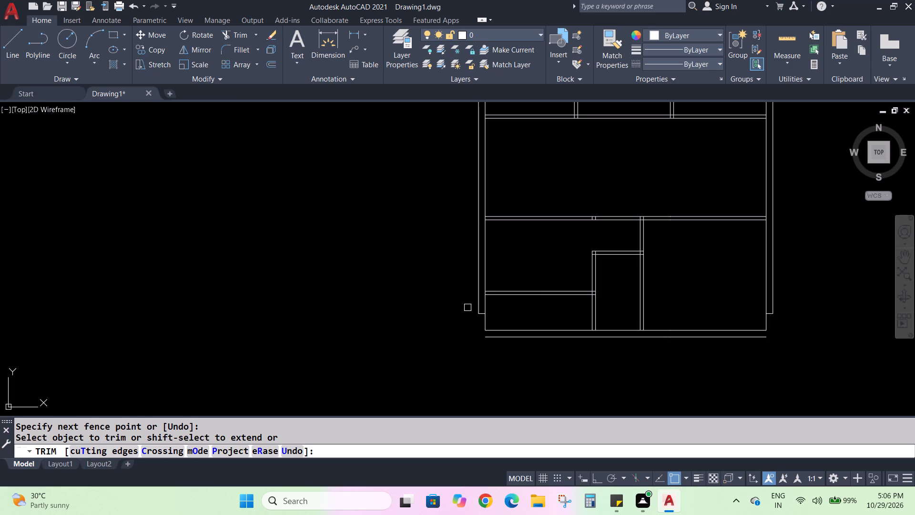
pyautogui.press('Escape')
pyautogui.press('Escape')
pyautogui.press('Escape')
# Trim the vertical partition line stubs out of the horizontal partition above the lower rooms, clearing its thickness at both junctions.
pyautogui.scroll(4, 489, 346)
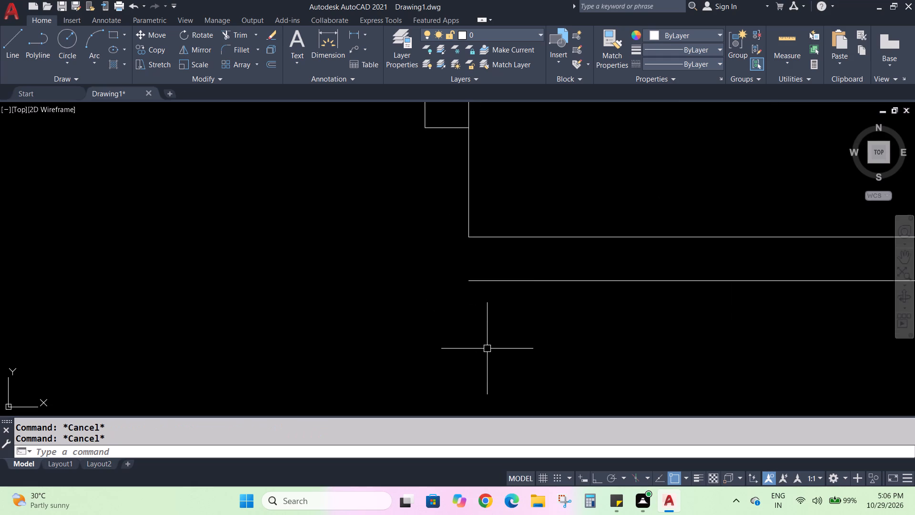
pyautogui.scroll(-1, 487, 349)
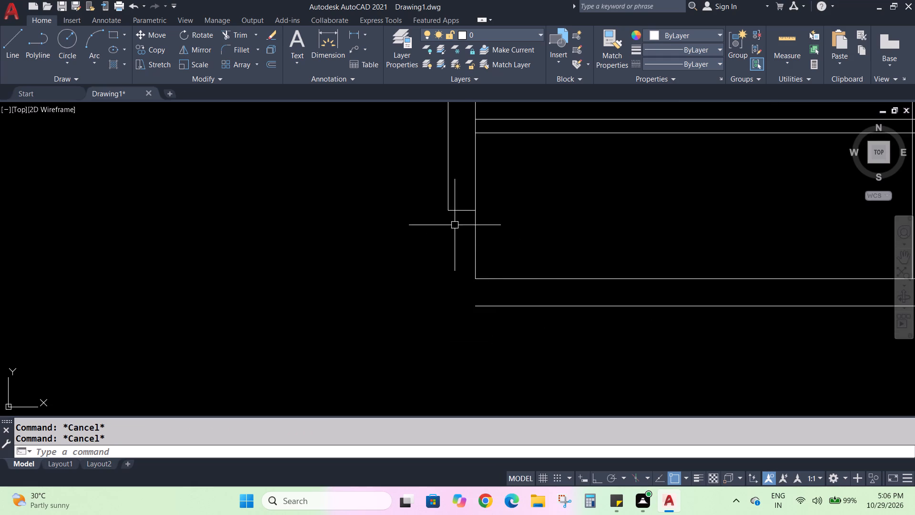
pyautogui.scroll(-5, 500, 281)
pyautogui.scroll(-3, 603, 203)
pyautogui.scroll(2, 603, 211)
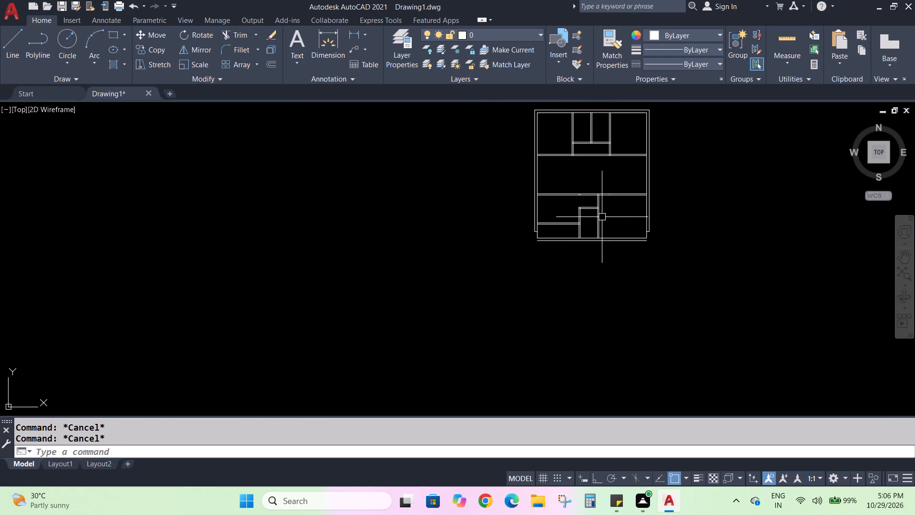
pyautogui.scroll(2, 589, 227)
pyautogui.moveTo(590, 232); pyautogui.dragTo(483, 314, button='middle')
pyautogui.scroll(1, 478, 314)
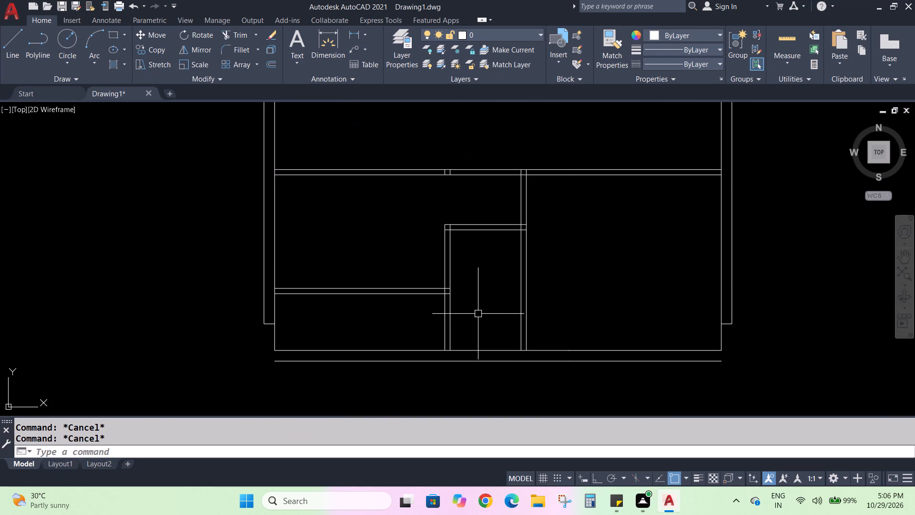
pyautogui.scroll(3, 448, 167)
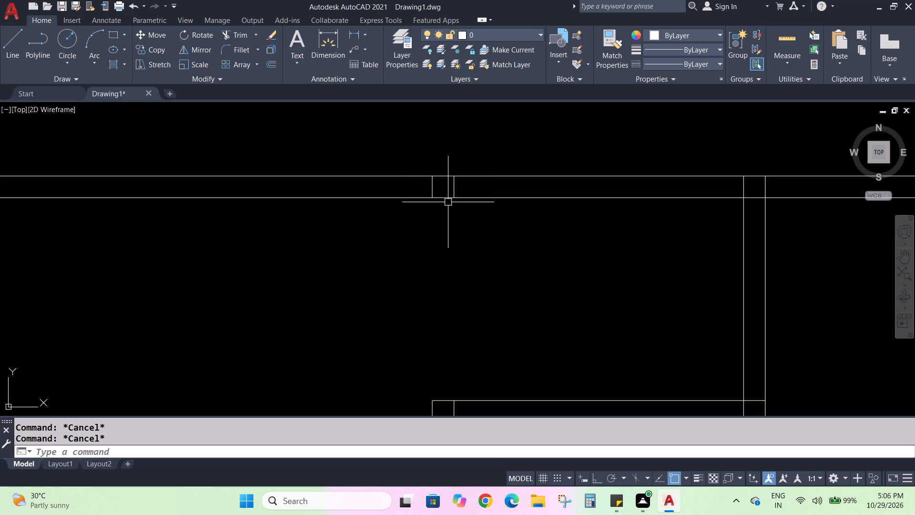
pyautogui.press('Escape')
pyautogui.write('TR')
pyautogui.press('Return')
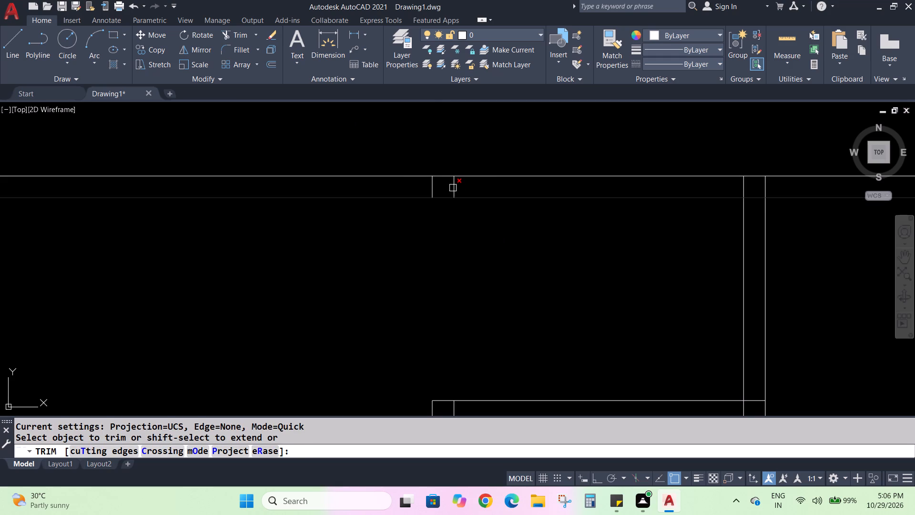
pyautogui.click(453, 188)
pyautogui.click(430, 191)
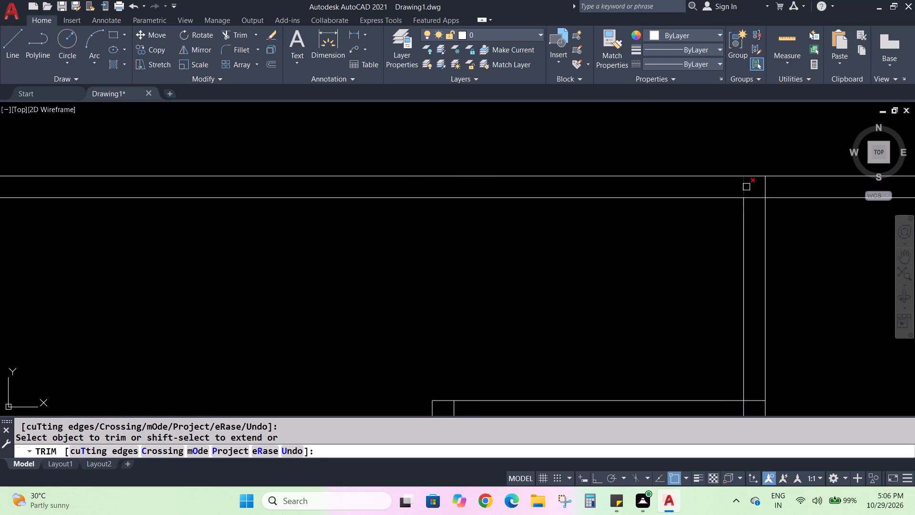
pyautogui.click(746, 187)
pyautogui.click(766, 188)
pyautogui.scroll(-10, 698, 230)
pyautogui.scroll(3, 688, 232)
pyautogui.scroll(-2, 694, 186)
pyautogui.scroll(3, 685, 156)
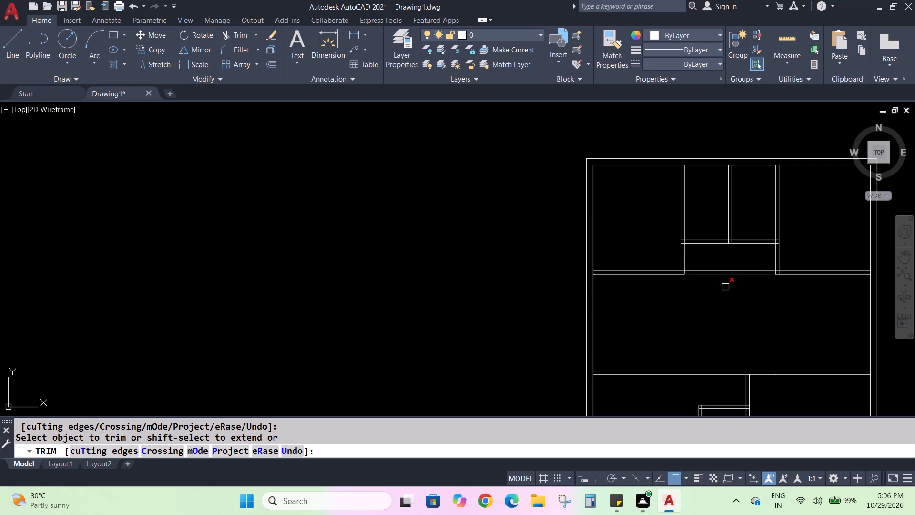
pyautogui.scroll(-5, 717, 292)
pyautogui.scroll(5, 726, 348)
pyautogui.scroll(-3, 700, 227)
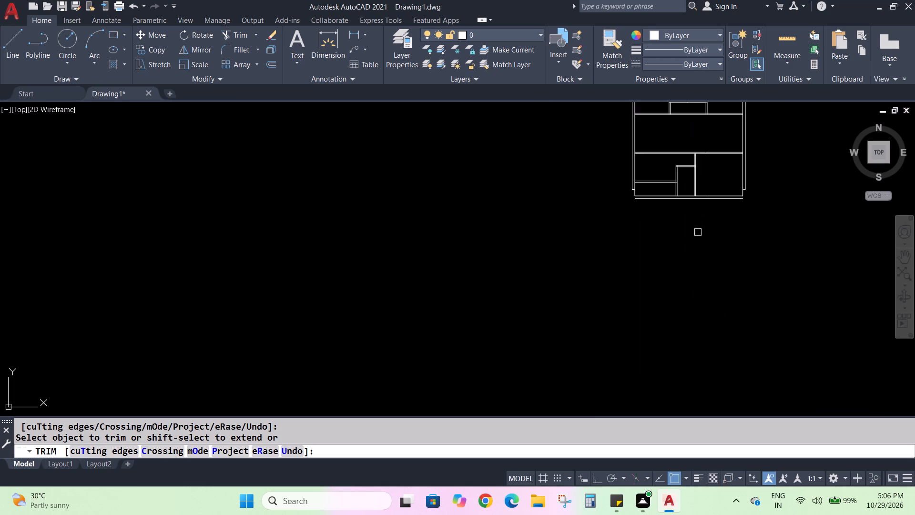
pyautogui.scroll(3, 692, 224)
pyautogui.scroll(-2, 680, 230)
pyautogui.moveTo(675, 232); pyautogui.dragTo(605, 337, button='middle')
pyautogui.scroll(1, 589, 281)
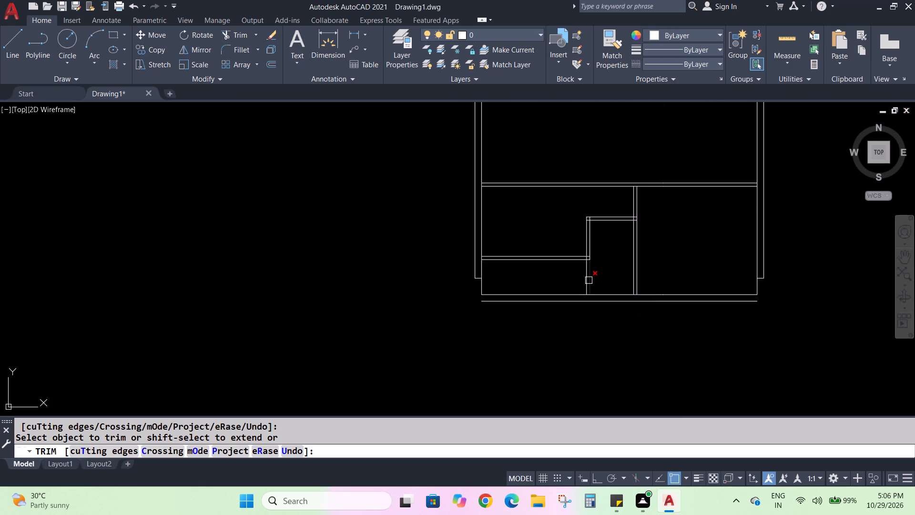
pyautogui.scroll(1, 589, 280)
pyautogui.press('Escape')
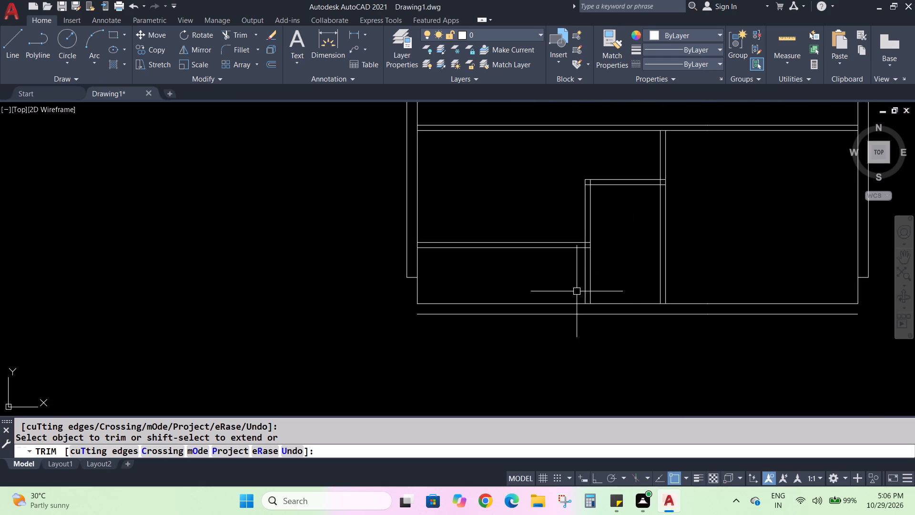
pyautogui.press('Escape')
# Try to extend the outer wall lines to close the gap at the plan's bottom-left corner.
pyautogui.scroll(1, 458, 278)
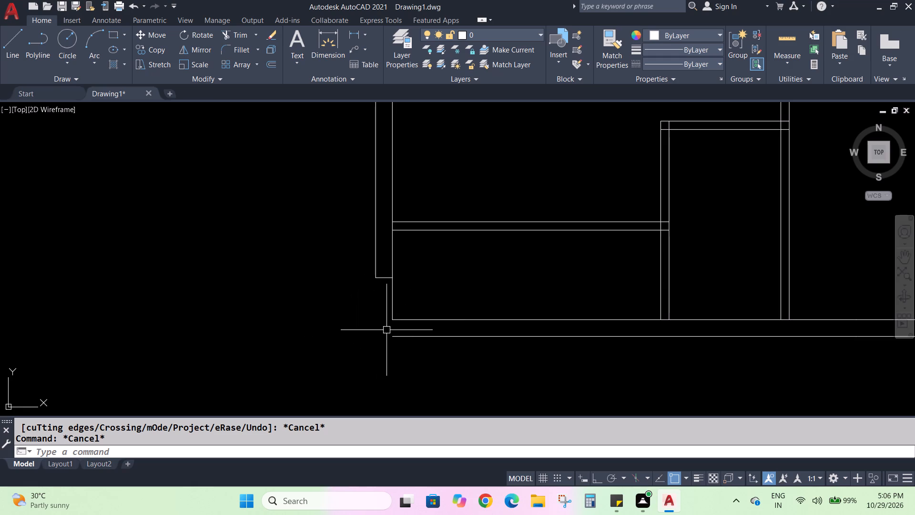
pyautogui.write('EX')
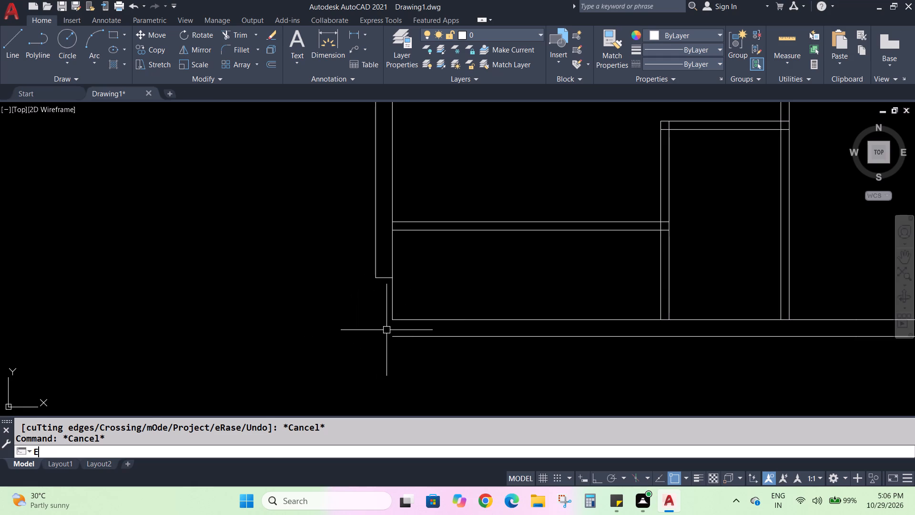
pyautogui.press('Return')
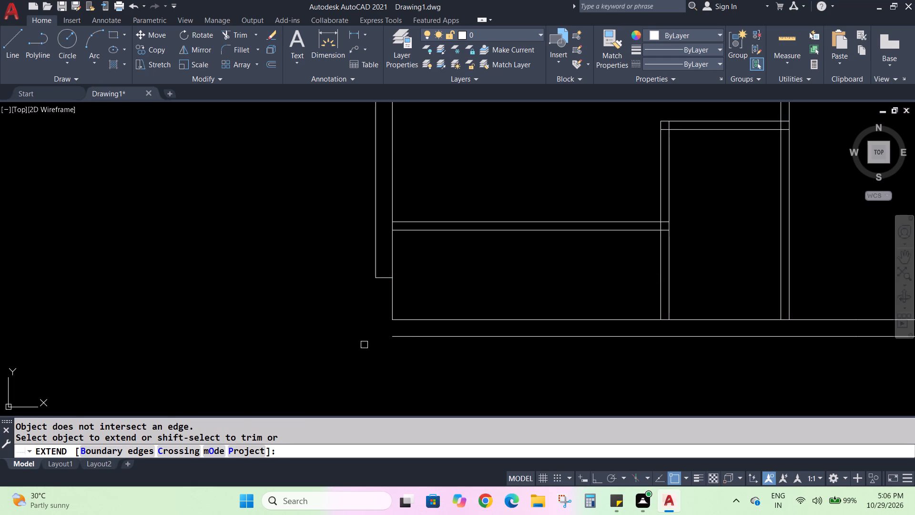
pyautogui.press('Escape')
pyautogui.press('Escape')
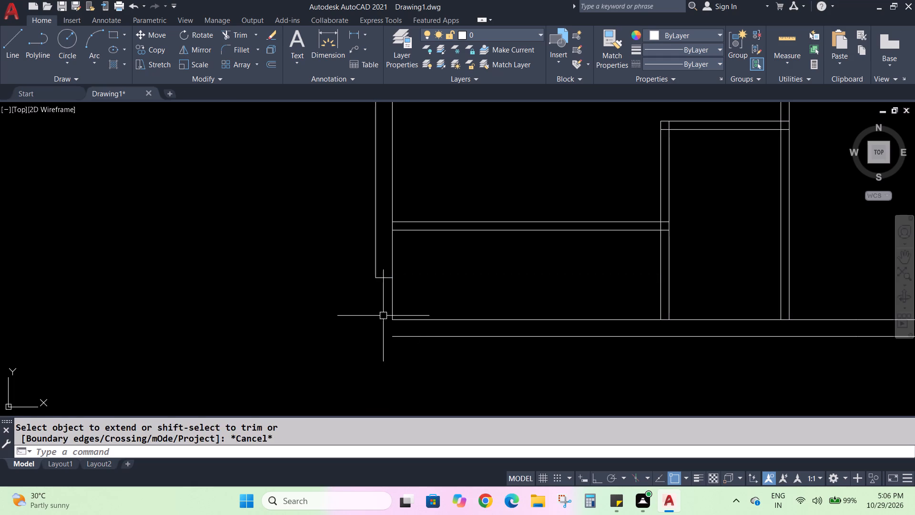
# With Ortho on, draw lines from the left outer wall's lower corner down and across to the bottom outer wall line's left end.
pyautogui.scroll(2, 384, 261)
pyautogui.scroll(-3, 364, 310)
pyautogui.scroll(1, 355, 333)
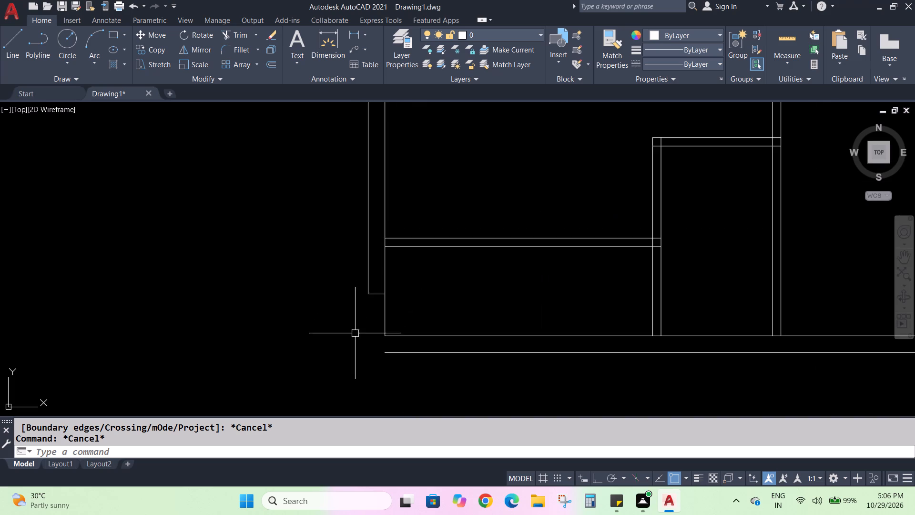
pyautogui.click(14, 42)
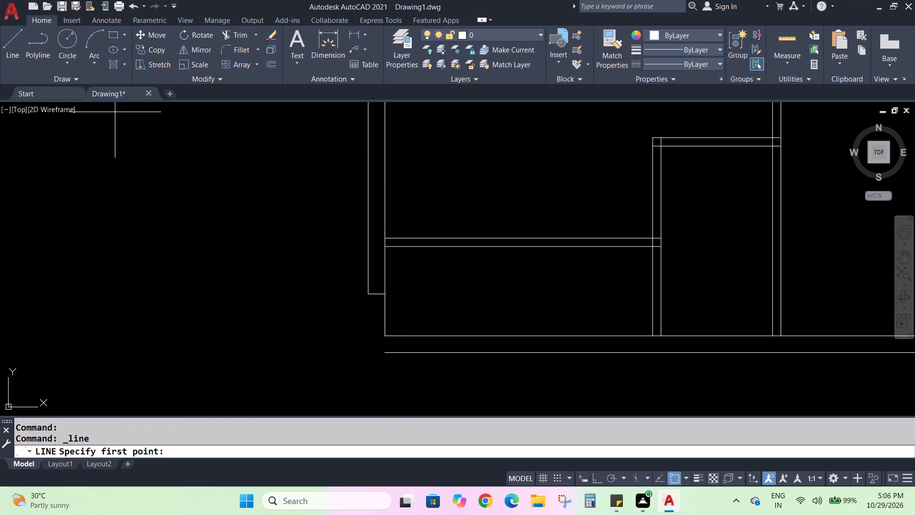
pyautogui.click(368, 295)
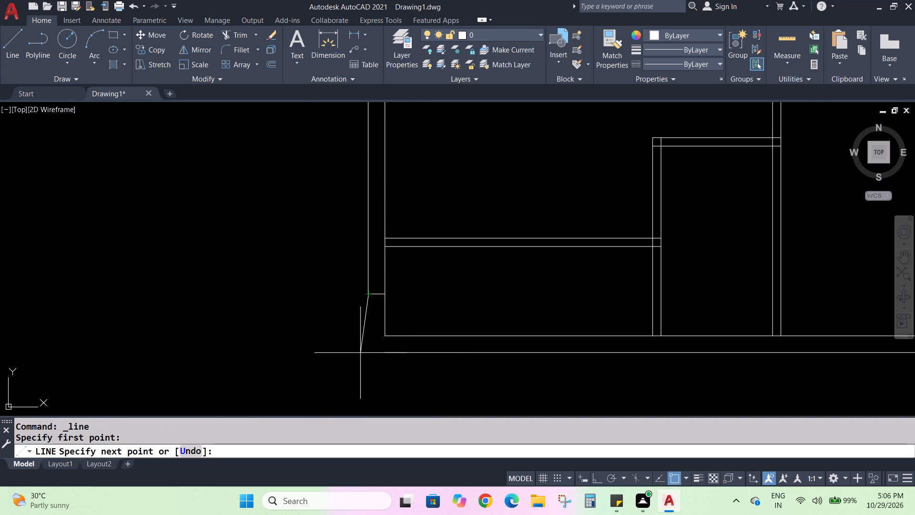
pyautogui.click(596, 476)
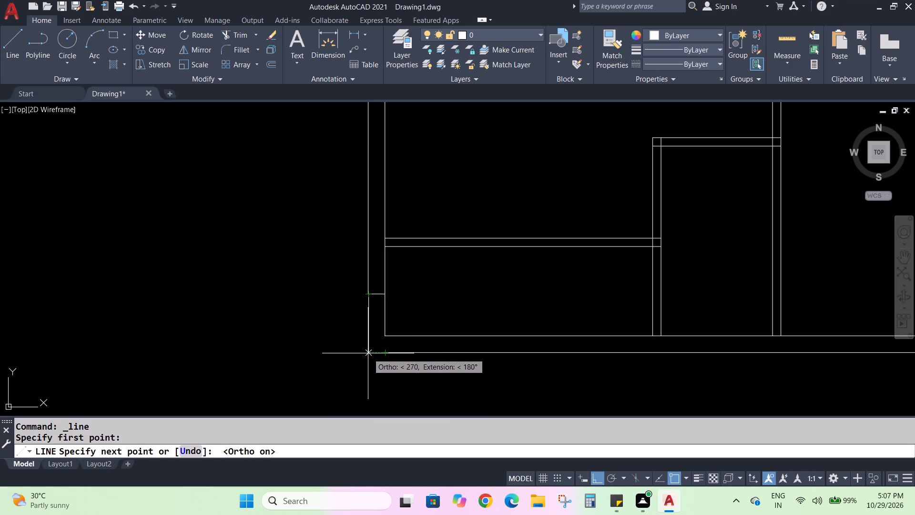
pyautogui.click(368, 353)
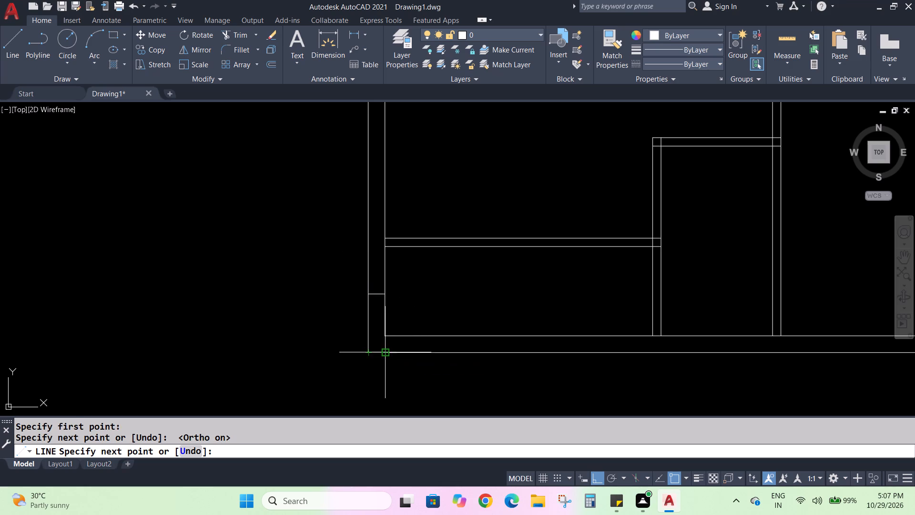
pyautogui.click(386, 355)
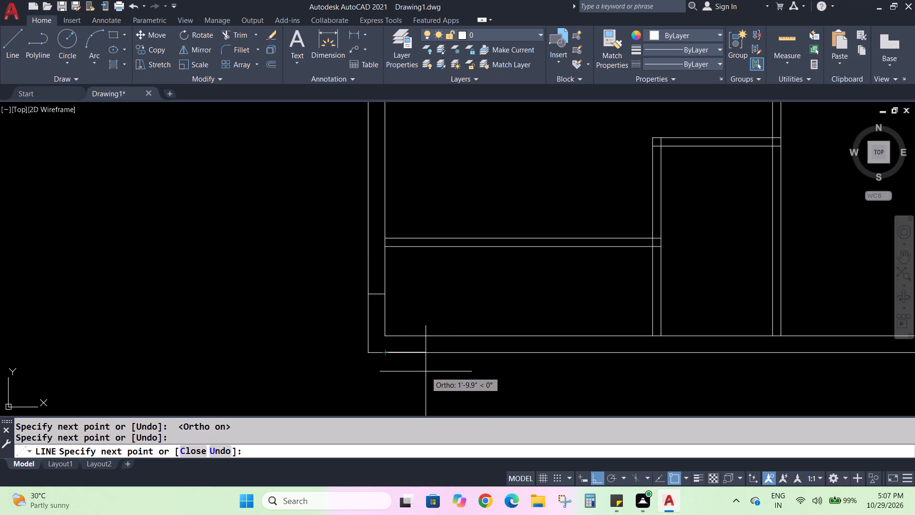
pyautogui.press('Escape')
# Join the left outer wall, the two new corner lines and the bottom outer wall line.
pyautogui.moveTo(481, 384); pyautogui.dragTo(459, 385, button='middle')
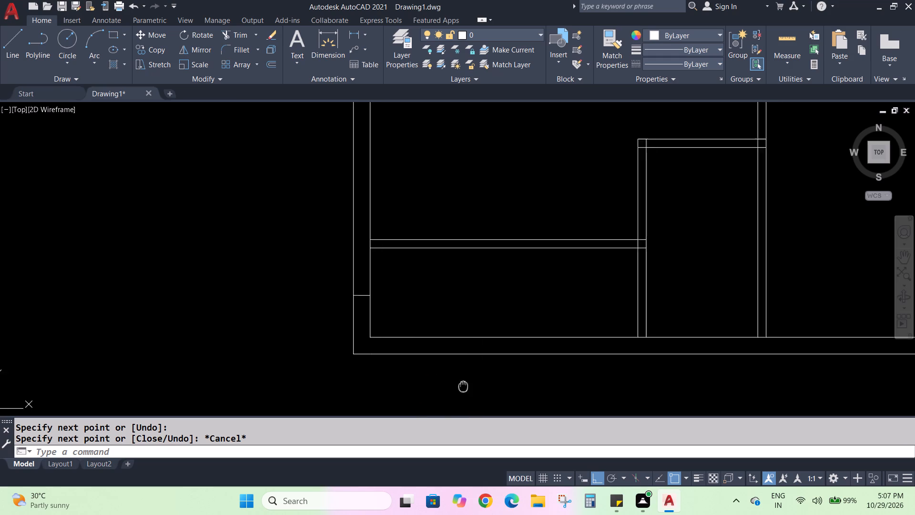
pyautogui.moveTo(459, 385); pyautogui.dragTo(418, 380, button='middle')
pyautogui.press('Escape')
pyautogui.press('j')
pyautogui.press('Return')
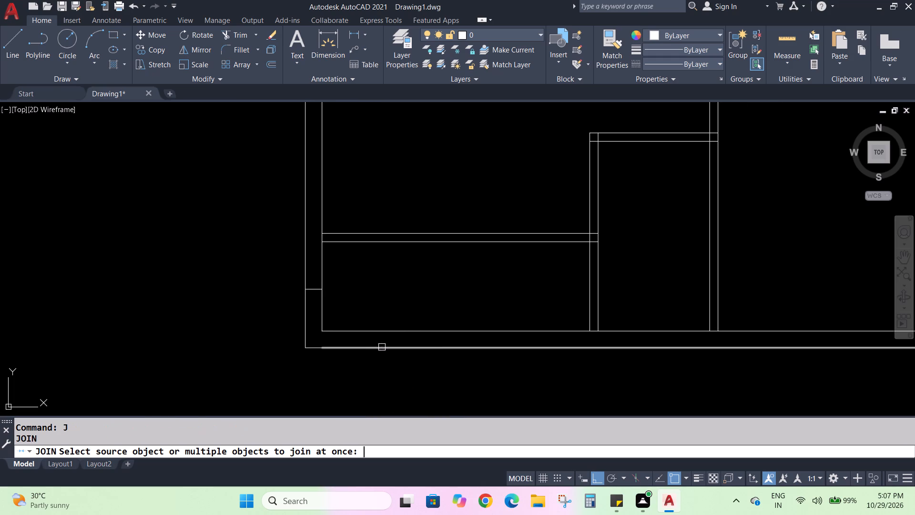
pyautogui.click(305, 257)
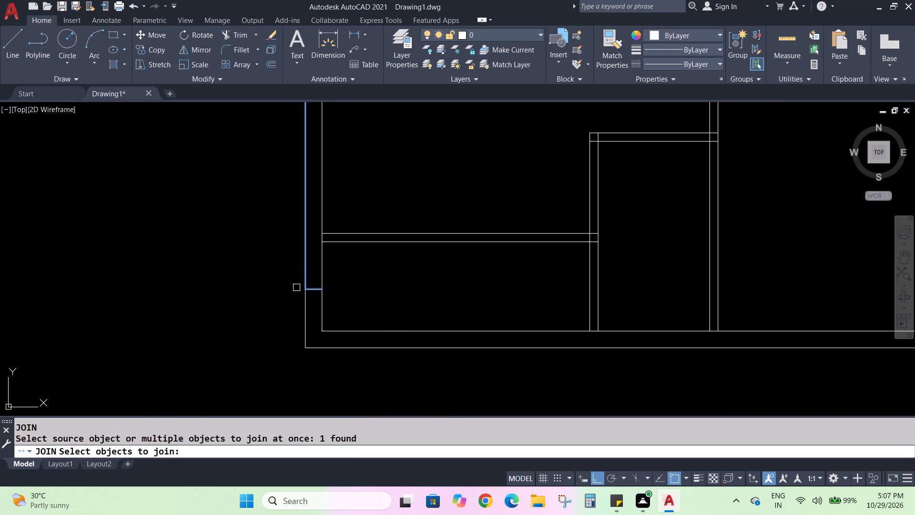
pyautogui.click(305, 316)
pyautogui.click(312, 349)
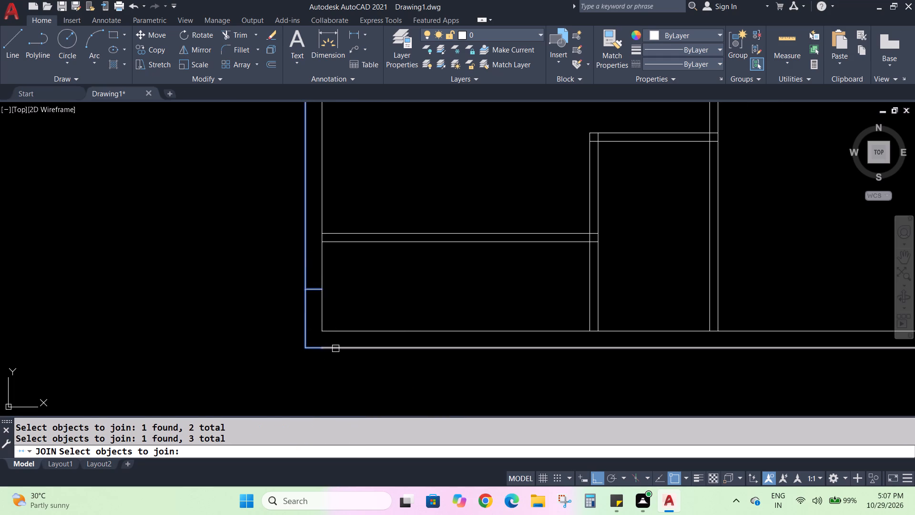
pyautogui.click(335, 349)
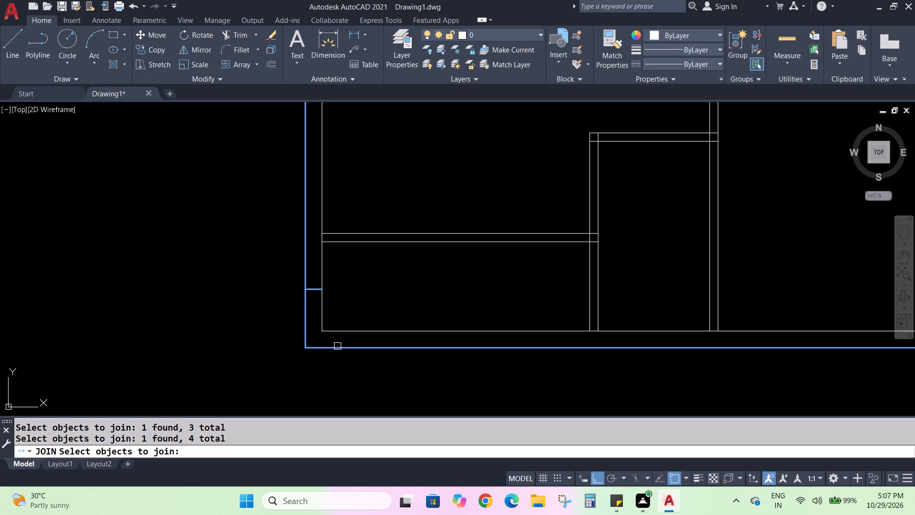
pyautogui.press('Return')
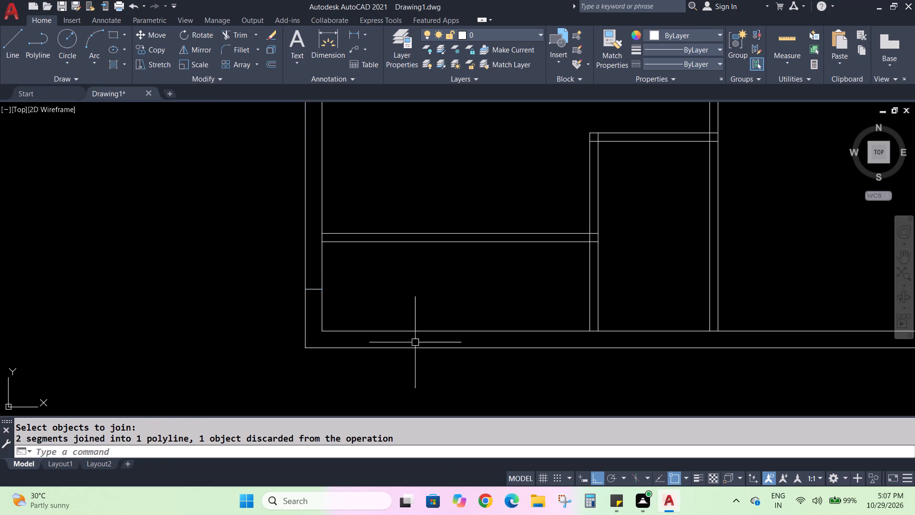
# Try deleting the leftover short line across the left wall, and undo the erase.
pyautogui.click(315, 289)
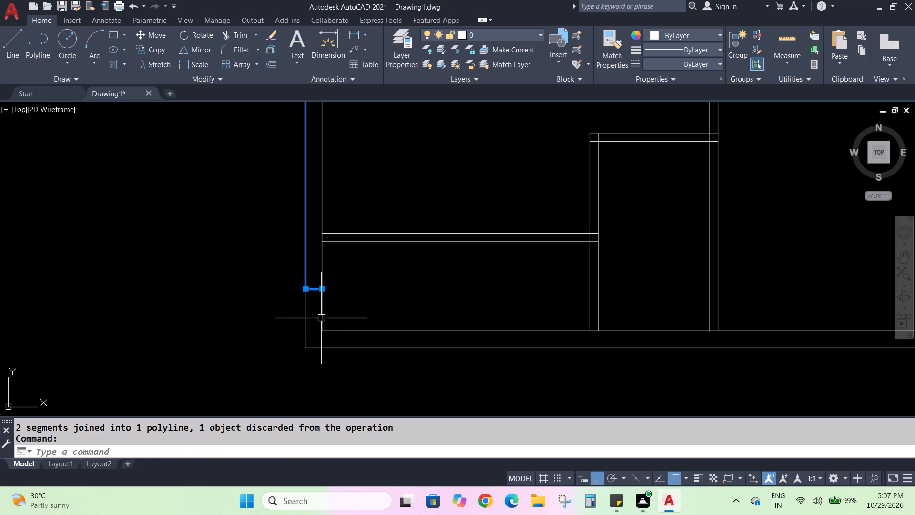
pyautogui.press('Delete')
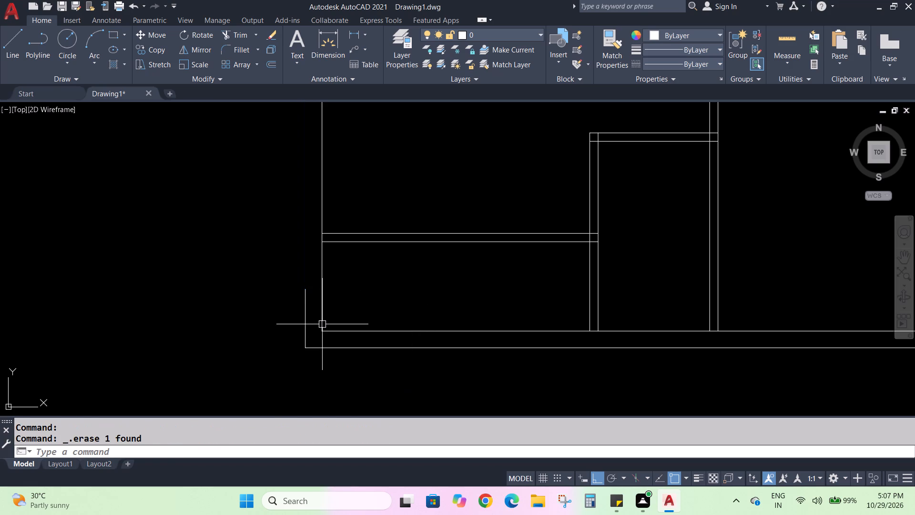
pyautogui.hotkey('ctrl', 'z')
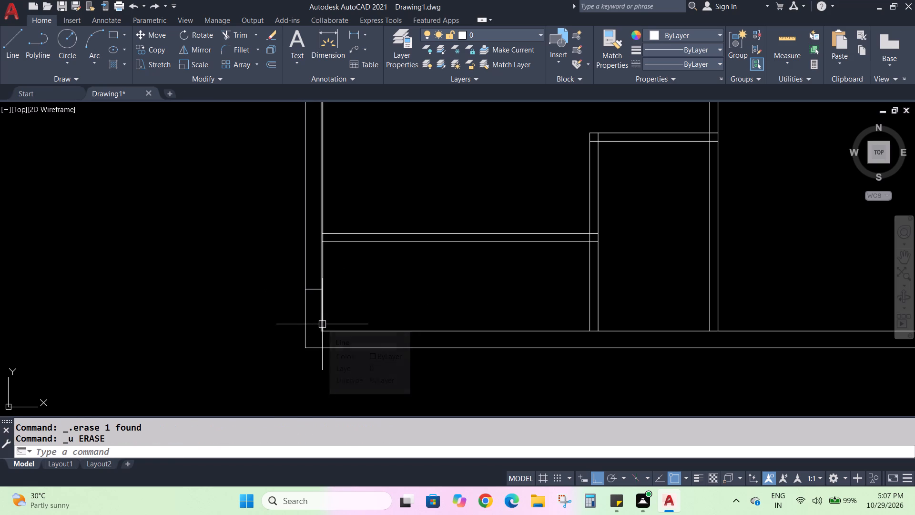
# Trim away the leftover short line crossing the left outer wall near the bottom corner.
pyautogui.write('TR')
pyautogui.press('Return')
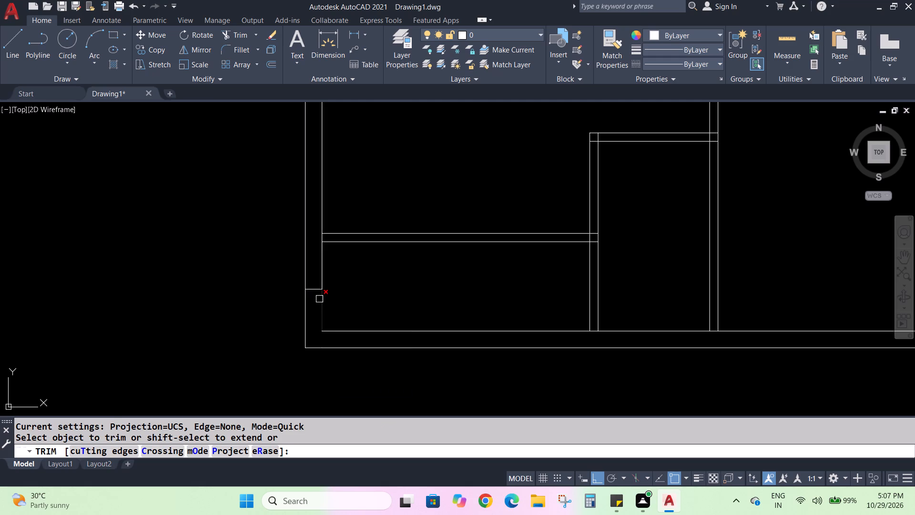
pyautogui.click(313, 290)
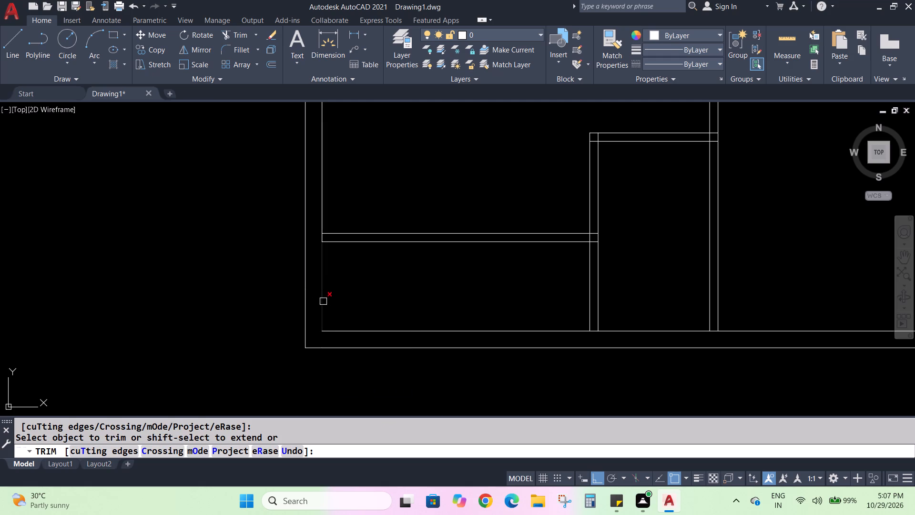
pyautogui.press('Escape')
# Join the left outer wall line with the lower-left corner polyline that continues along the bottom outer wall.
pyautogui.click(307, 299)
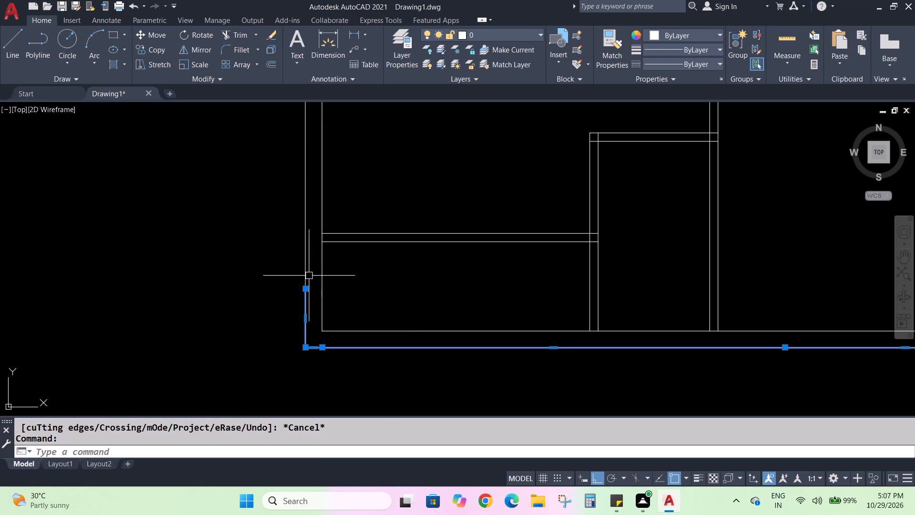
pyautogui.click(304, 270)
pyautogui.press('Escape')
pyautogui.press('Escape')
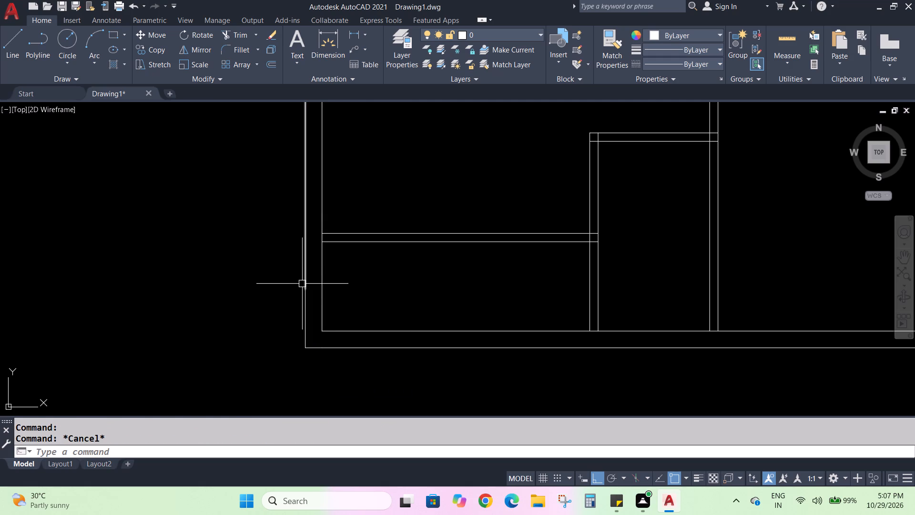
pyautogui.press('j')
pyautogui.press('Return')
pyautogui.click(302, 257)
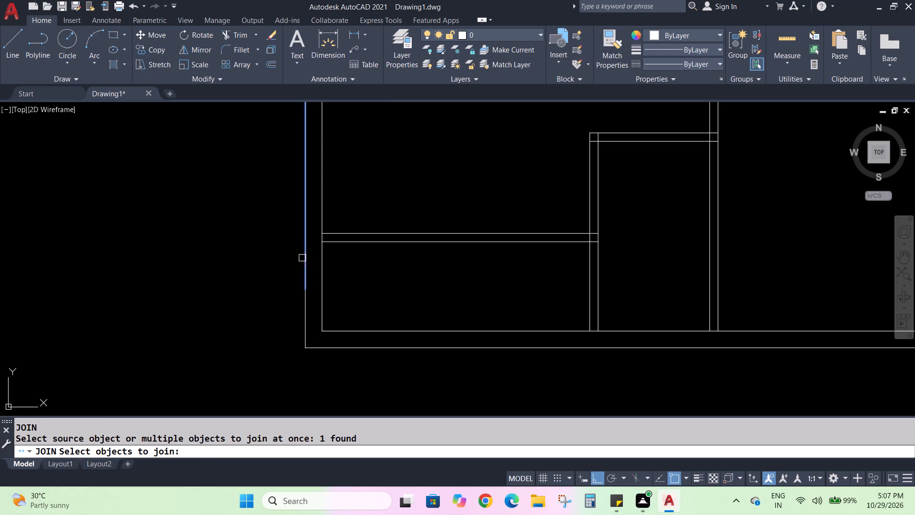
pyautogui.click(301, 321)
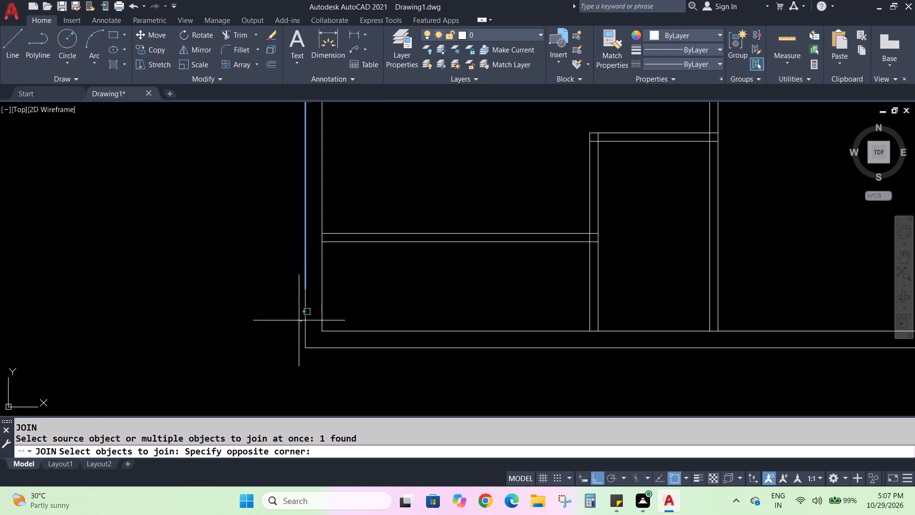
pyautogui.click(298, 321)
pyautogui.click(305, 320)
pyautogui.press('Return')
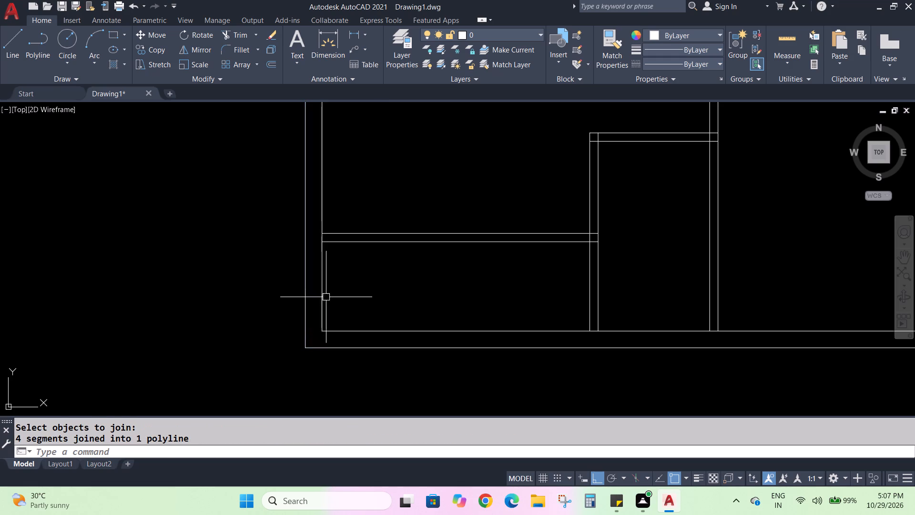
# Draw lines from the right outer wall's lower corner straight down and across to the bottom outer wall line's right end.
pyautogui.scroll(-1, 332, 291)
pyautogui.moveTo(732, 333); pyautogui.dragTo(589, 354, button='middle')
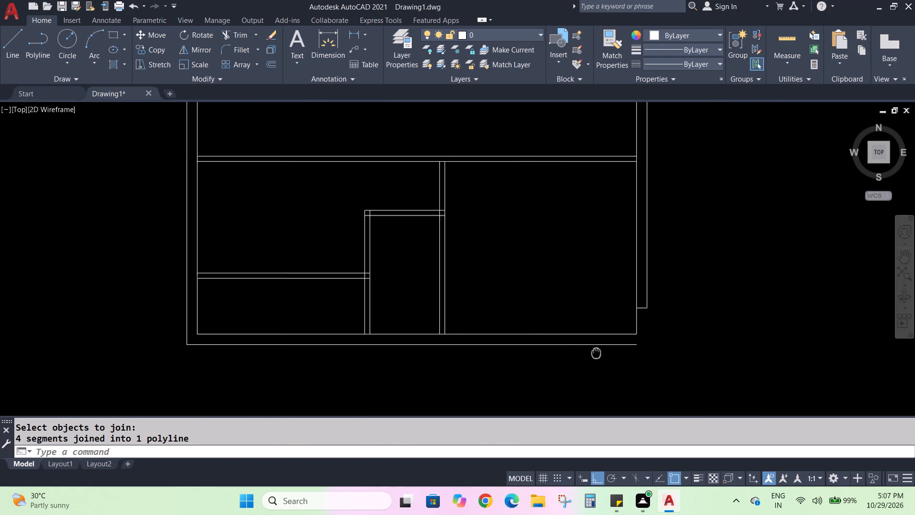
pyautogui.moveTo(589, 354); pyautogui.dragTo(437, 342, button='middle')
pyautogui.scroll(3, 496, 324)
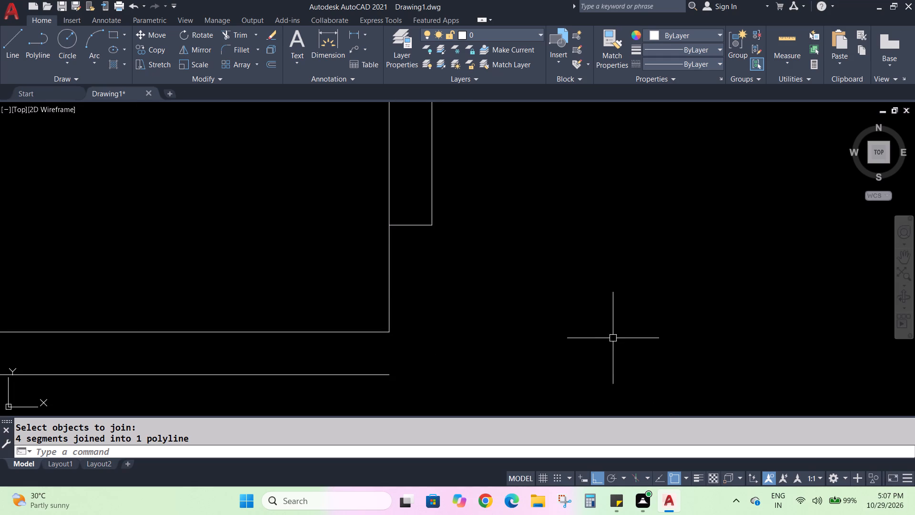
pyautogui.press('l')
pyautogui.press('Return')
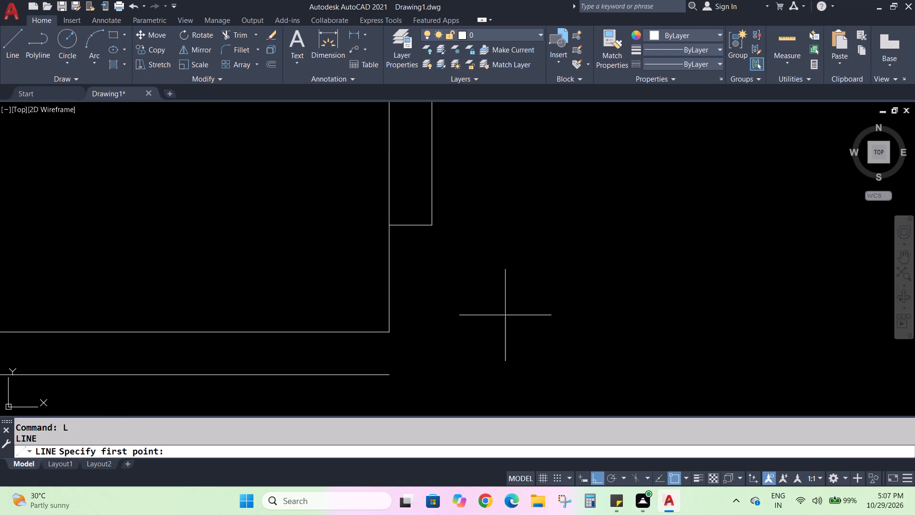
pyautogui.click(433, 222)
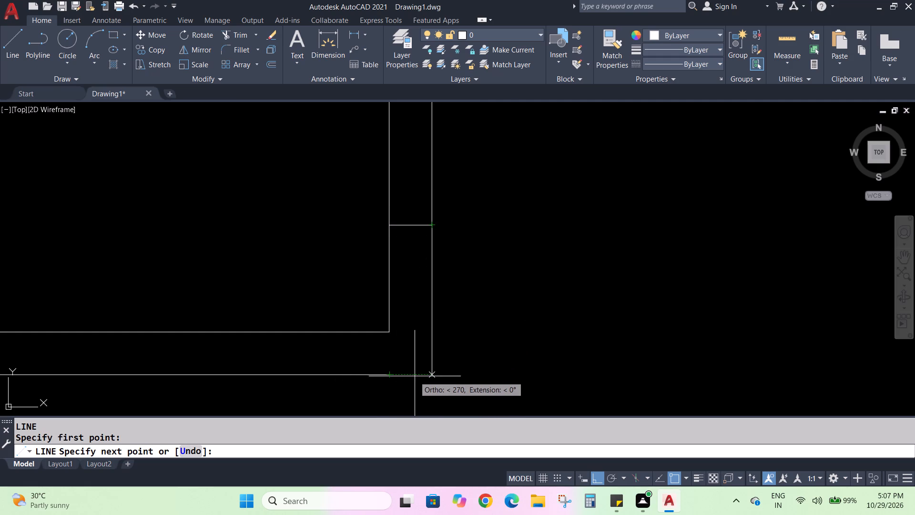
pyautogui.click(432, 374)
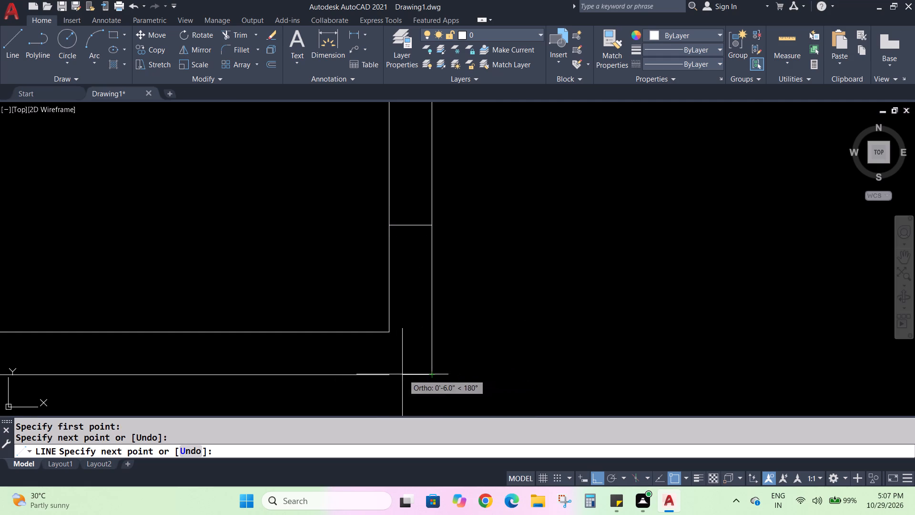
pyautogui.click(392, 376)
pyautogui.press('Escape')
pyautogui.press('Escape')
pyautogui.press('Escape')
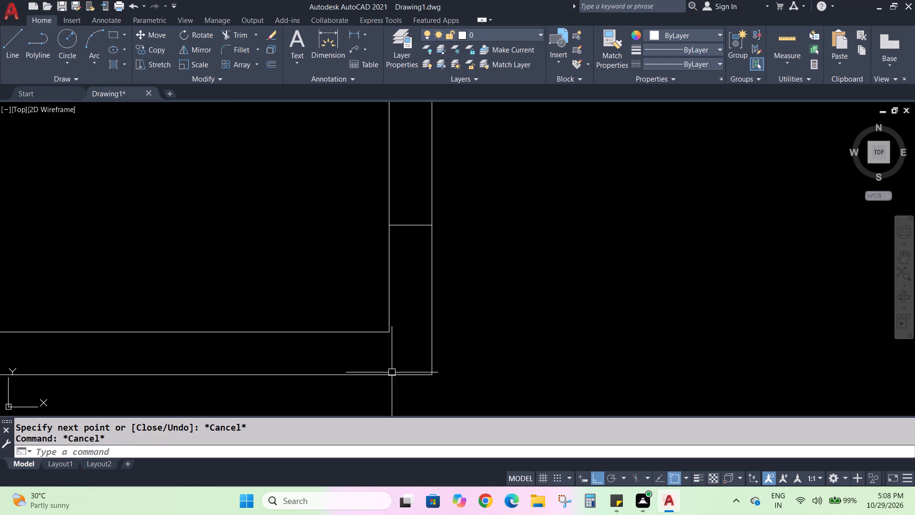
# Trim away the leftover short line crossing the right outer wall near the bottom corner.
pyautogui.write('TR')
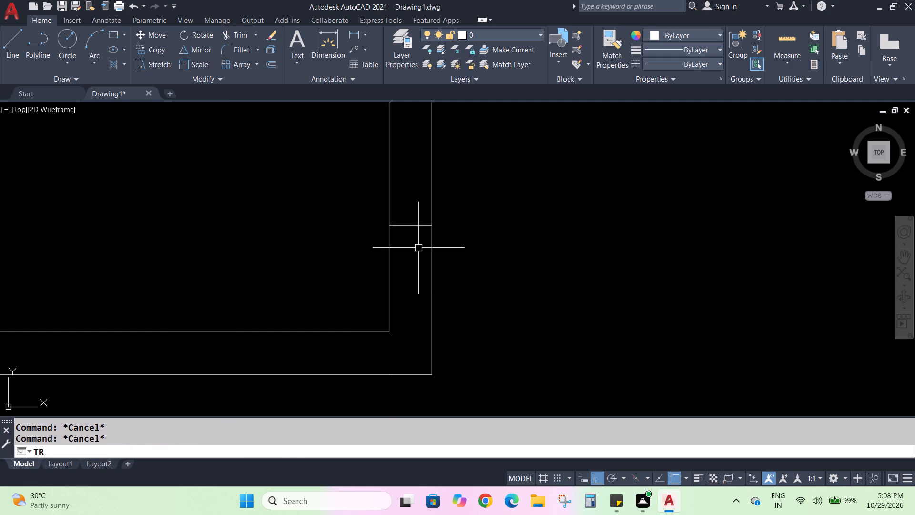
pyautogui.press('Return')
pyautogui.click(411, 227)
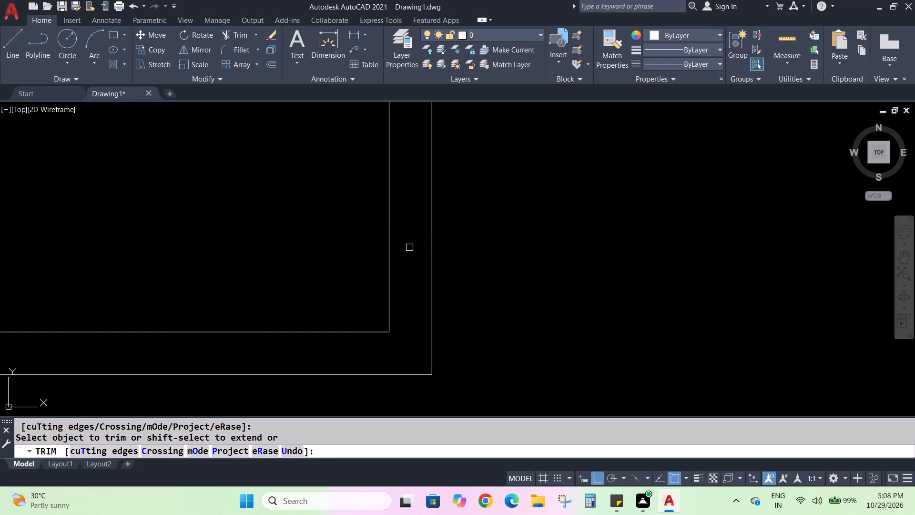
pyautogui.press('Escape')
pyautogui.press('Escape')
# Join the right outer wall line with the two new lines at the lower-right corner.
pyautogui.press('j')
pyautogui.press('Return')
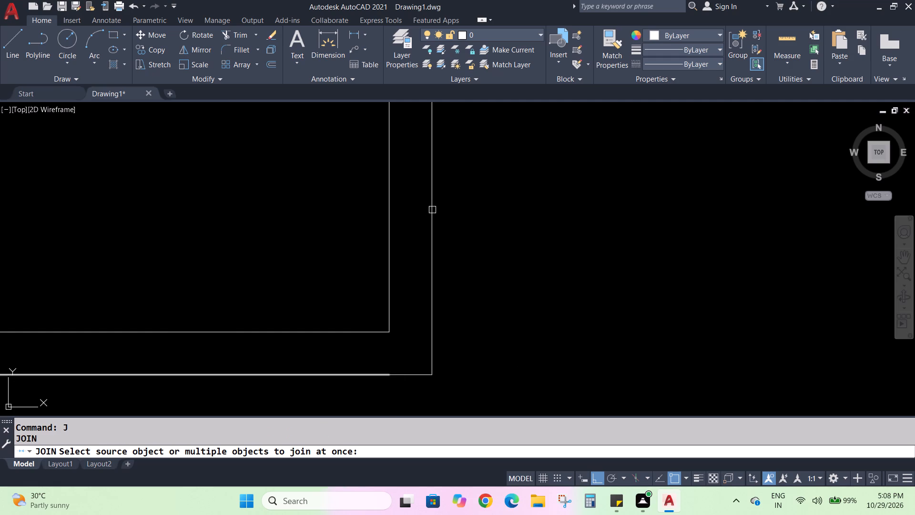
pyautogui.click(432, 210)
pyautogui.click(434, 267)
pyautogui.click(421, 373)
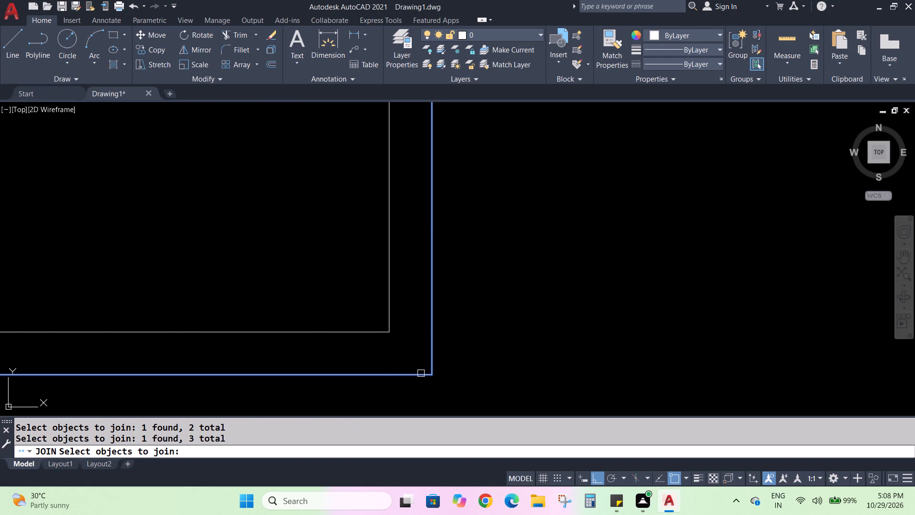
pyautogui.press('Return')
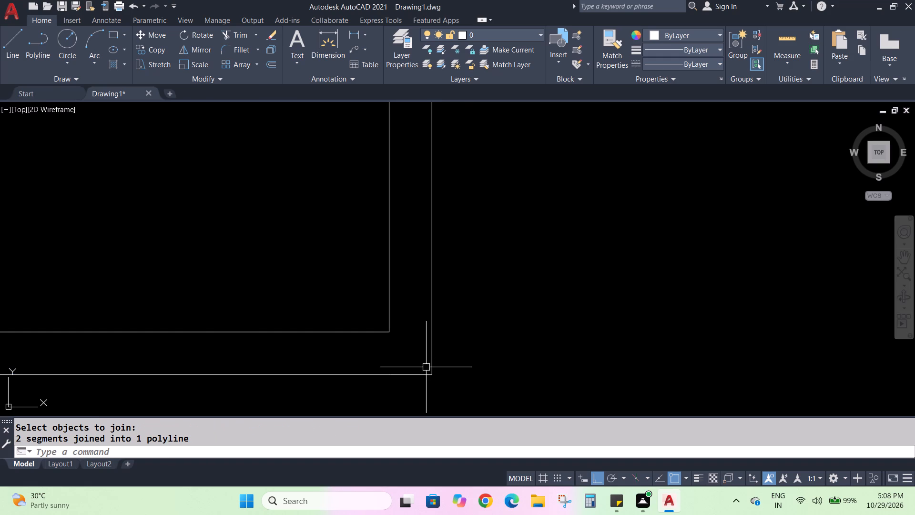
pyautogui.click(433, 358)
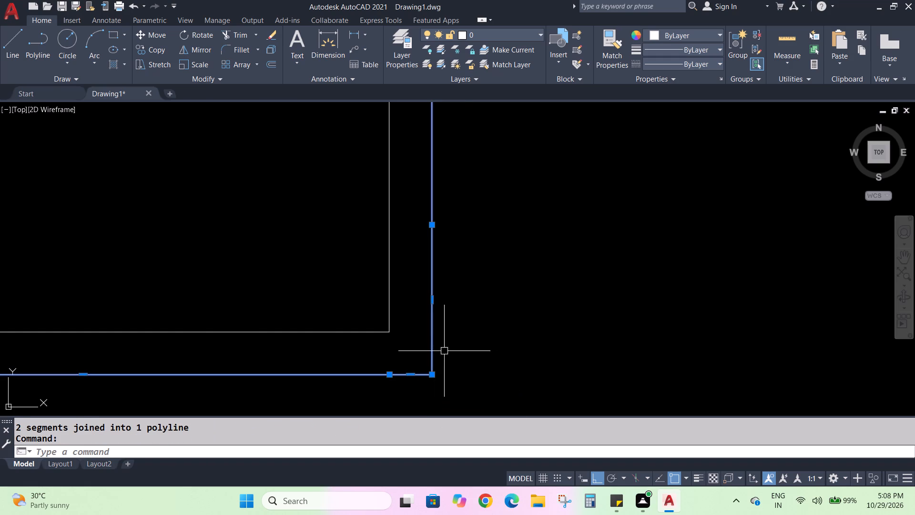
pyautogui.press('Escape')
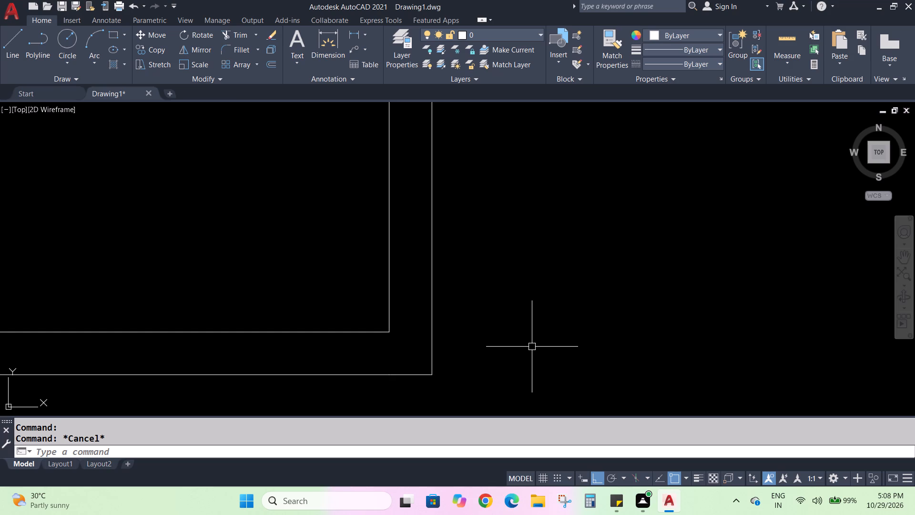
# Zoom to the drawing extents to review the whole floor plan.
pyautogui.press('z')
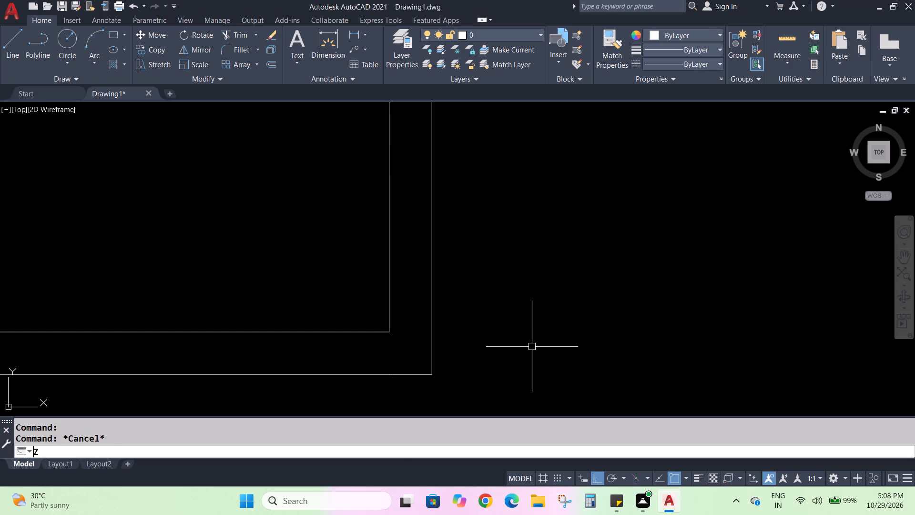
pyautogui.press('Return')
pyautogui.press('e')
pyautogui.press('Return')
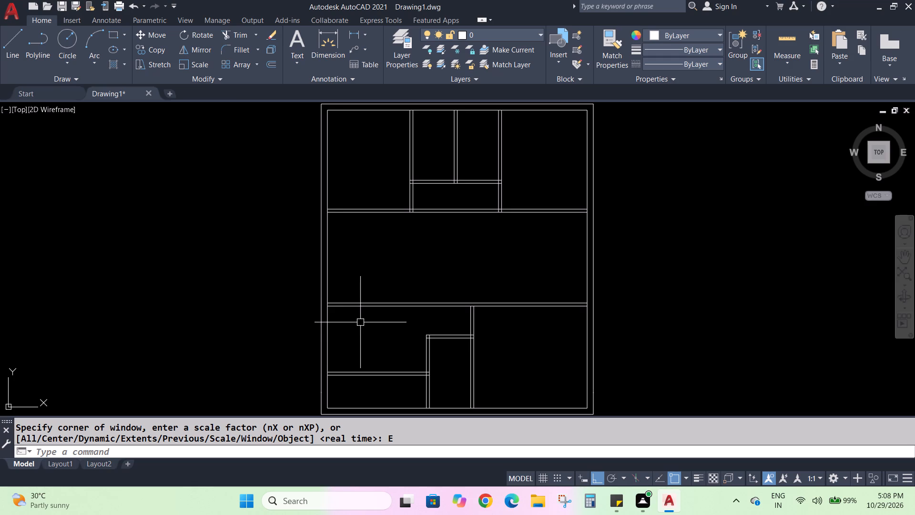
pyautogui.scroll(2, 278, 239)
pyautogui.scroll(-1, 279, 241)
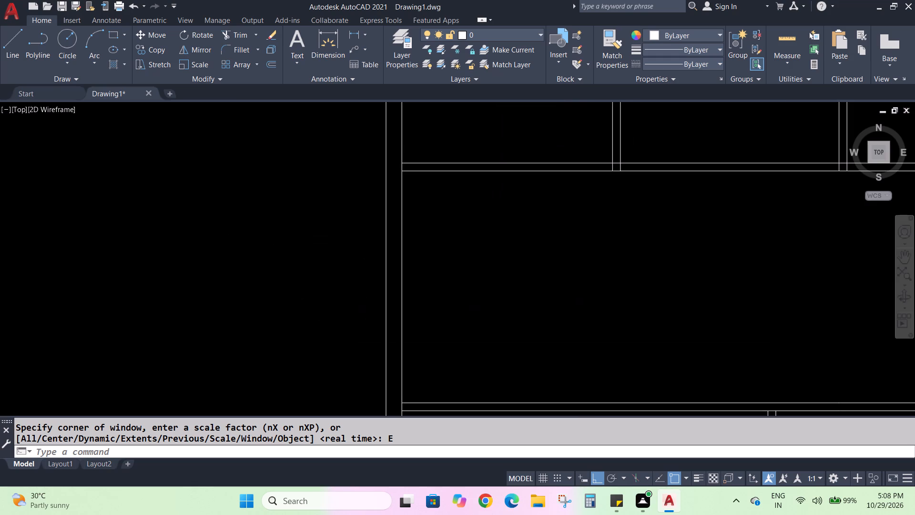
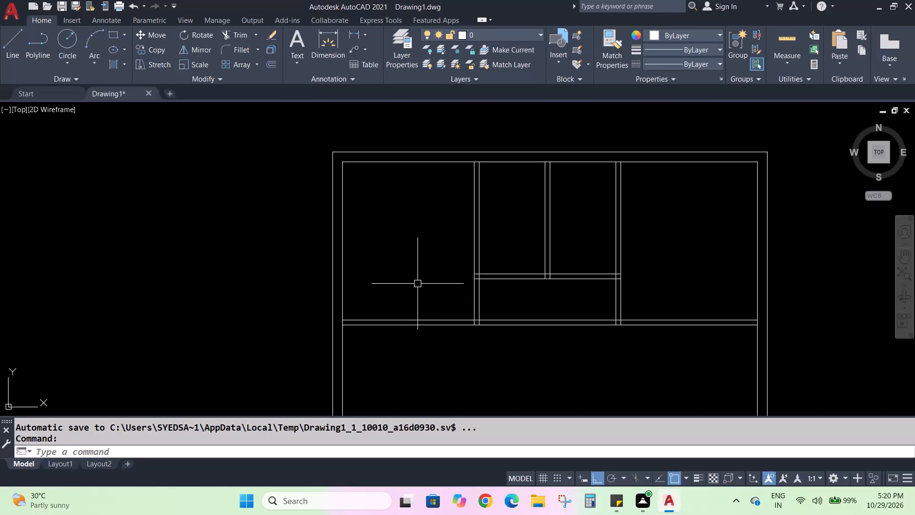
# Offset the left outer wall's inner line 2' inward, into the middle room.
pyautogui.scroll(1, 417, 284)
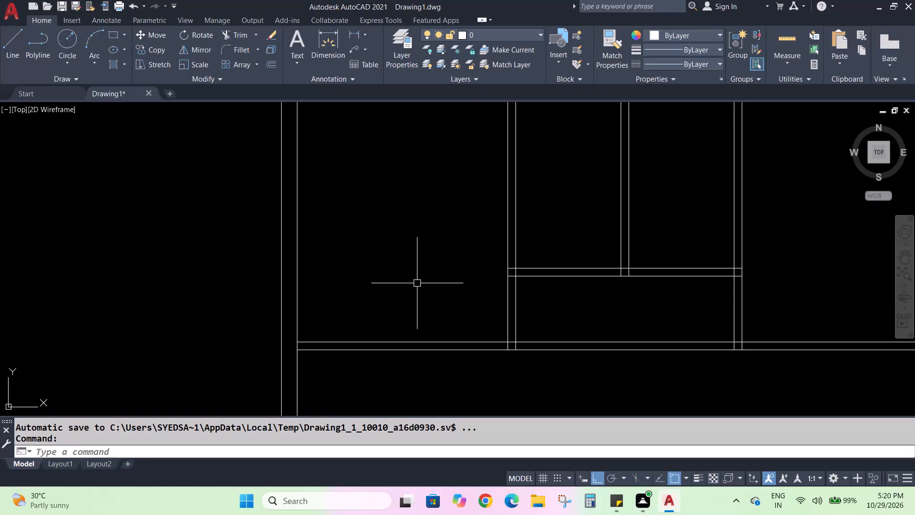
pyautogui.moveTo(417, 283); pyautogui.dragTo(494, 103, button='middle')
pyautogui.moveTo(474, 270); pyautogui.dragTo(484, 243, button='right')
pyautogui.moveTo(474, 270); pyautogui.dragTo(487, 240, button='middle')
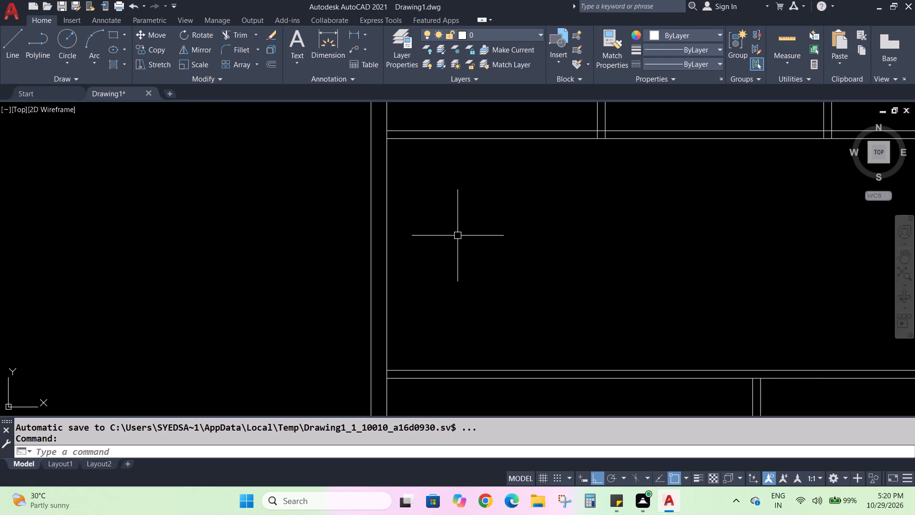
pyautogui.press('o')
pyautogui.press('Return')
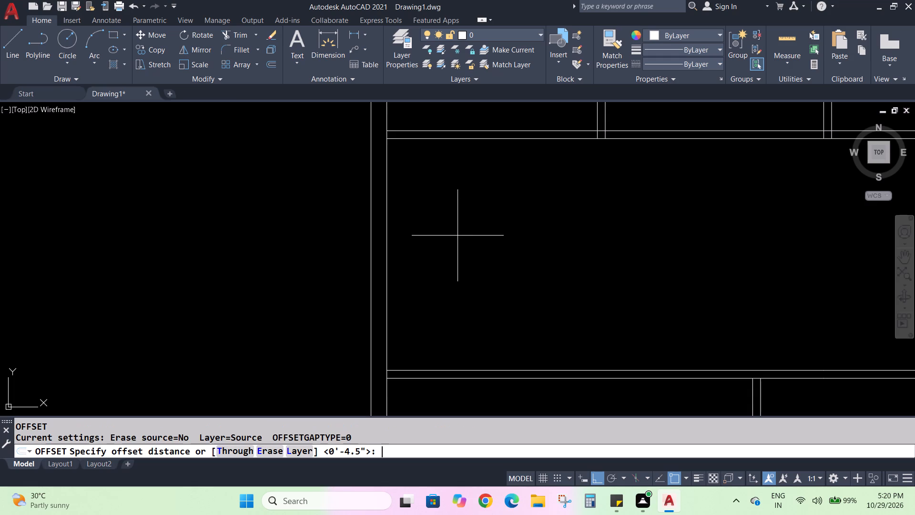
pyautogui.write('2;')
pyautogui.press('BackSpace')
pyautogui.press("'")
pyautogui.press('Return')
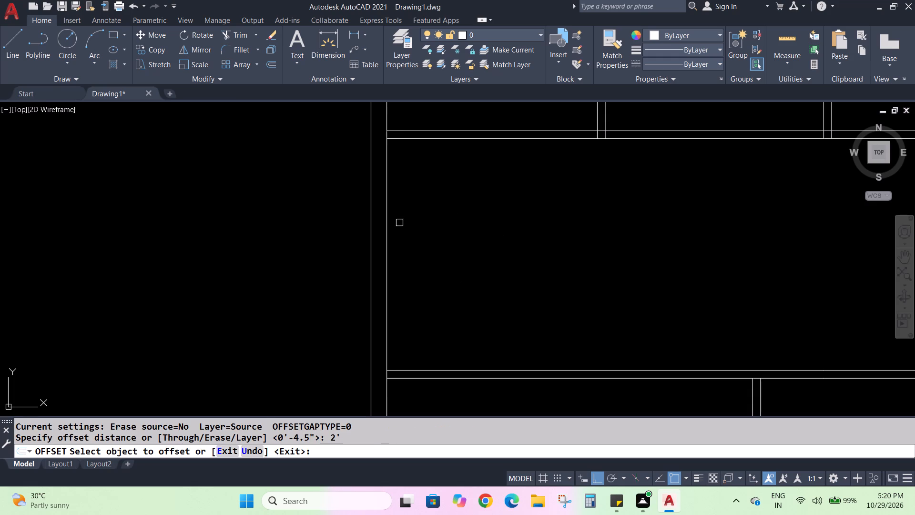
pyautogui.click(389, 221)
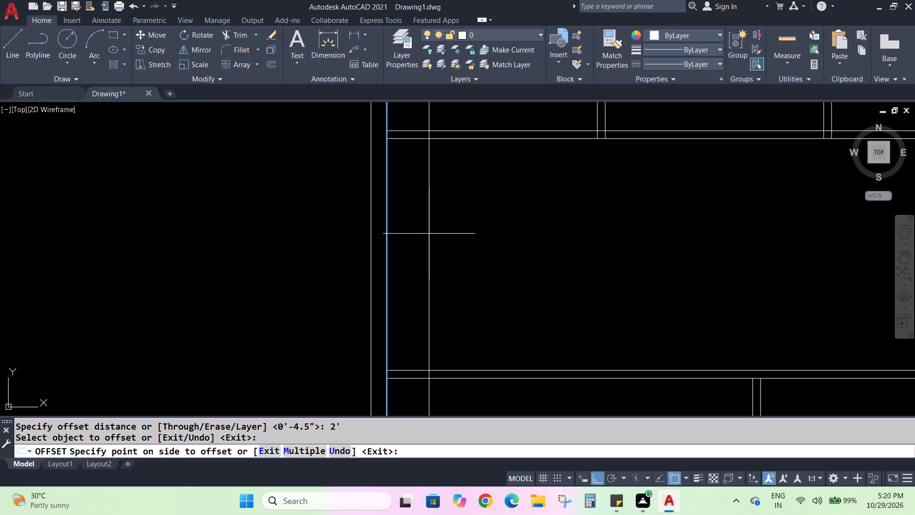
pyautogui.click(429, 234)
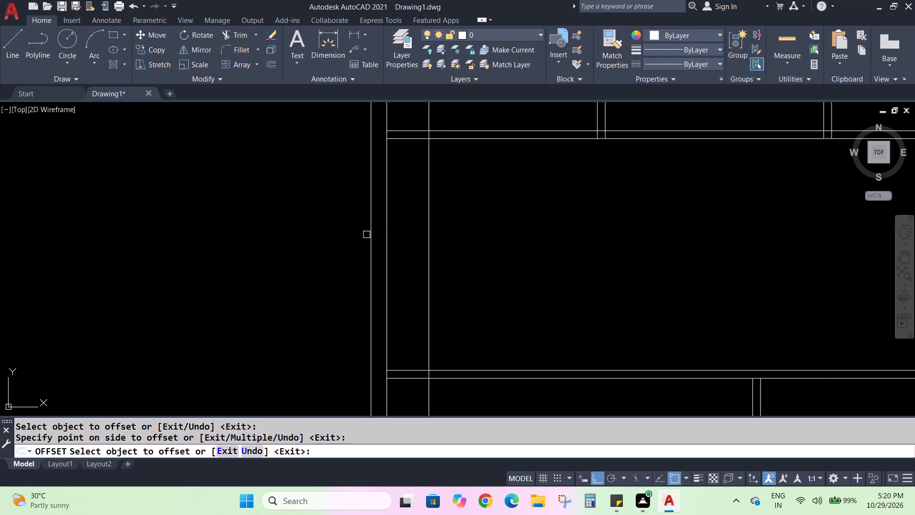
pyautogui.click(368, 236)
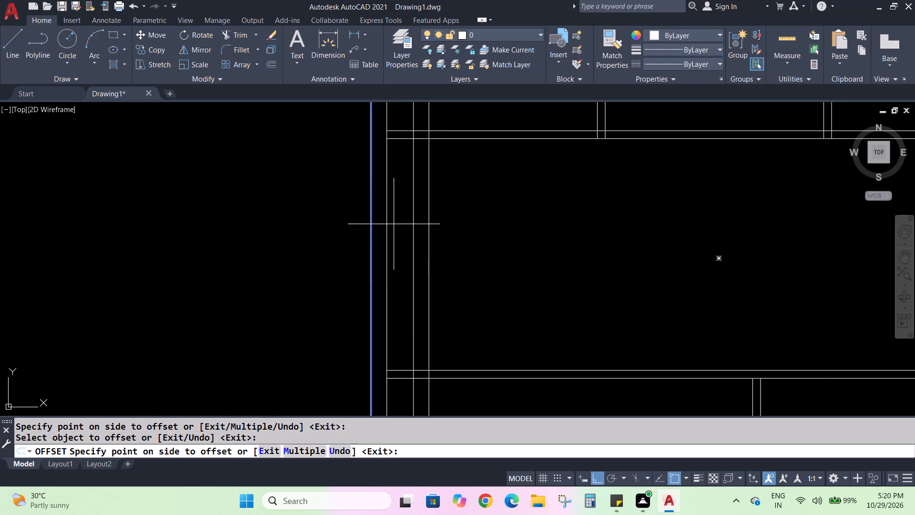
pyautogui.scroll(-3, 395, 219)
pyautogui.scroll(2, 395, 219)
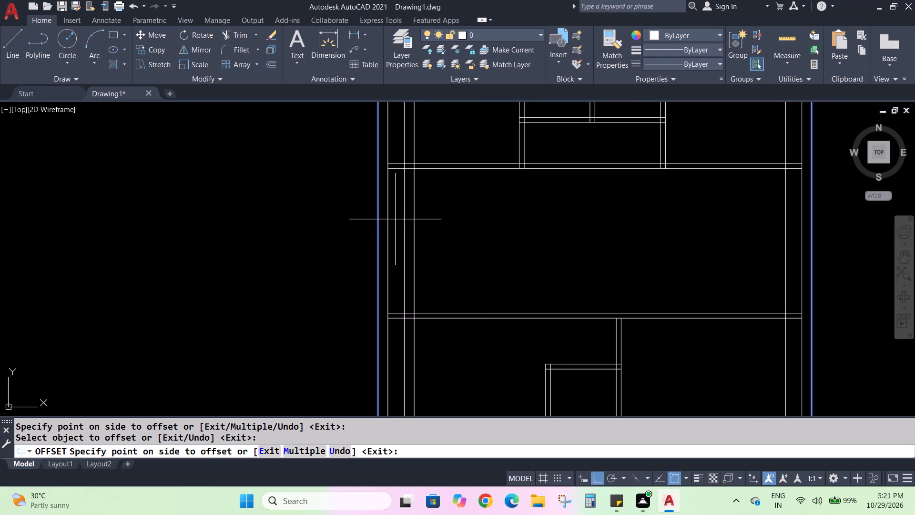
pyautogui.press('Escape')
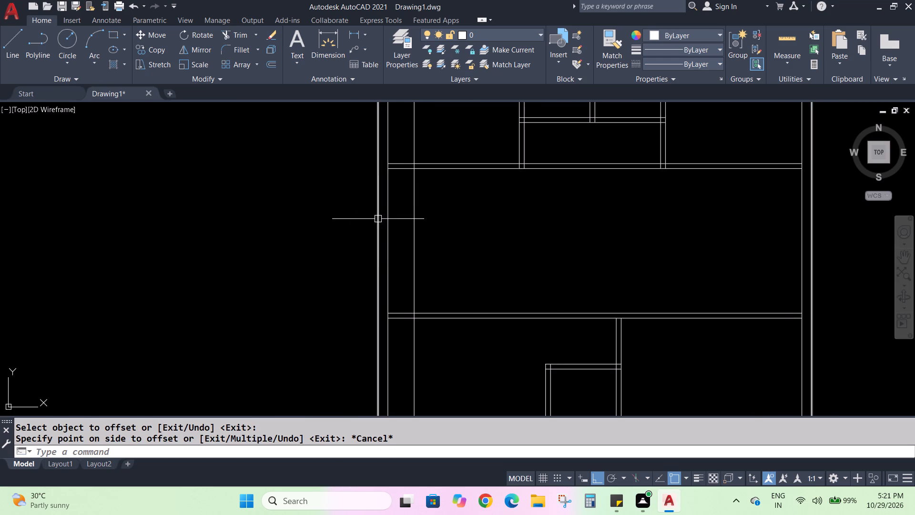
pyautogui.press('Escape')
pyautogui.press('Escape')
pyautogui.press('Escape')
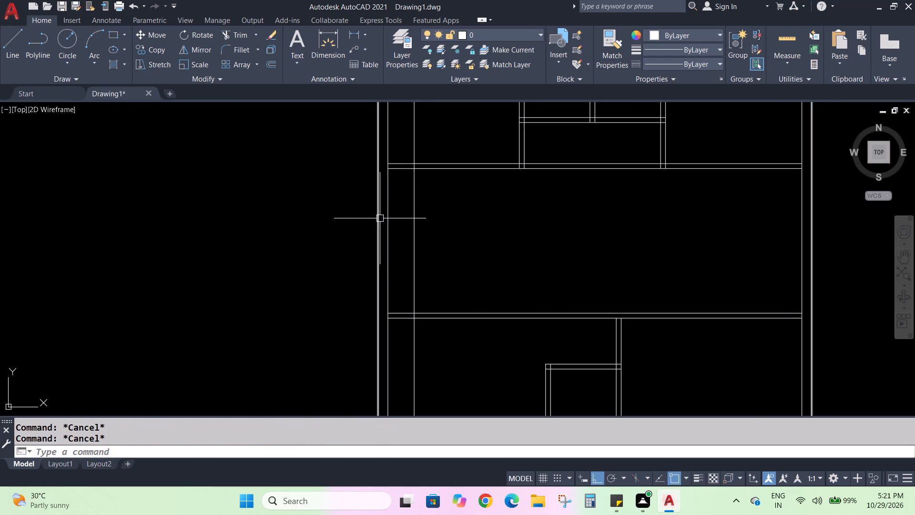
# Offset the new vertical line in the middle room 9" toward the left outer wall.
pyautogui.press('o')
pyautogui.press('Return')
pyautogui.press('9')
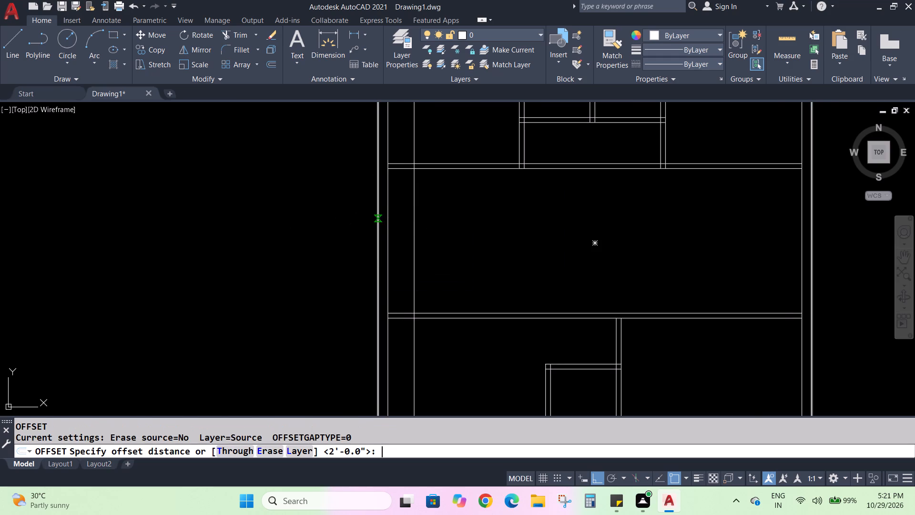
pyautogui.hotkey('shift', '"')
pyautogui.press('Return')
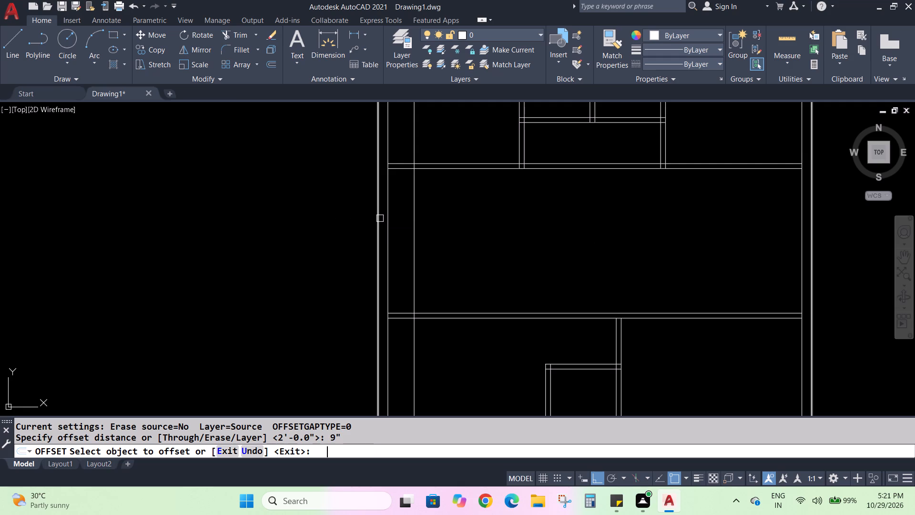
pyautogui.click(412, 226)
pyautogui.click(402, 228)
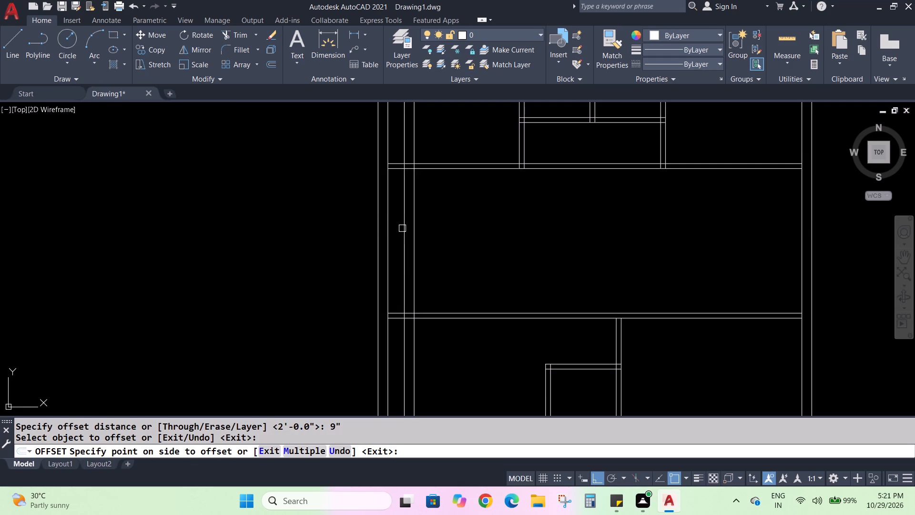
pyautogui.press('Escape')
pyautogui.press('Escape')
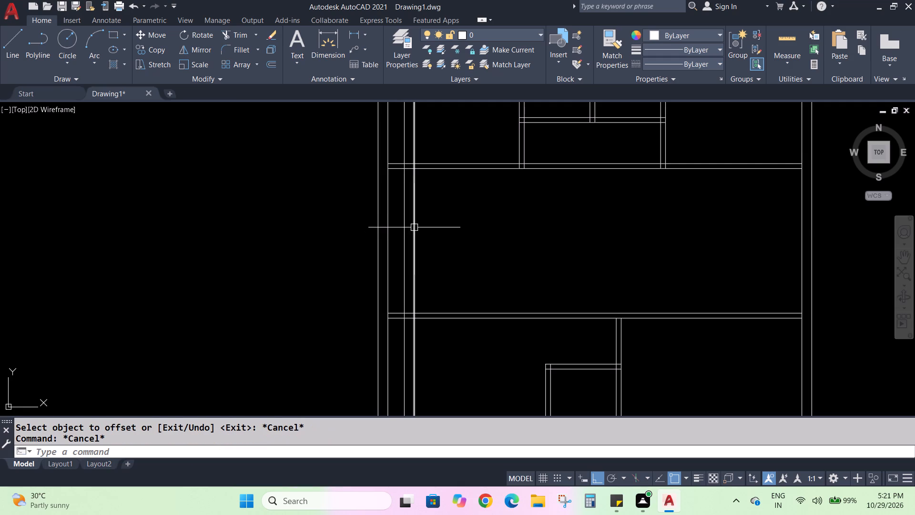
# Trim away the left outer wall's inner line between the middle room's two horizontal partitions.
pyautogui.write('TR')
pyautogui.press('Return')
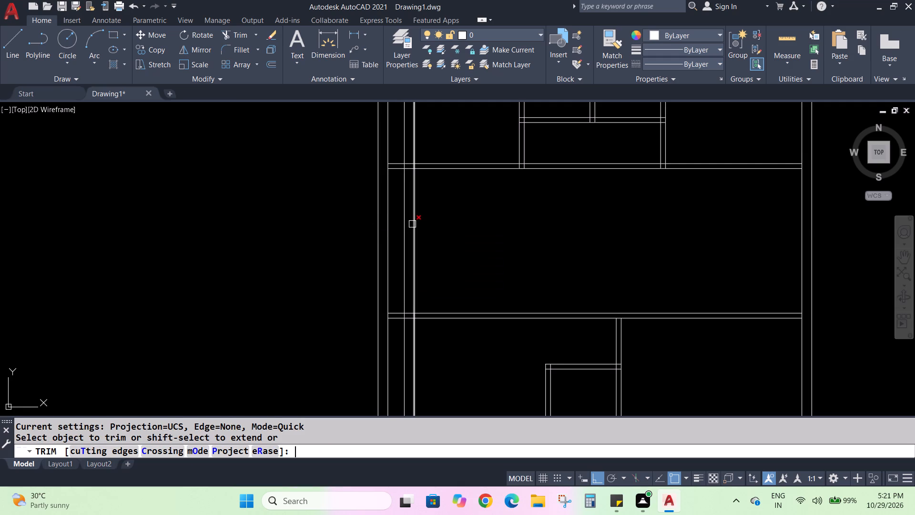
pyautogui.click(389, 225)
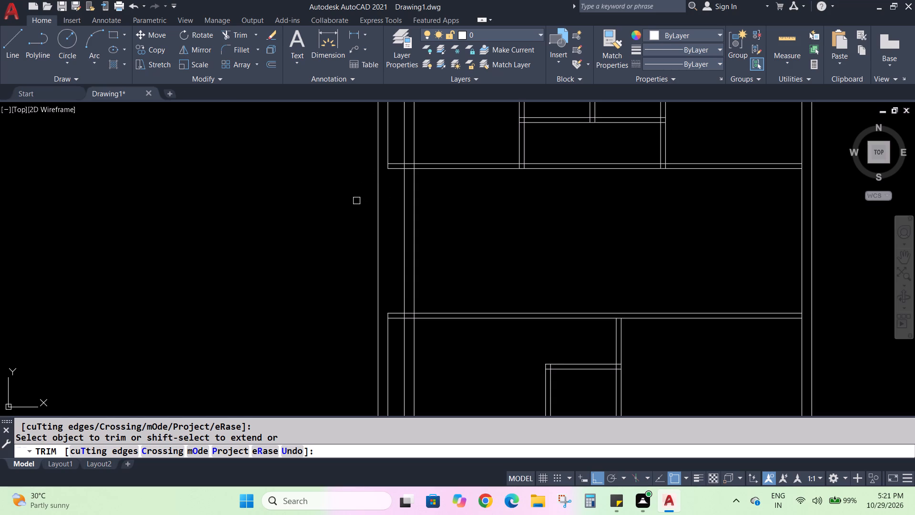
pyautogui.press('Escape')
pyautogui.press('Escape')
pyautogui.press('Escape')
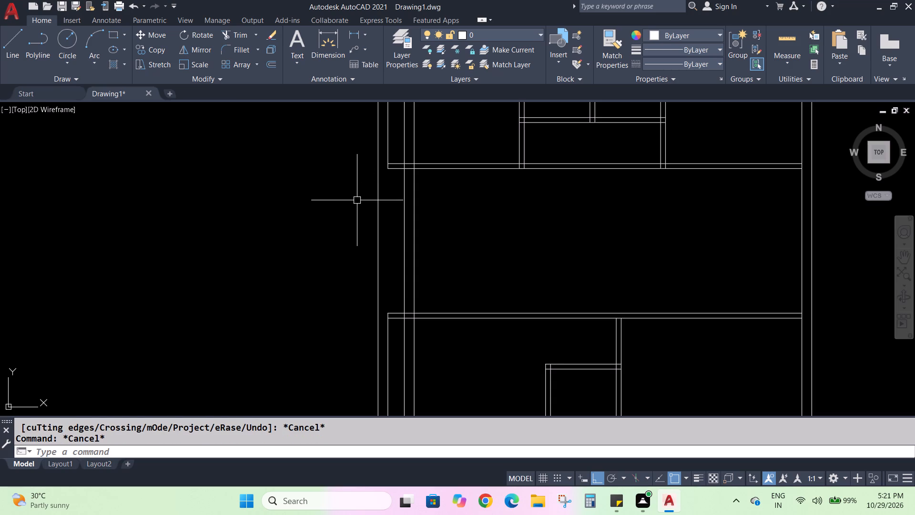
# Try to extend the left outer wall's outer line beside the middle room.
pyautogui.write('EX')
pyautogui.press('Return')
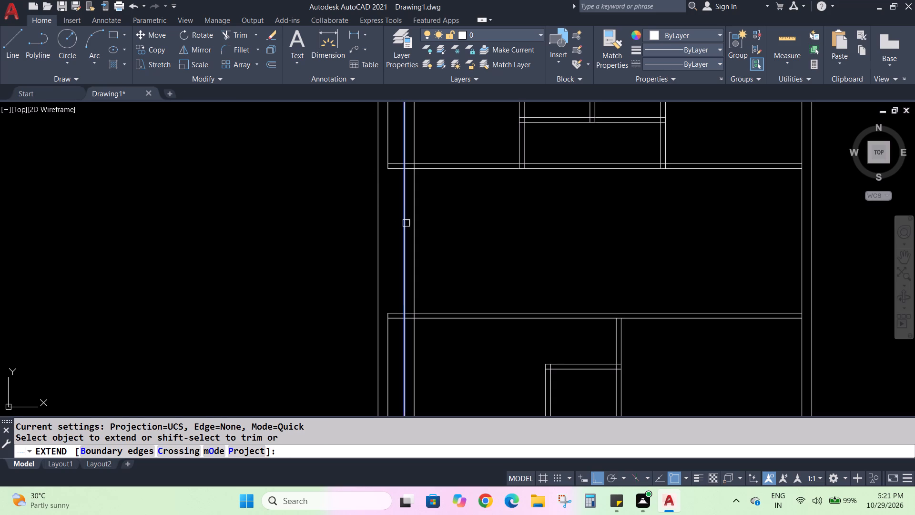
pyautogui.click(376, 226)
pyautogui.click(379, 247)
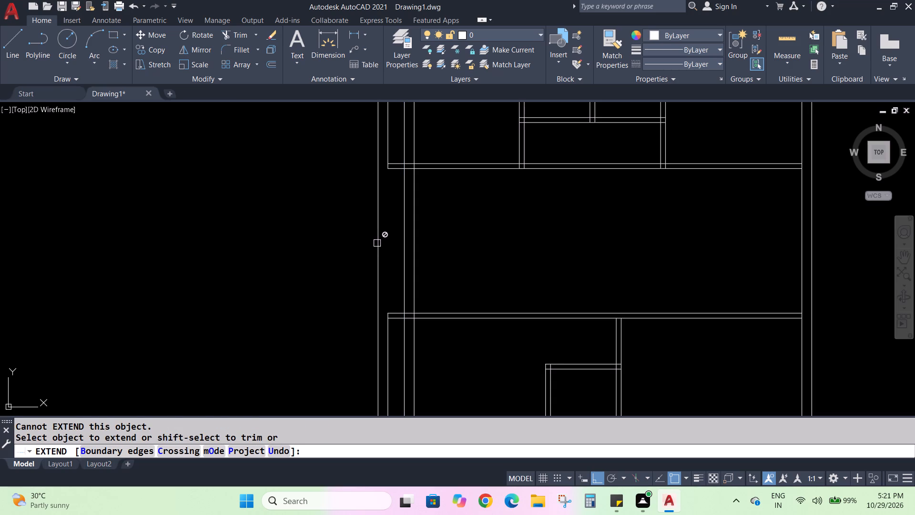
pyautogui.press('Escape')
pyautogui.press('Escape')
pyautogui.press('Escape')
# Explode the outer wall's outer outline into separate lines.
pyautogui.press('x')
pyautogui.press('Return')
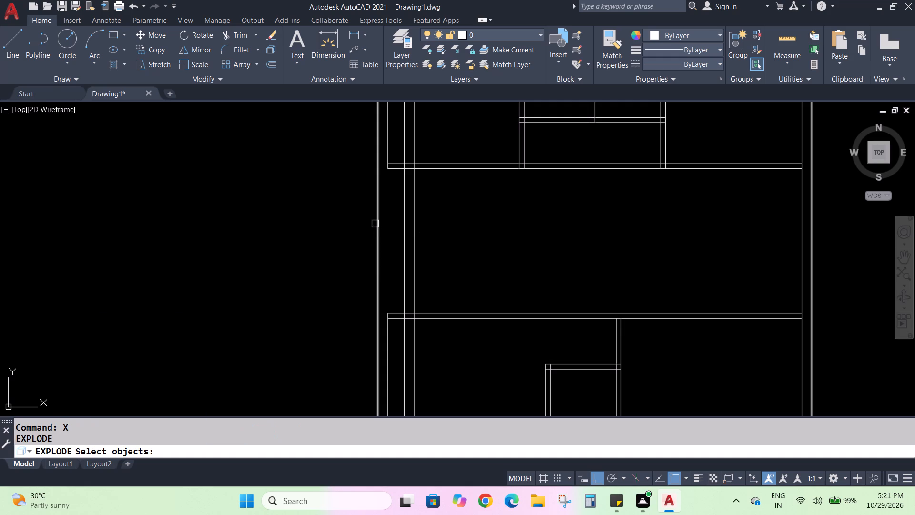
pyautogui.click(377, 224)
pyautogui.press('Return')
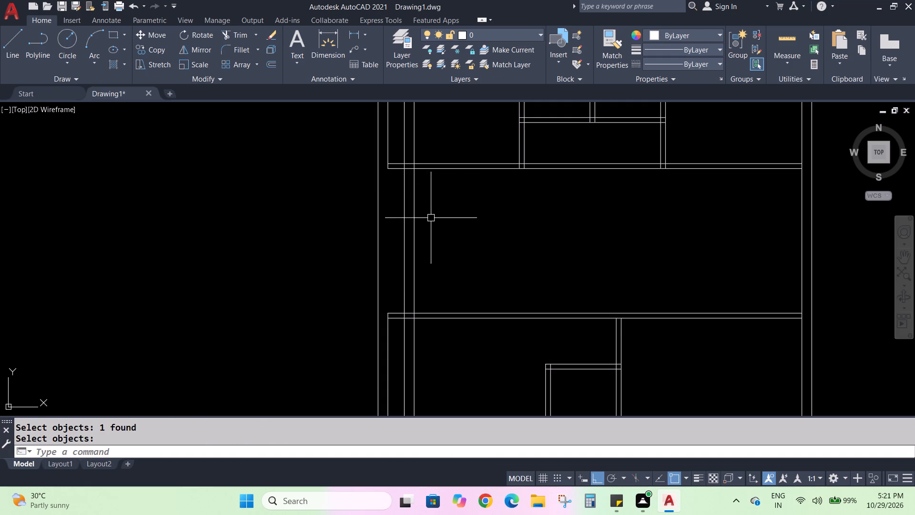
# Trim the two new vertical lines above the upper partition and below the lower partition, keeping them only across the middle room.
pyautogui.write('TR')
pyautogui.press('Return')
pyautogui.moveTo(401, 122); pyautogui.dragTo(425, 125)
pyautogui.click(414, 129)
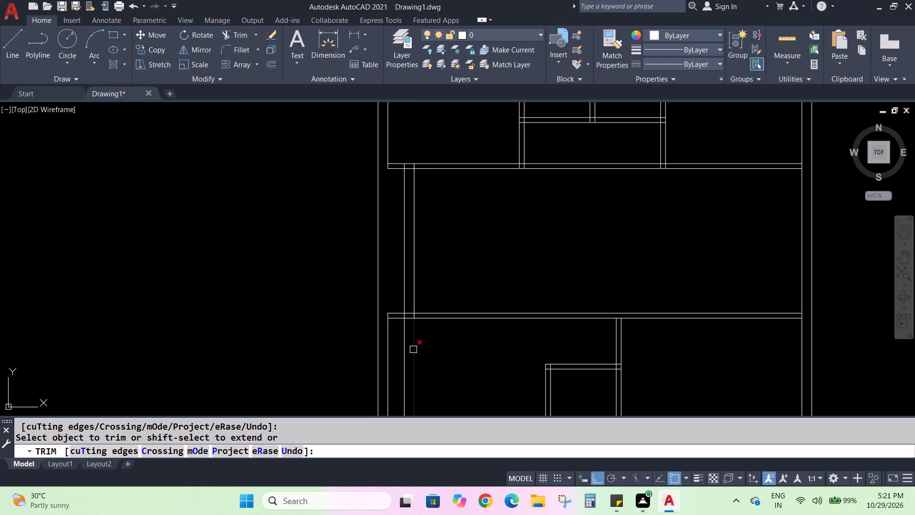
pyautogui.click(413, 350)
pyautogui.click(402, 347)
pyautogui.press('Escape')
pyautogui.press('Escape')
pyautogui.press('Escape')
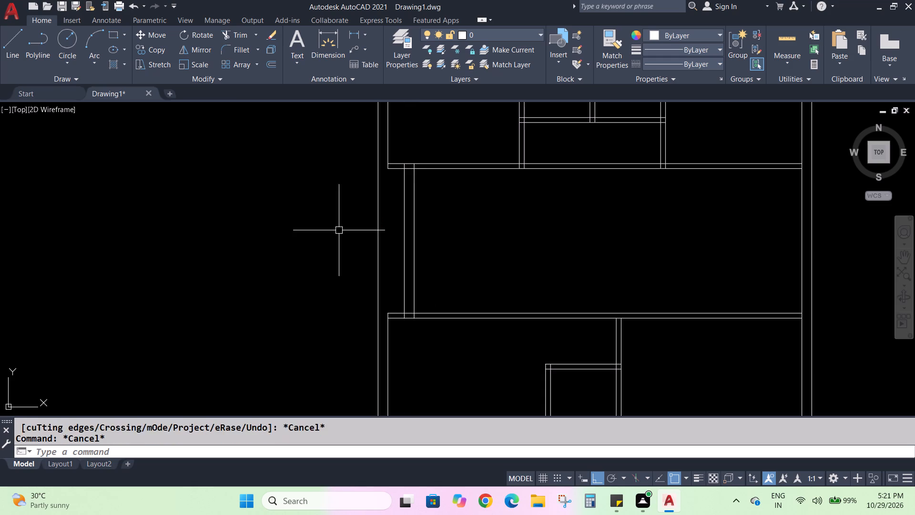
pyautogui.press('Escape')
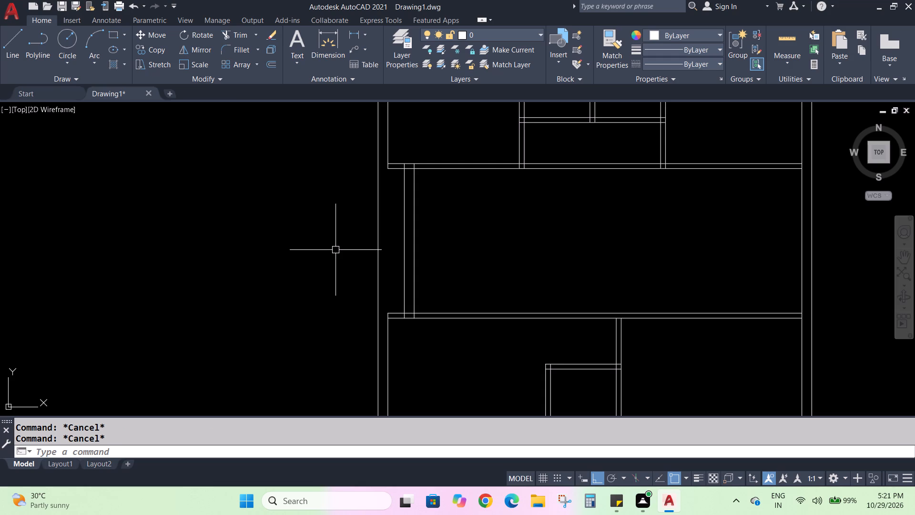
pyautogui.press('Escape')
# Offset the recessed wall's outer line 5' outward, beyond the left outer wall.
pyautogui.press('o')
pyautogui.press('Return')
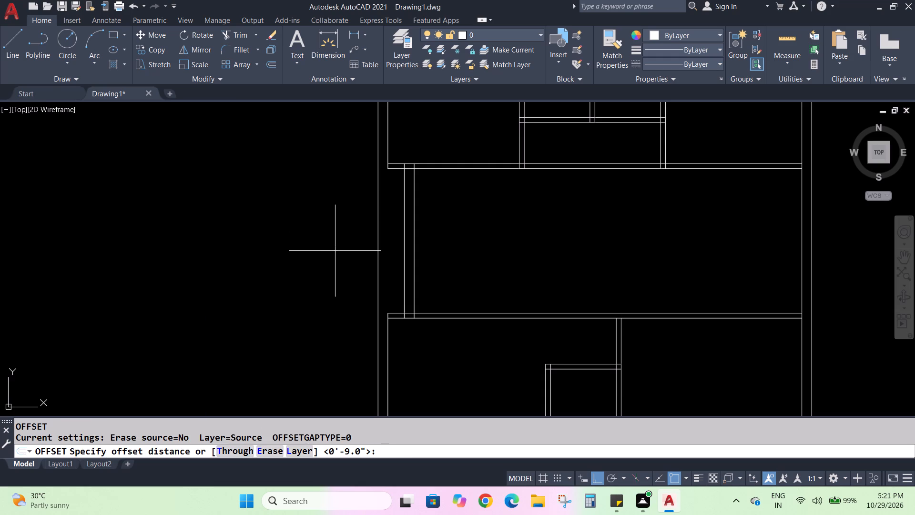
pyautogui.press('3')
pyautogui.press('BackSpace')
pyautogui.press('BackSpace')
pyautogui.press('5')
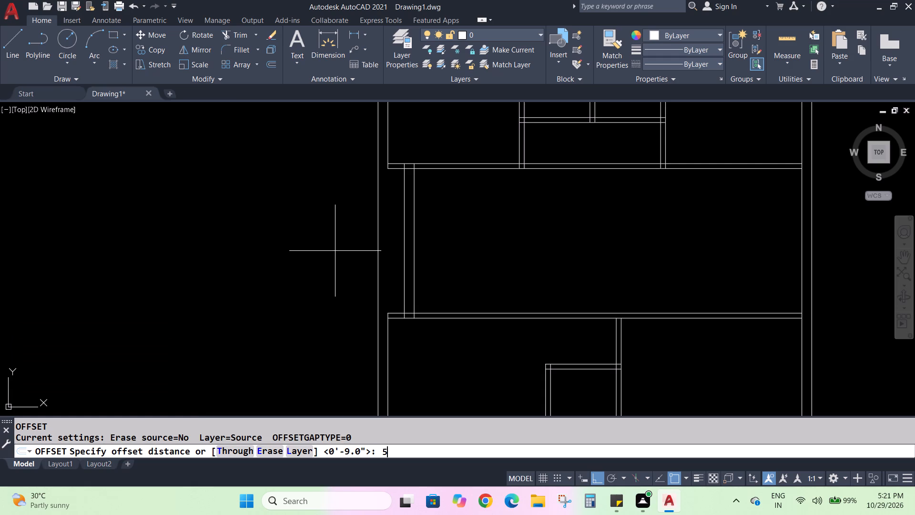
pyautogui.press("'")
pyautogui.press('Return')
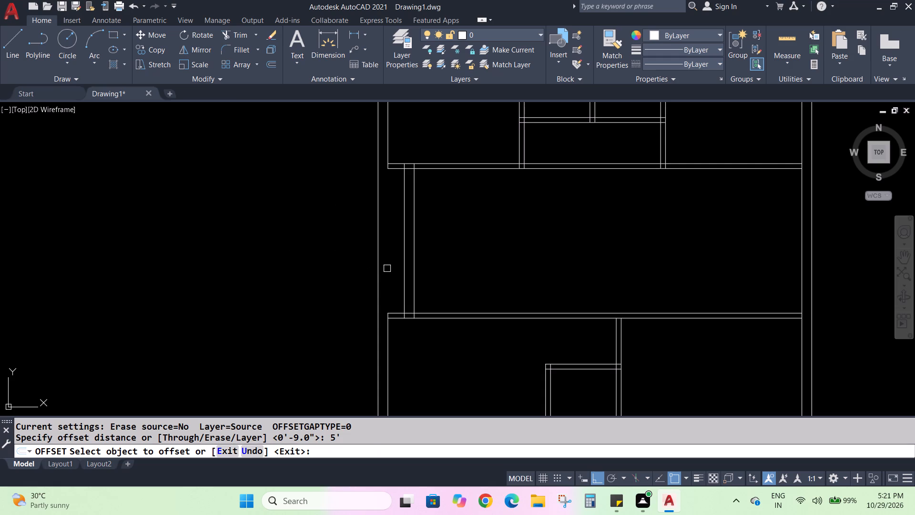
pyautogui.click(404, 266)
pyautogui.click(355, 266)
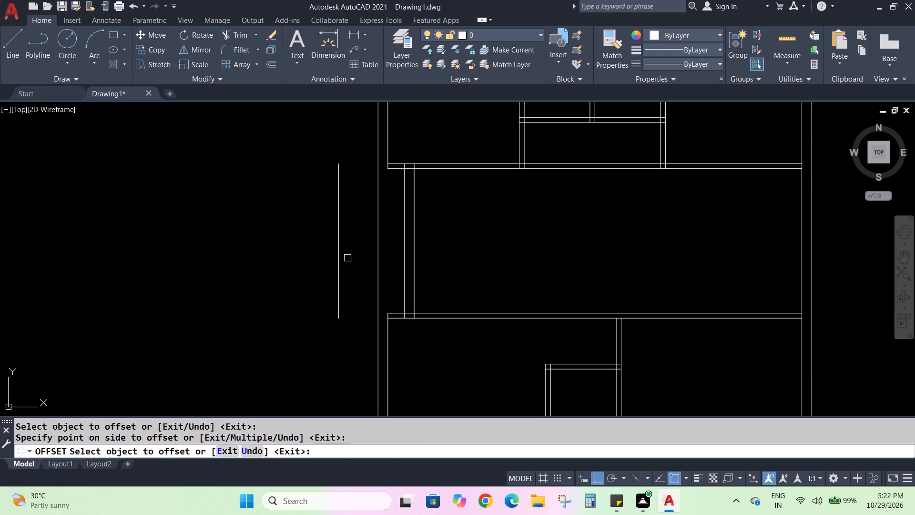
pyautogui.press('Escape')
pyautogui.press('Escape')
# Offset the projection's outermost vertical line 3" outward, away from the middle room.
pyautogui.press('o')
pyautogui.press('Return')
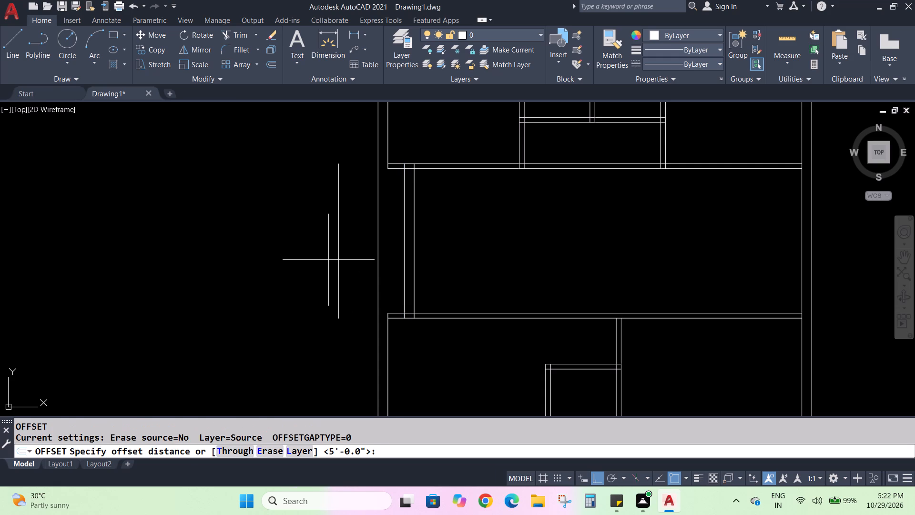
pyautogui.press('3')
pyautogui.hotkey('shift', '"')
pyautogui.press('Return')
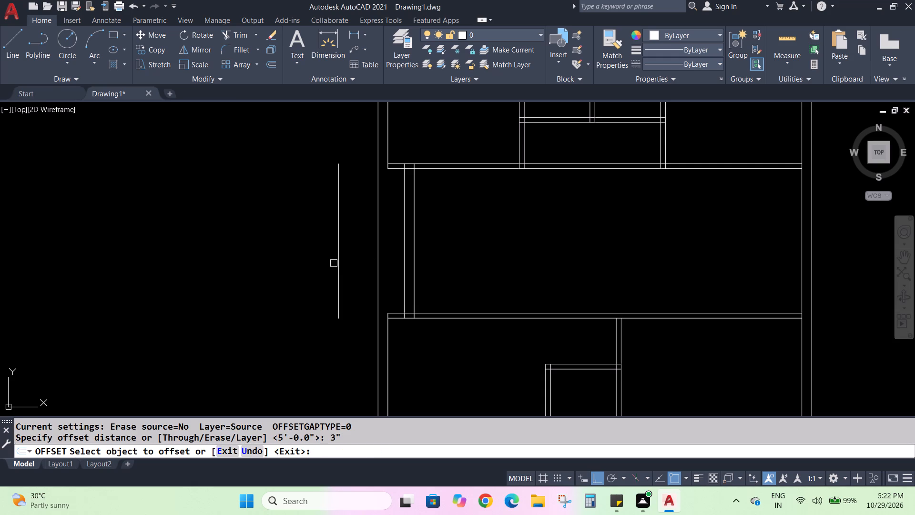
pyautogui.click(339, 270)
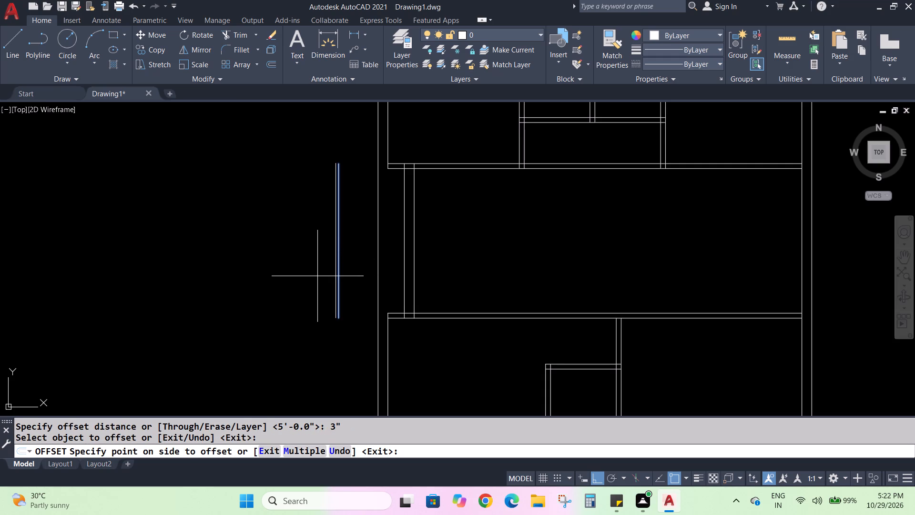
pyautogui.click(299, 269)
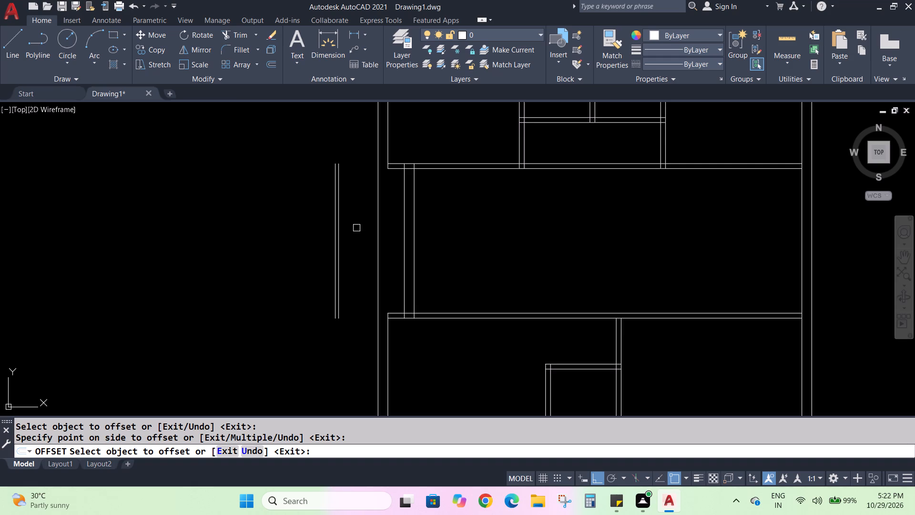
pyautogui.press('Escape')
pyautogui.press('Escape')
pyautogui.press('Escape')
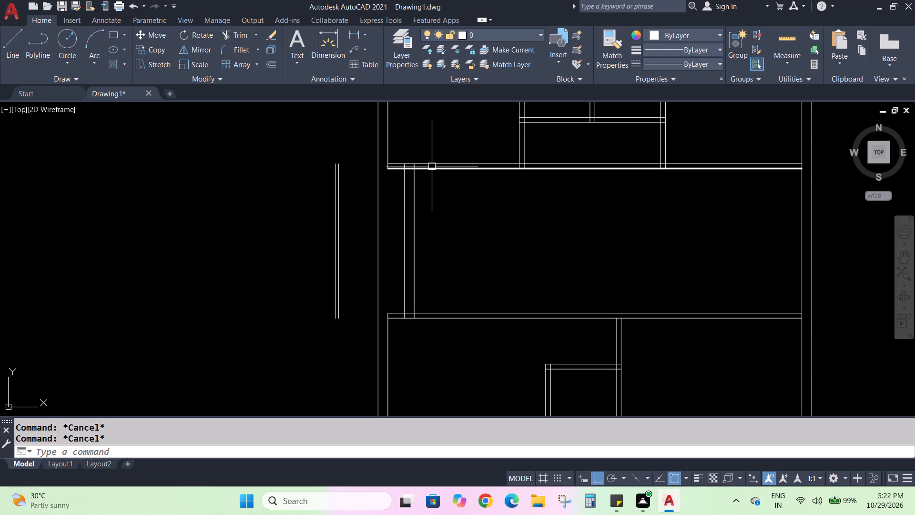
pyautogui.press('Escape')
pyautogui.press('Escape')
# Extend the upper partition's top line and the lower partition's bottom line out to the projection's inner vertical line.
pyautogui.write('EX')
pyautogui.press('Return')
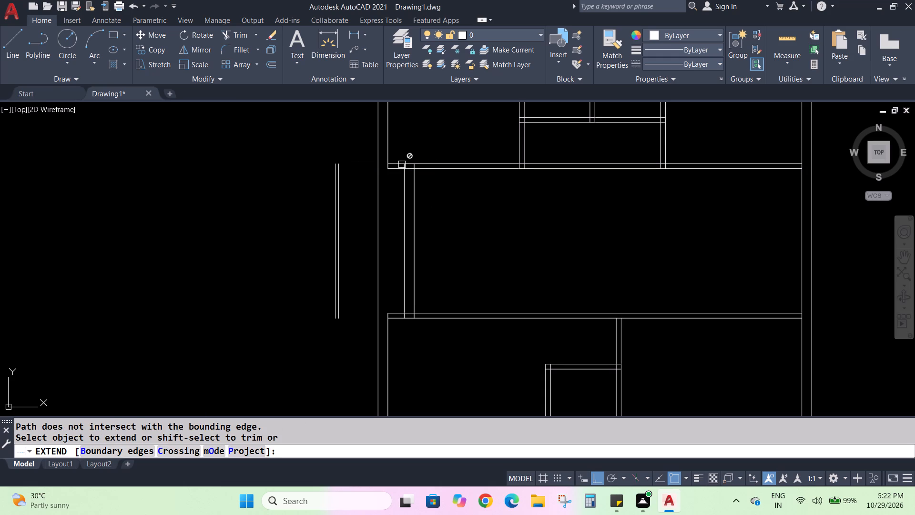
pyautogui.click(395, 163)
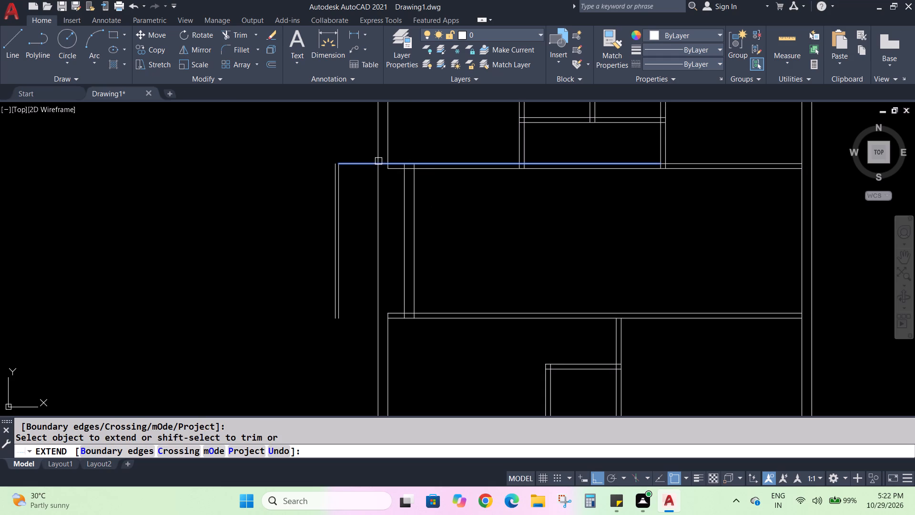
pyautogui.click(378, 161)
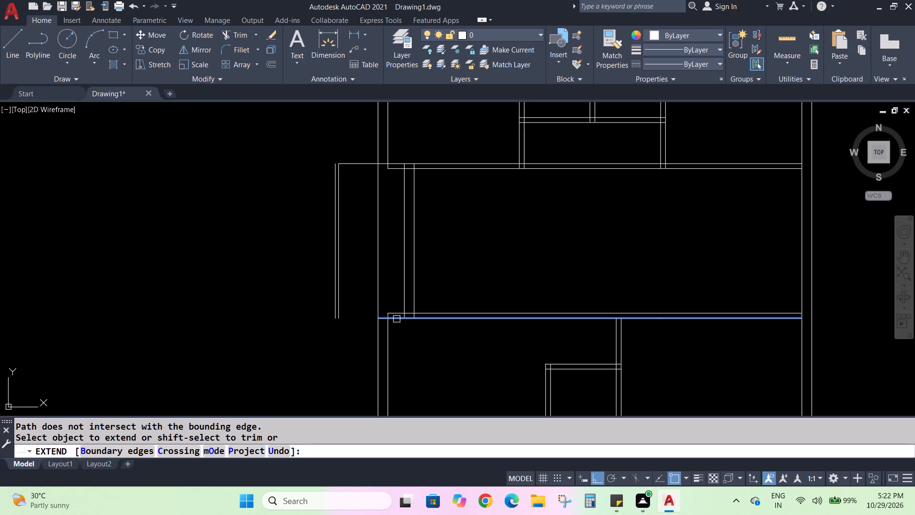
pyautogui.click(396, 319)
pyautogui.click(380, 320)
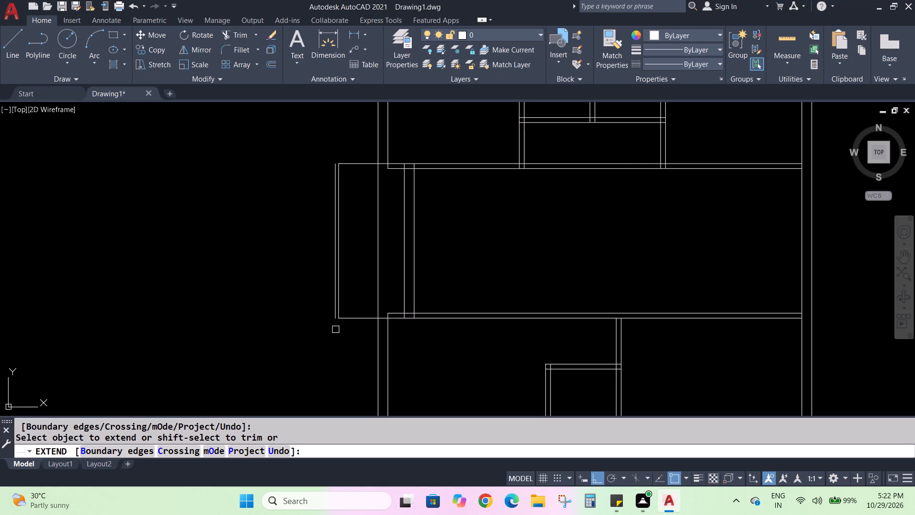
pyautogui.press('Escape')
pyautogui.press('Escape')
pyautogui.press('Escape')
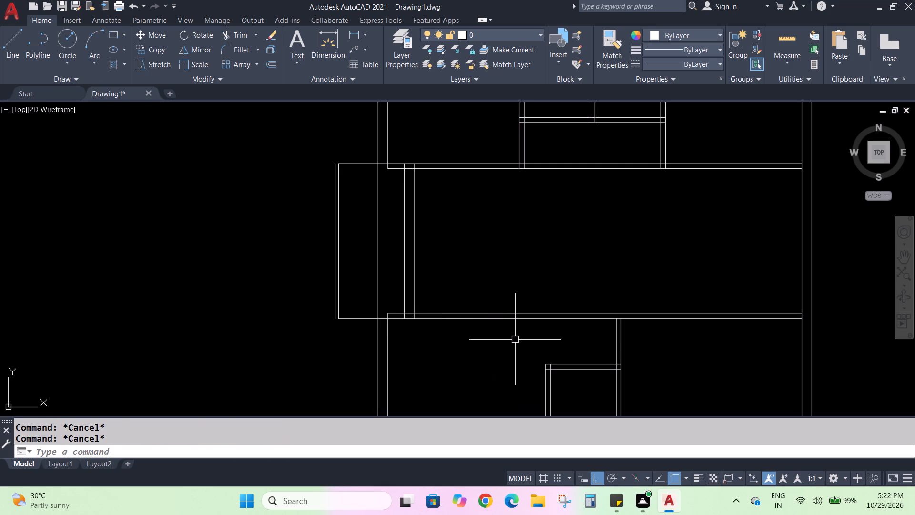
# Offset the projection's top line 3" upward and its bottom line 3" downward to form the thin side walls.
pyautogui.press('o')
pyautogui.press('Return')
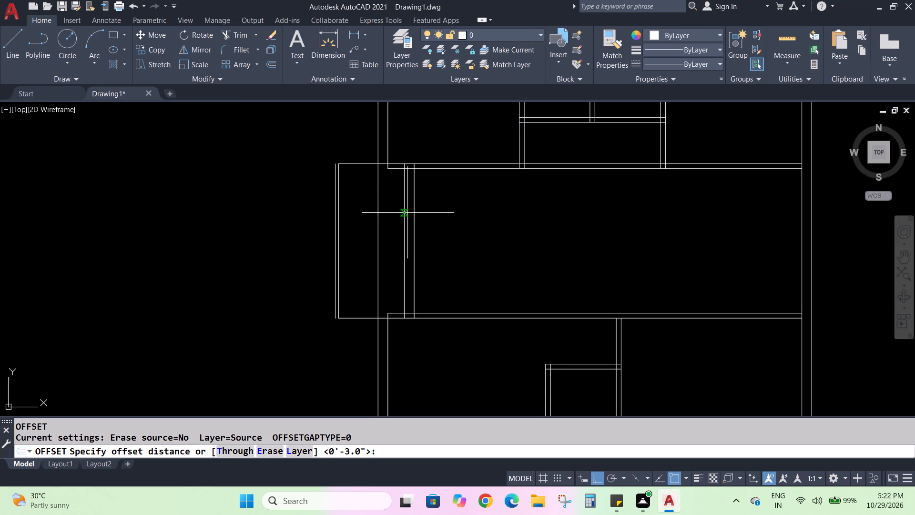
pyautogui.press('Return')
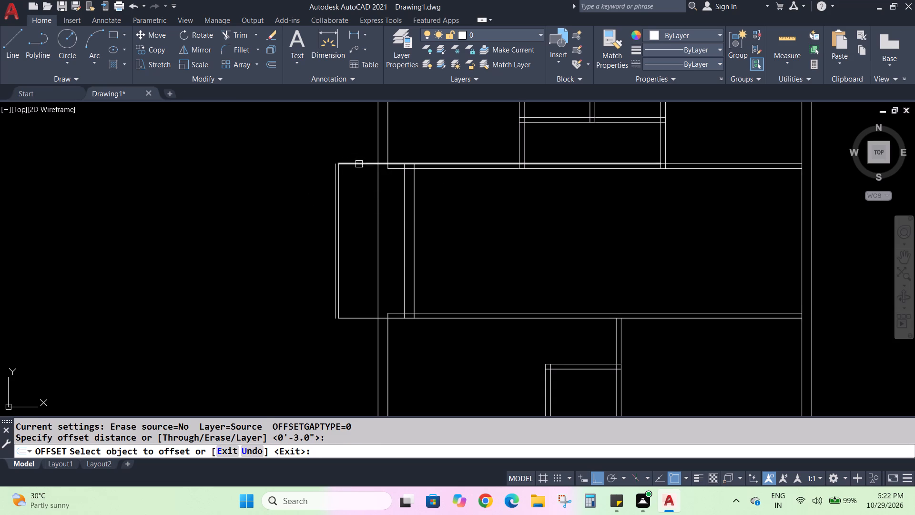
pyautogui.click(359, 164)
pyautogui.click(358, 159)
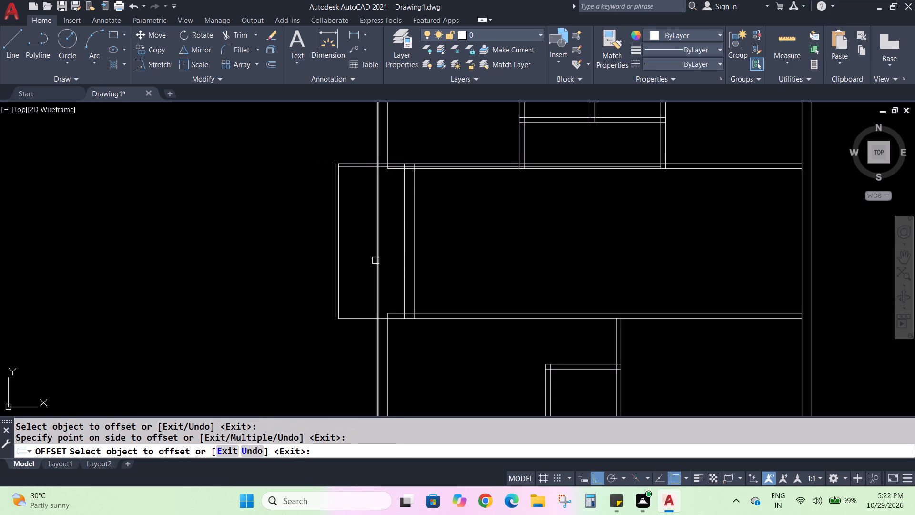
pyautogui.hotkey('ctrl', 'z')
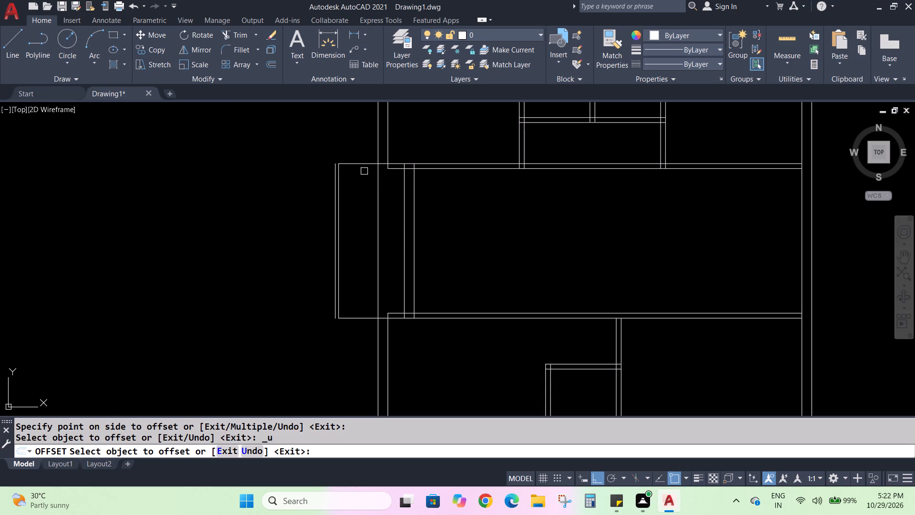
pyautogui.click(358, 162)
pyautogui.click(354, 152)
pyautogui.click(360, 319)
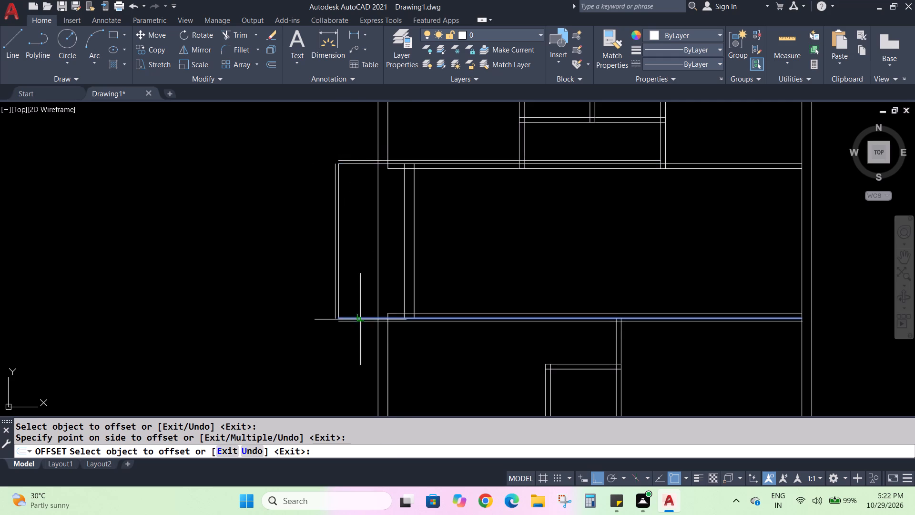
pyautogui.click(353, 336)
pyautogui.press('Escape')
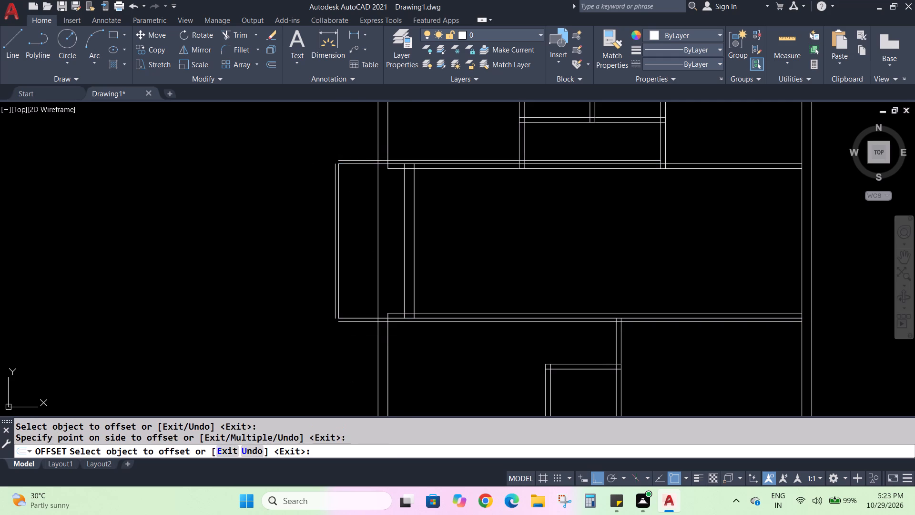
# Trim the two new 3" offset lines across the left outer wall and inside the adjoining rooms, keeping their projecting parts.
pyautogui.press('Escape')
pyautogui.write('TR')
pyautogui.press('Return')
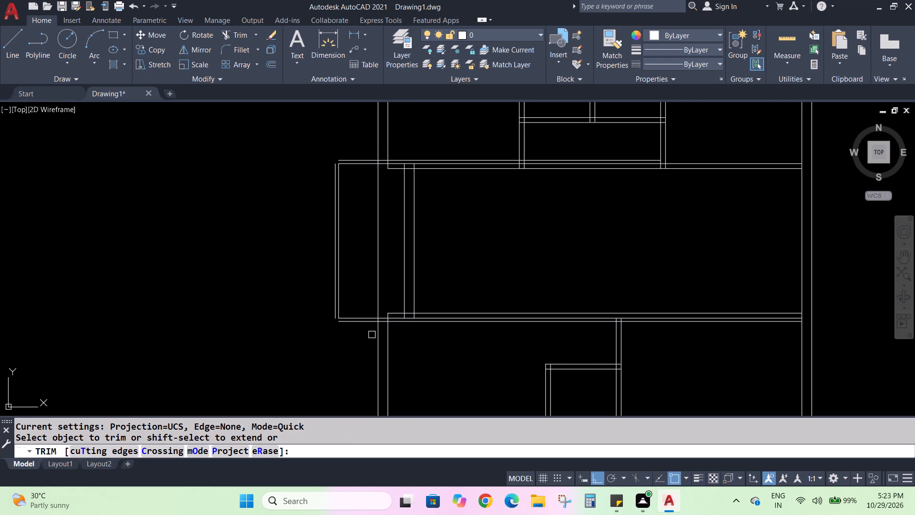
pyautogui.scroll(2, 379, 329)
pyautogui.click(383, 314)
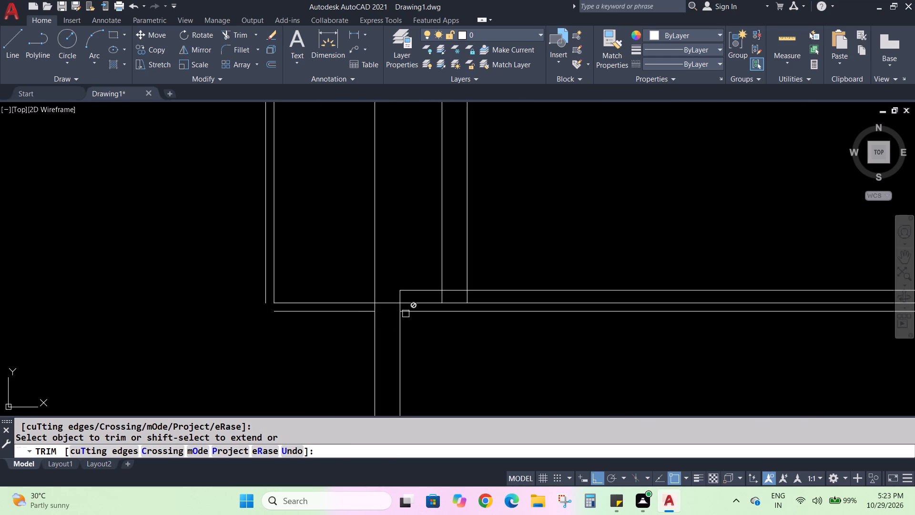
pyautogui.click(409, 314)
pyautogui.scroll(-2, 412, 319)
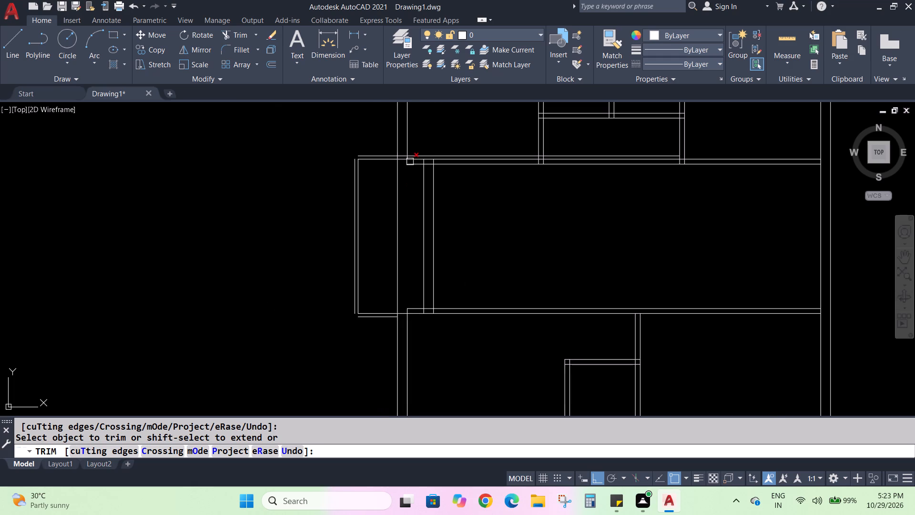
pyautogui.scroll(1, 410, 162)
pyautogui.scroll(-2, 410, 162)
pyautogui.scroll(4, 427, 174)
pyautogui.moveTo(436, 207); pyautogui.dragTo(454, 264, button='middle')
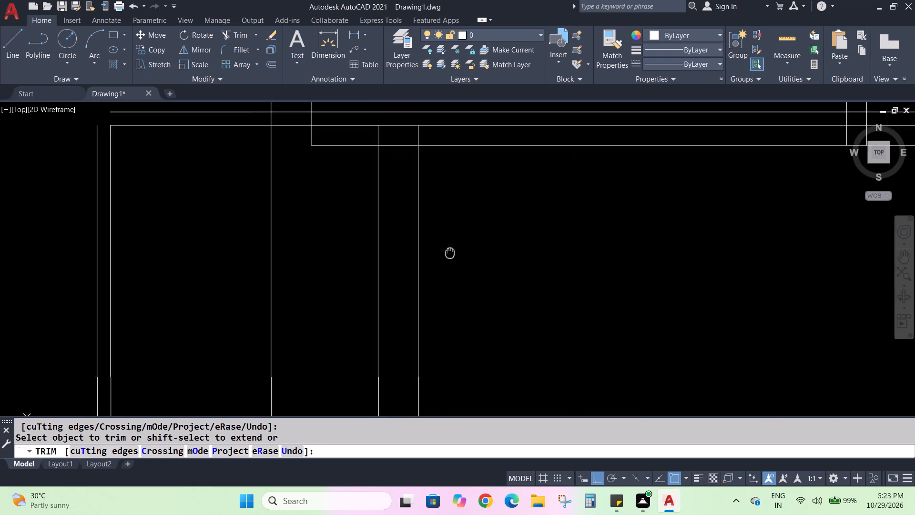
pyautogui.moveTo(454, 264); pyautogui.dragTo(472, 308, button='middle')
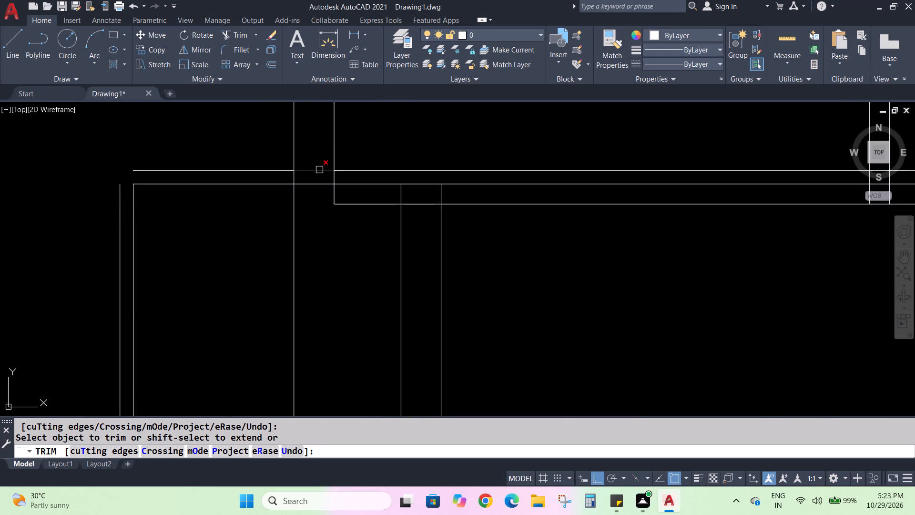
pyautogui.click(319, 170)
pyautogui.click(372, 172)
pyautogui.scroll(-2, 355, 185)
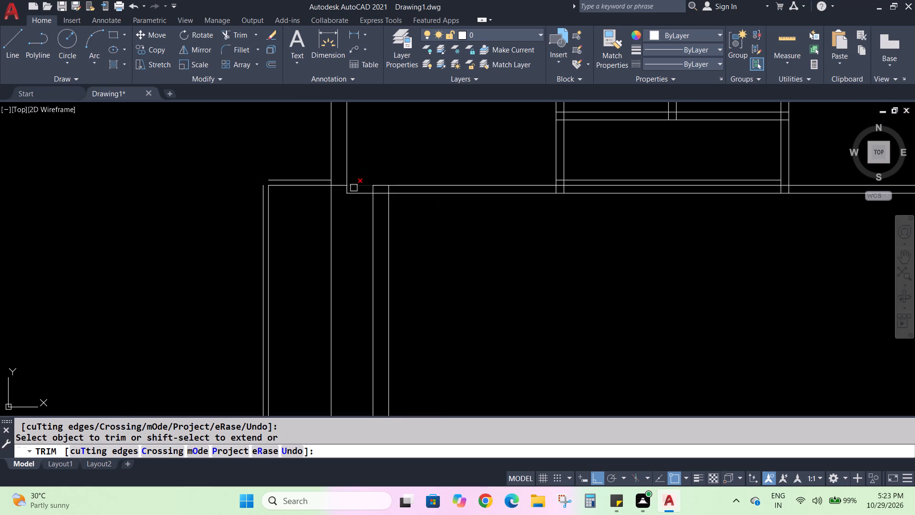
pyautogui.press('Escape')
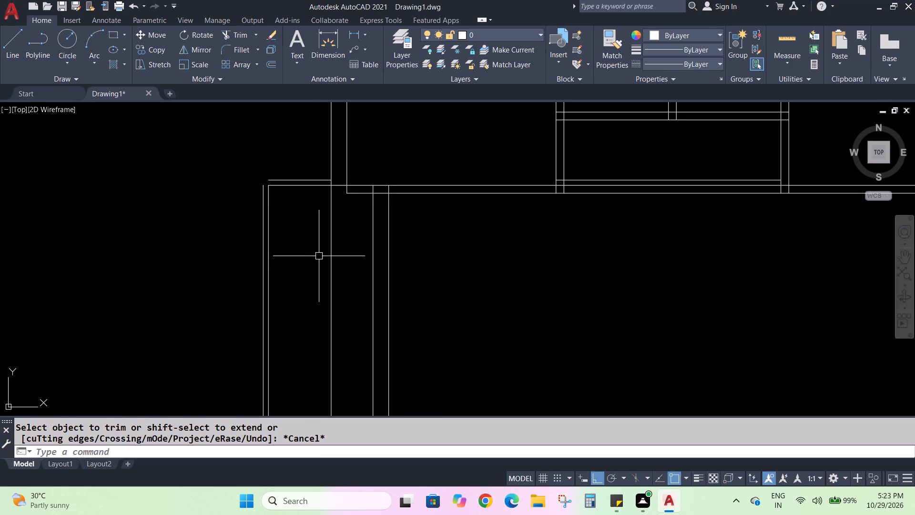
# Trim the left outer wall's outer line between the projection's top and bottom lines.
pyautogui.scroll(-1, 297, 263)
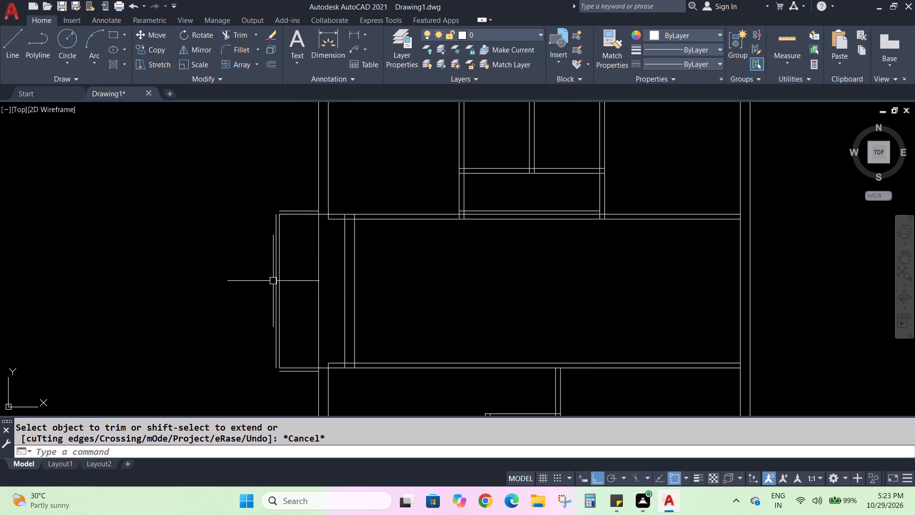
pyautogui.scroll(1, 258, 237)
pyautogui.scroll(-1, 258, 240)
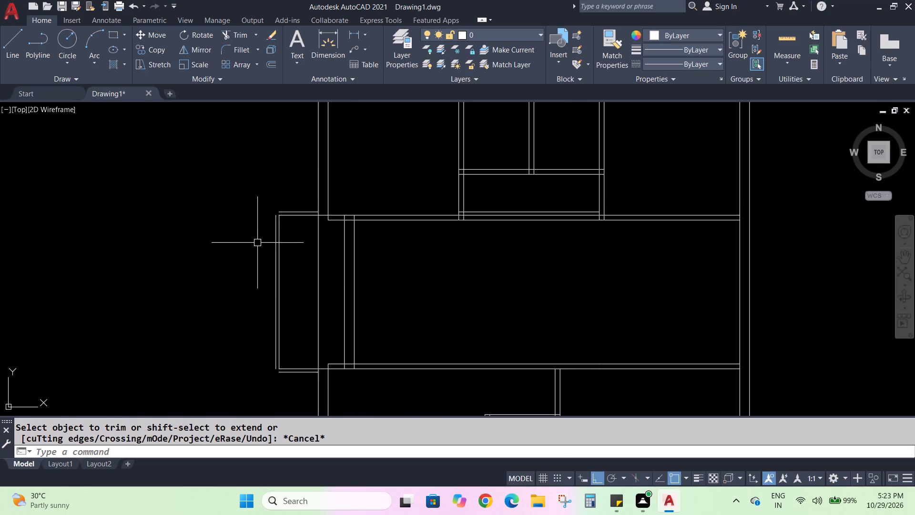
pyautogui.press('Escape')
pyautogui.press('Escape')
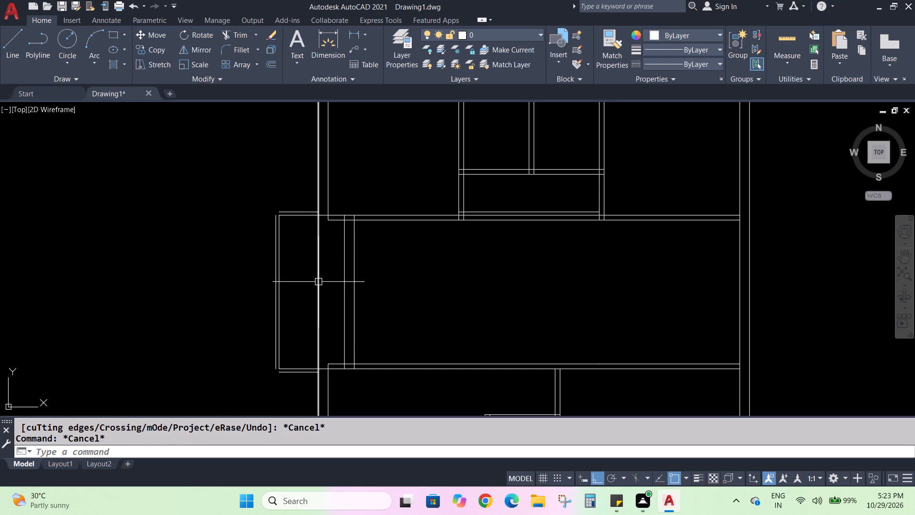
pyautogui.write('TR')
pyautogui.press('Return')
pyautogui.click(315, 275)
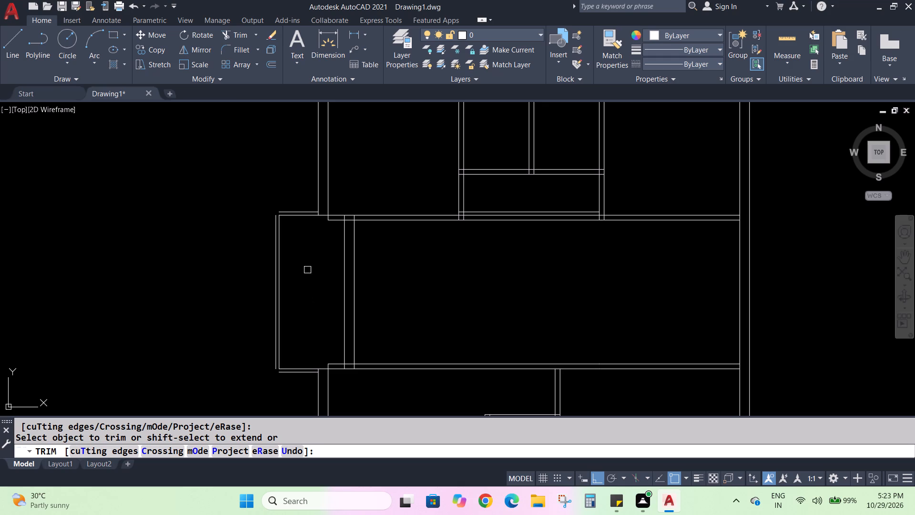
pyautogui.press('Escape')
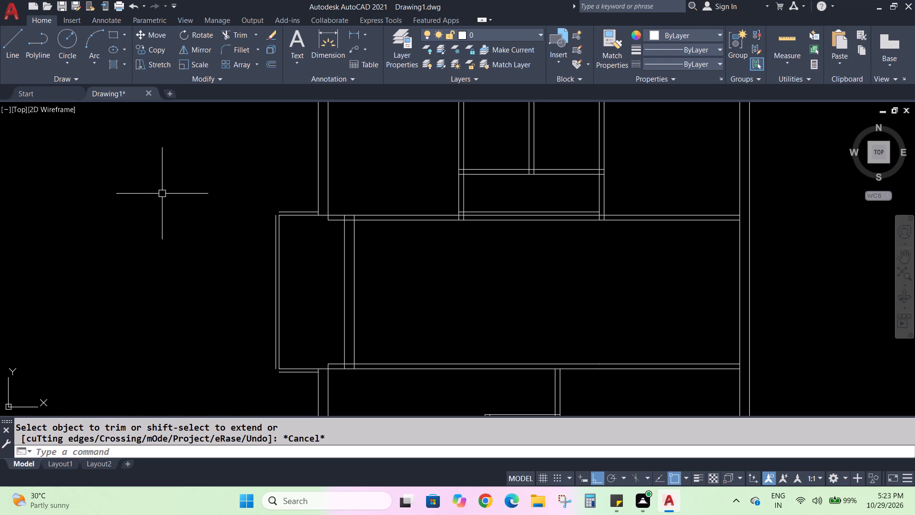
# Check the distance from the recessed wall's outer line to the projection's inner line with a trial linear dimension.
pyautogui.click(351, 33)
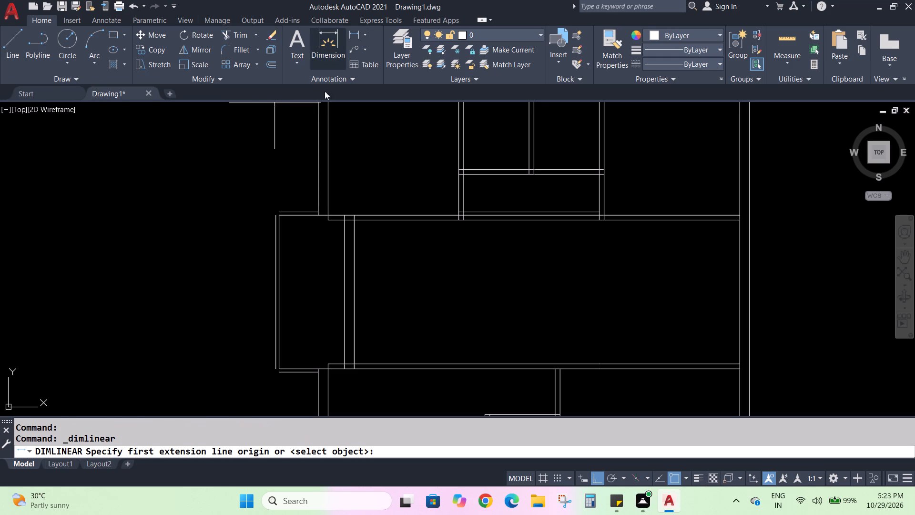
pyautogui.click(344, 220)
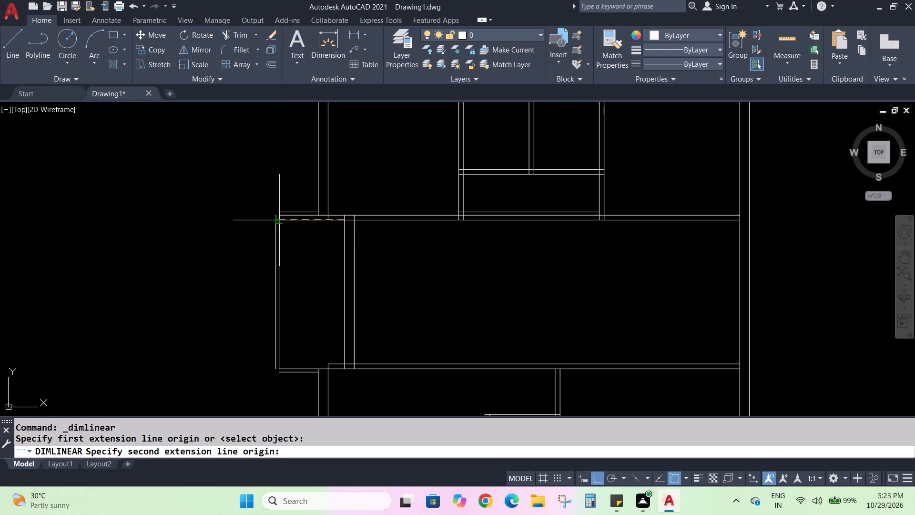
pyautogui.scroll(1, 279, 216)
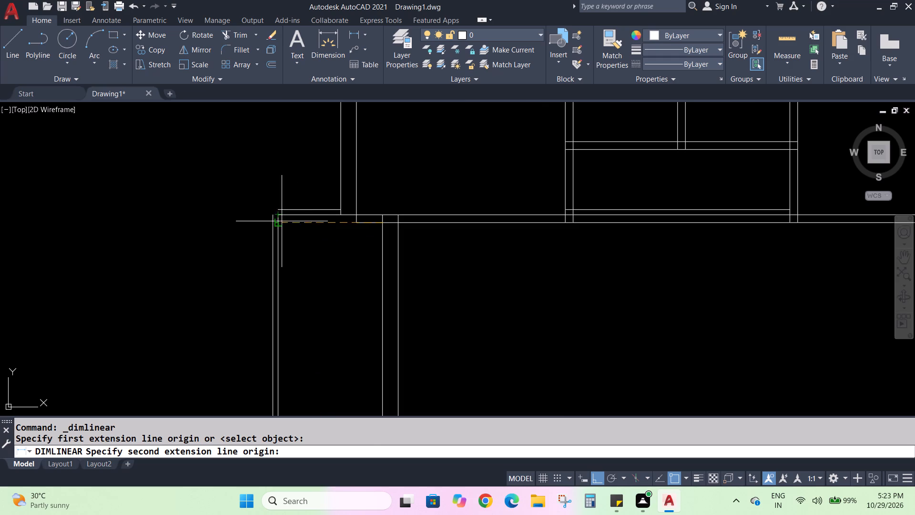
pyautogui.click(275, 212)
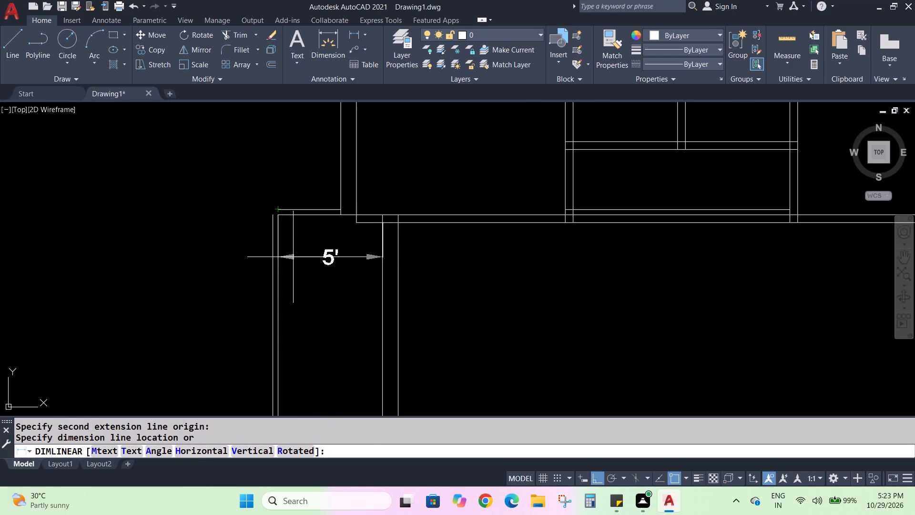
pyautogui.press('Escape')
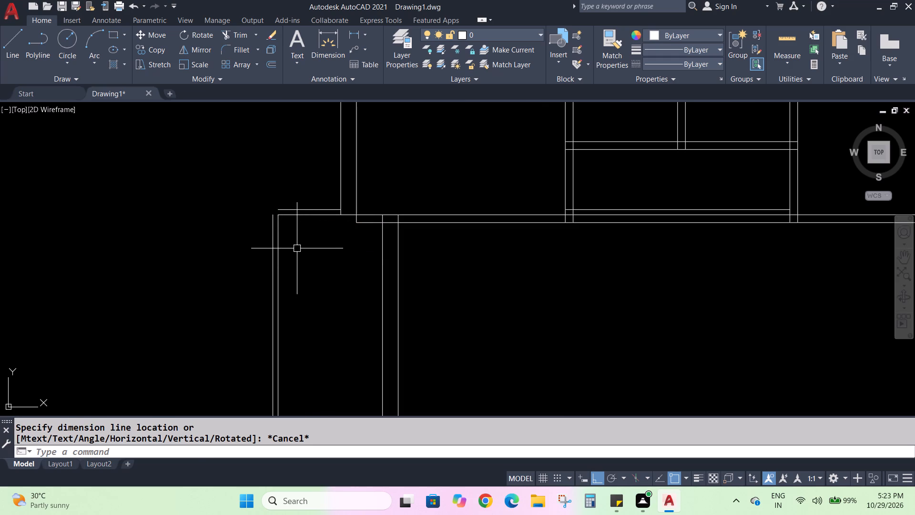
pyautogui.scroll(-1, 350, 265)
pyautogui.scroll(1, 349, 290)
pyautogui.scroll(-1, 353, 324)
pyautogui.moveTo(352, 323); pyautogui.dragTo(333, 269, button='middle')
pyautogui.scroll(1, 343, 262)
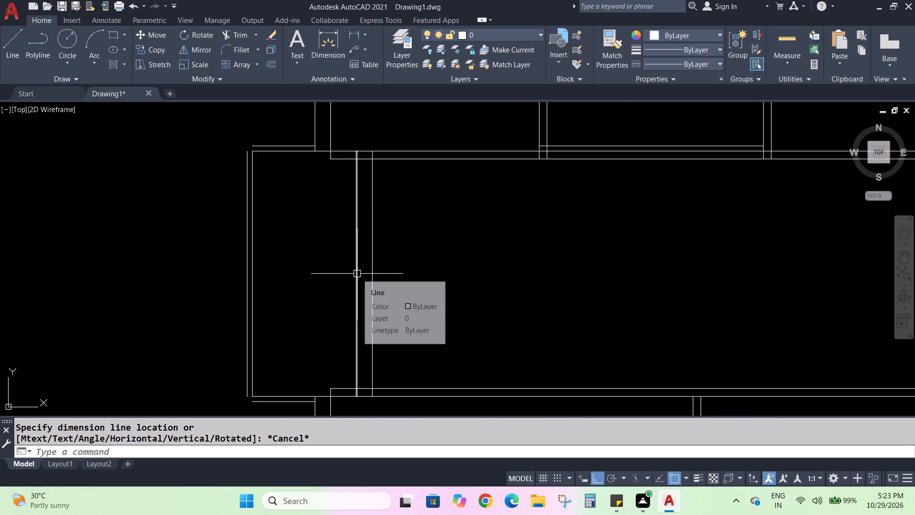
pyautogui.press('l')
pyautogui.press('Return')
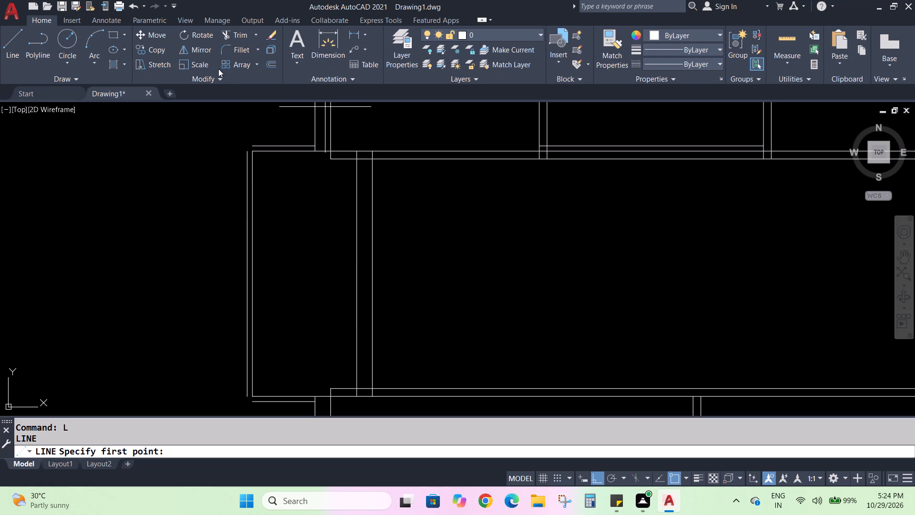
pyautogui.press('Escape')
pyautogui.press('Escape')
# Check the length of the projection's inner vertical line with a trial linear dimension between its top and bottom ends.
pyautogui.click(355, 31)
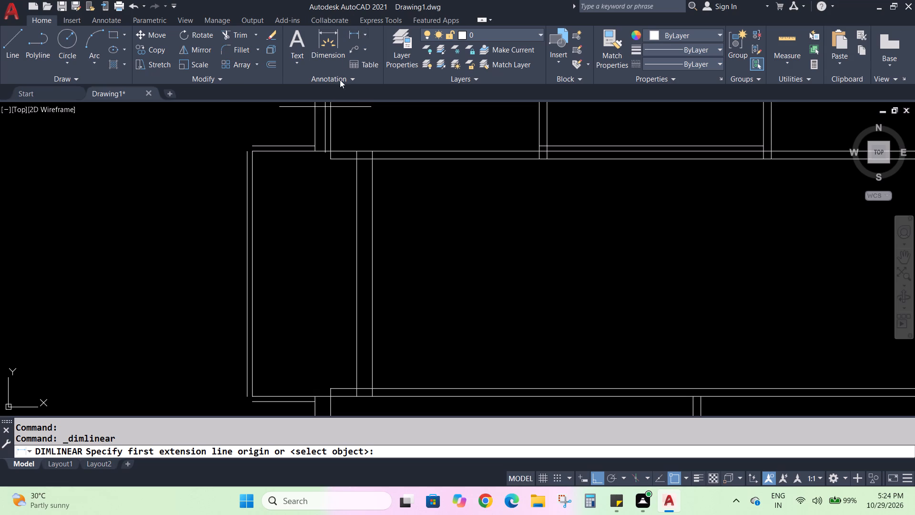
pyautogui.click(253, 151)
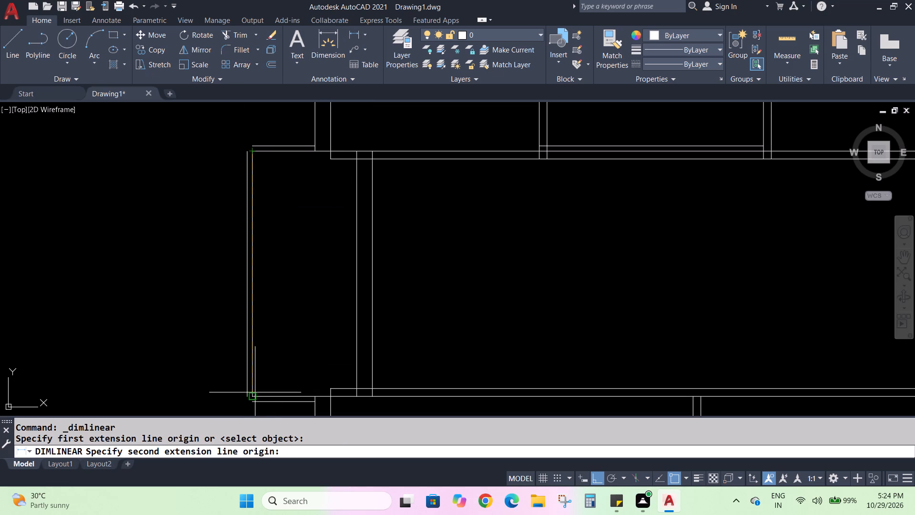
pyautogui.click(253, 396)
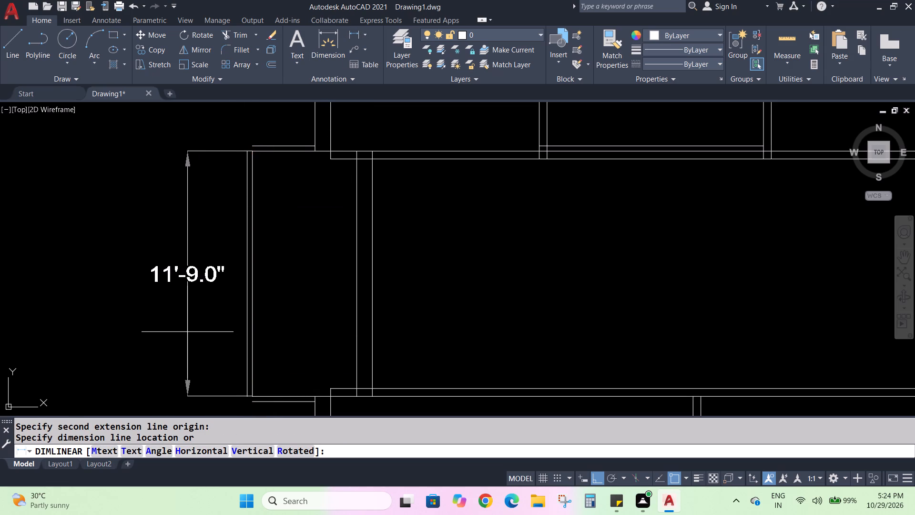
pyautogui.press('Escape')
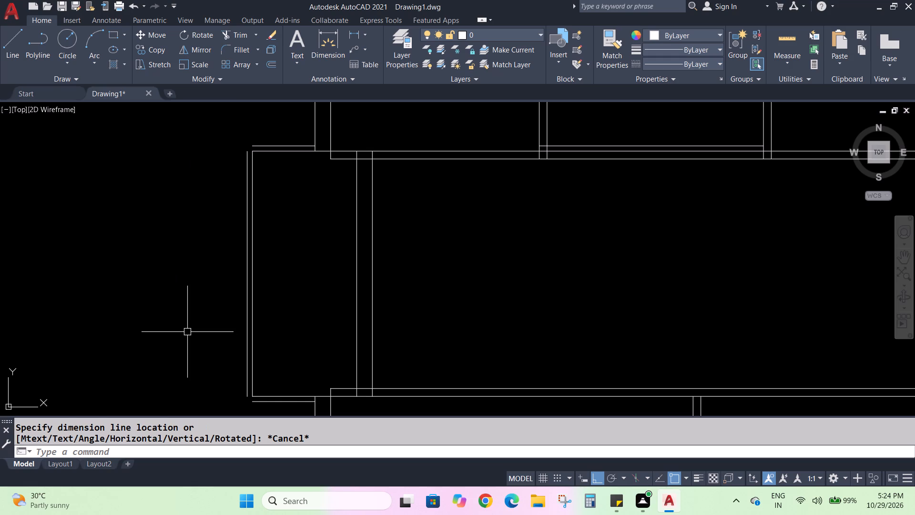
pyautogui.hotkey('ctrl', 'z')
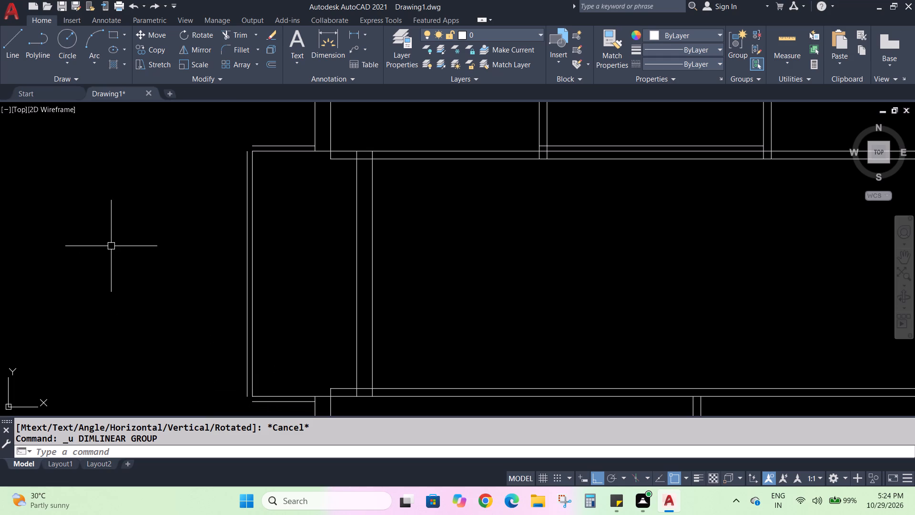
# Trim away both pairs of thin side-wall lines at the projection's top and bottom, leaving its two vertical lines.
pyautogui.write('TR')
pyautogui.press('Return')
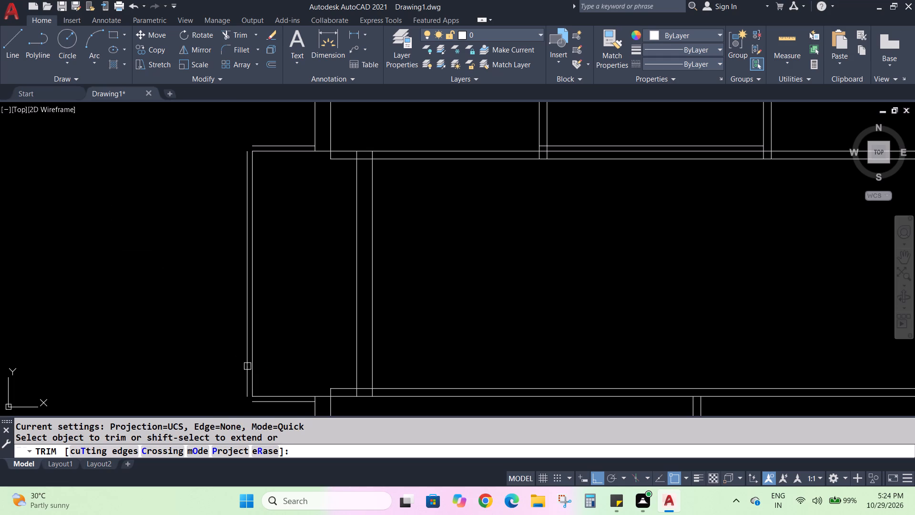
pyautogui.moveTo(271, 372); pyautogui.dragTo(277, 417)
pyautogui.moveTo(285, 180); pyautogui.dragTo(283, 165)
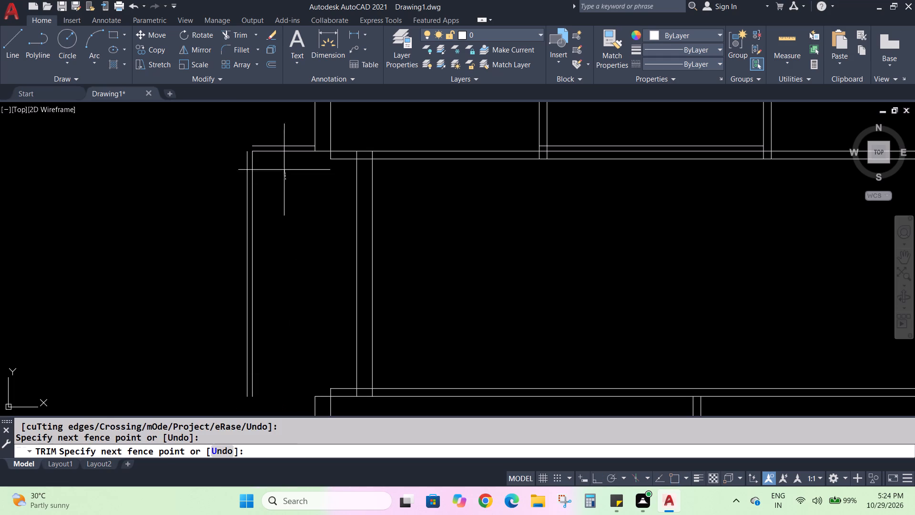
pyautogui.moveTo(283, 165); pyautogui.dragTo(274, 113)
pyautogui.press('Escape')
pyautogui.press('Escape')
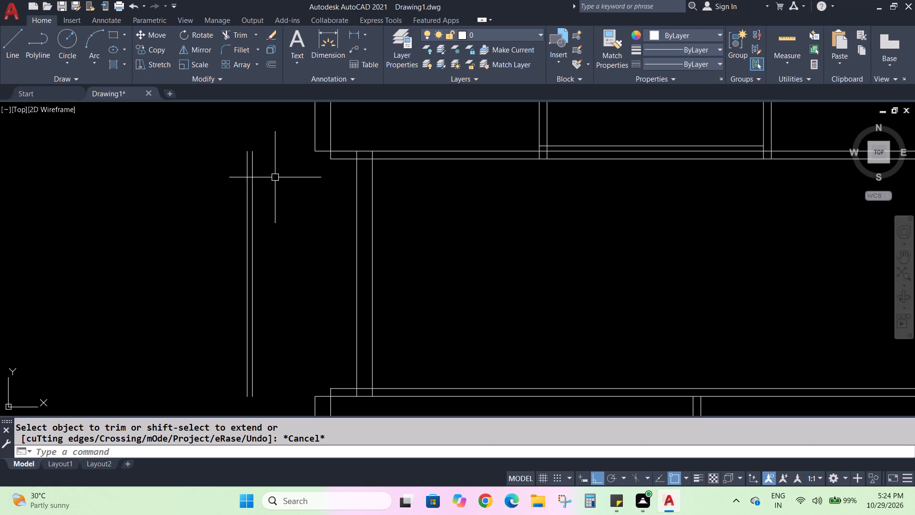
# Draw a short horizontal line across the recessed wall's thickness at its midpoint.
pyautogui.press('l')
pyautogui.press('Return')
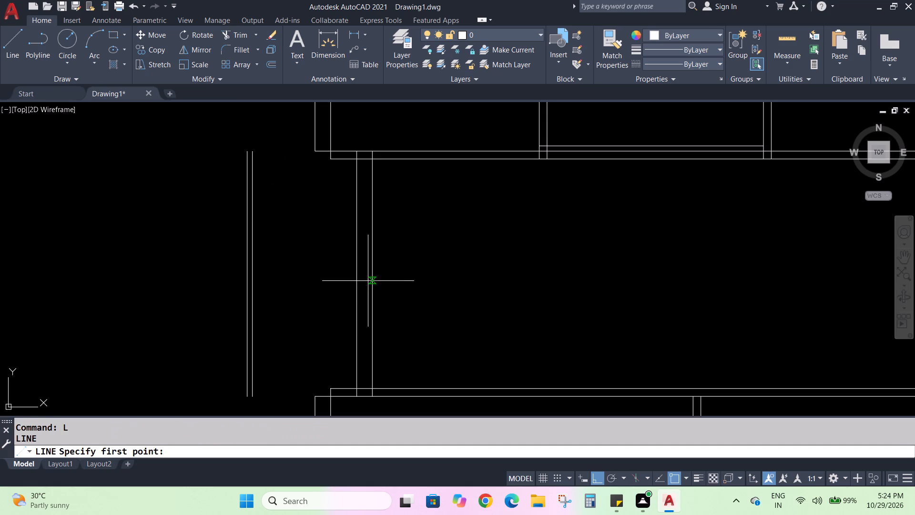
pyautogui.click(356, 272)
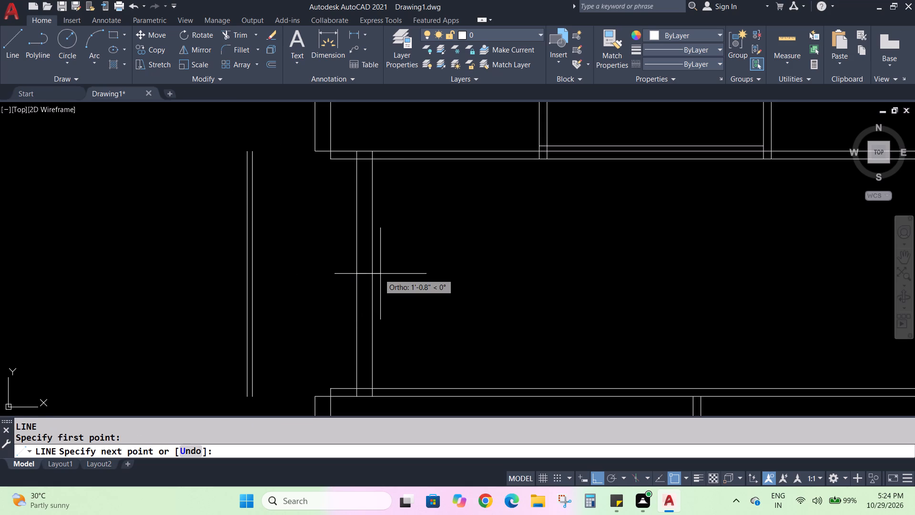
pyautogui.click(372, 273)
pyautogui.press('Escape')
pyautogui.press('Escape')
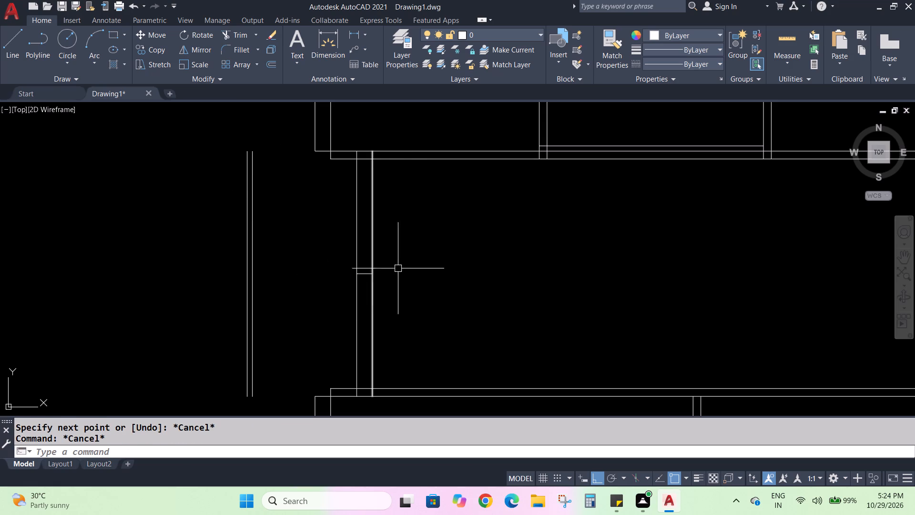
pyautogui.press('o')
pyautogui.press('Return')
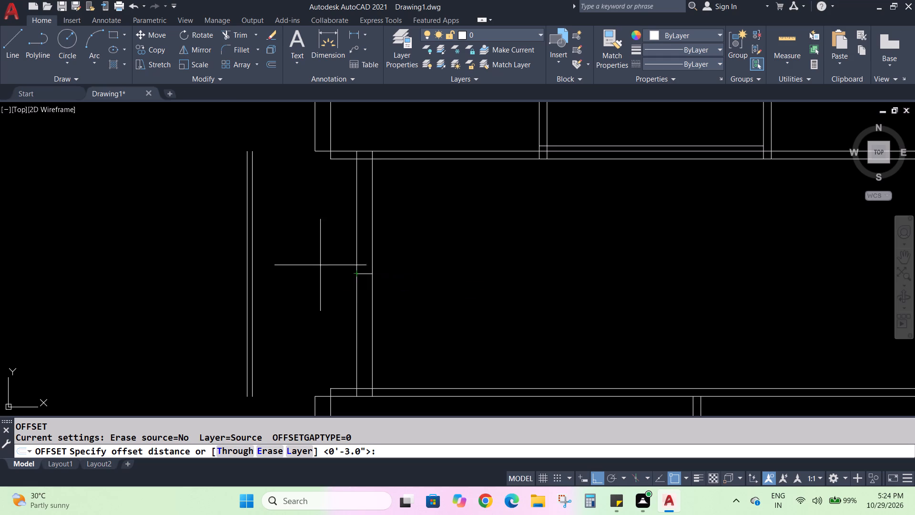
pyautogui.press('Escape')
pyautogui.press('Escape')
# Draw a horizontal centre line from the midpoint of the recessed wall's outer line to the projection's inner vertical line.
pyautogui.press('l')
pyautogui.press('Return')
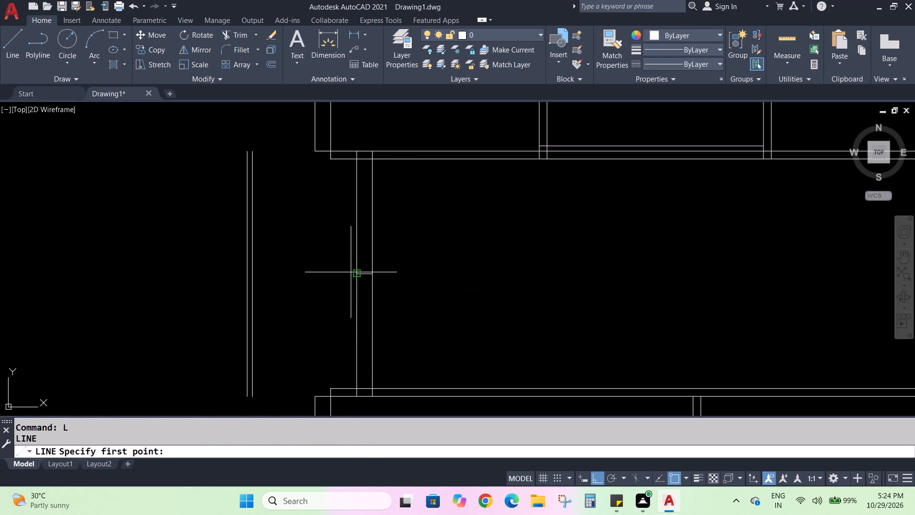
pyautogui.click(358, 275)
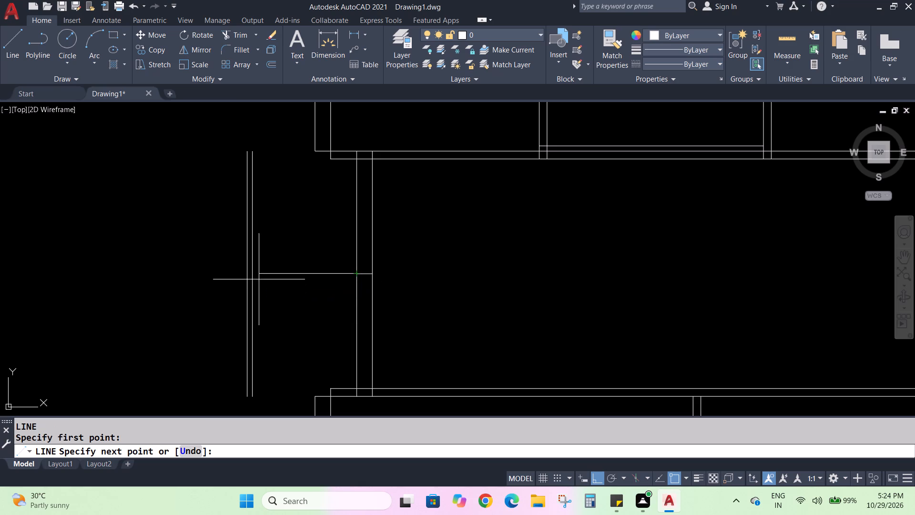
pyautogui.click(249, 271)
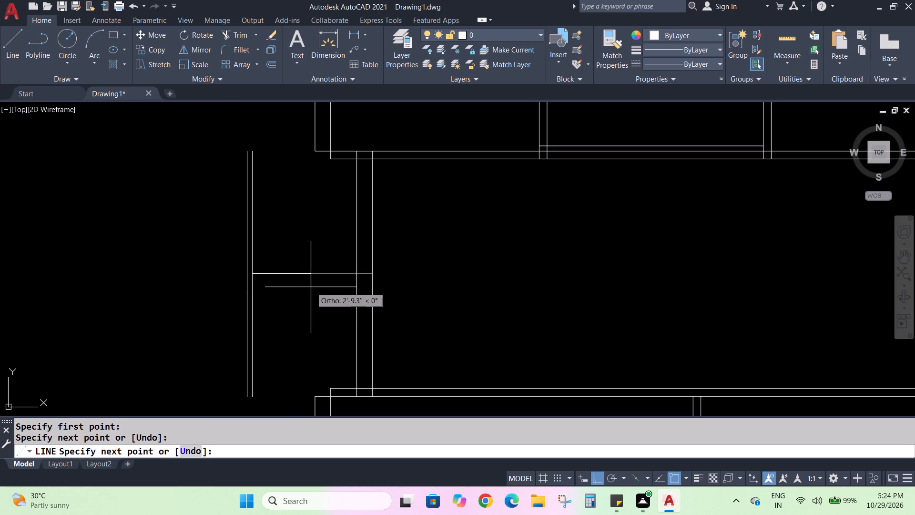
pyautogui.press('Escape')
pyautogui.press('Escape')
# Offset the projection's horizontal centre line 6' downward and 6' upward.
pyautogui.press('o')
pyautogui.press('Return')
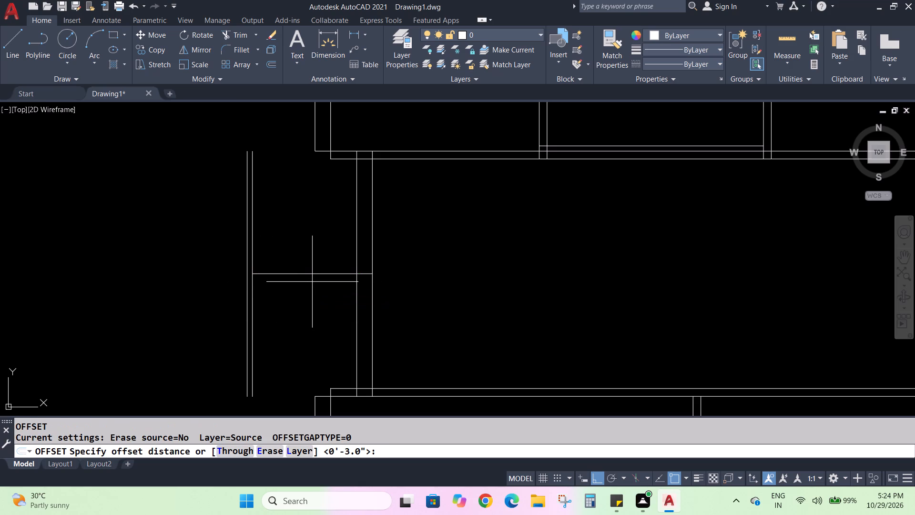
pyautogui.write("6'")
pyautogui.press('Return')
pyautogui.click(299, 274)
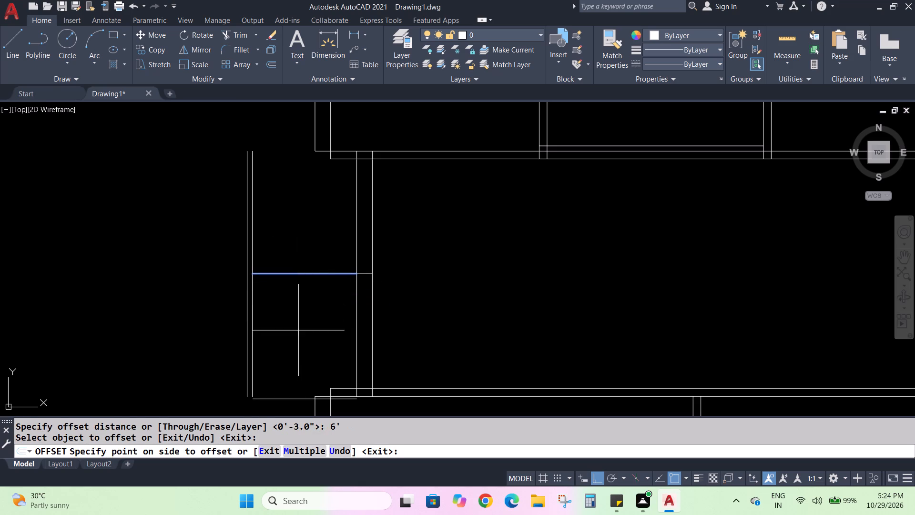
pyautogui.click(298, 335)
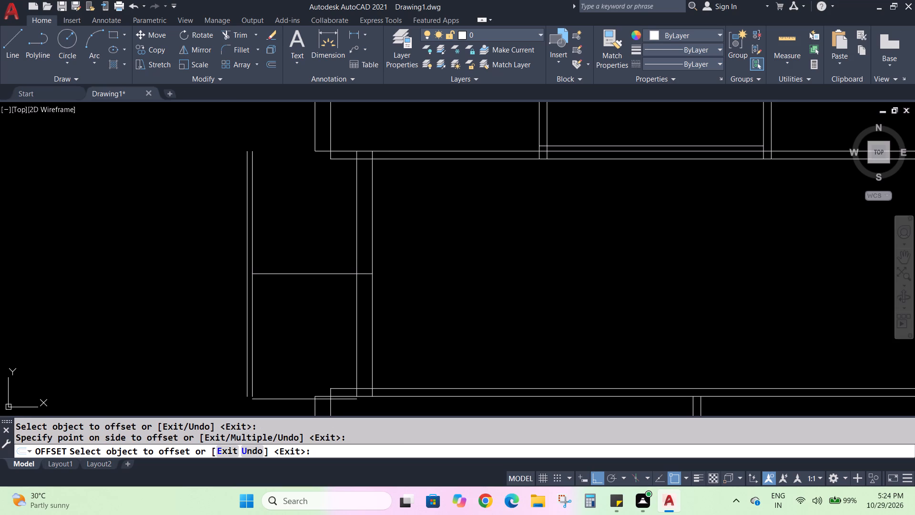
pyautogui.click(306, 275)
pyautogui.click(297, 201)
pyautogui.press('Escape')
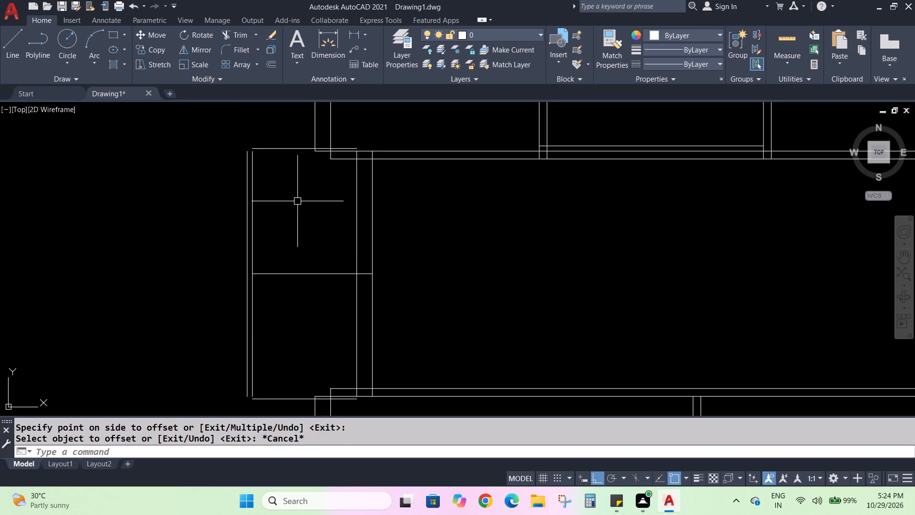
pyautogui.press('Escape')
# Remove the projection's centre line and the short midpoint line across the recessed wall using Trim.
pyautogui.write('TR')
pyautogui.press('Return')
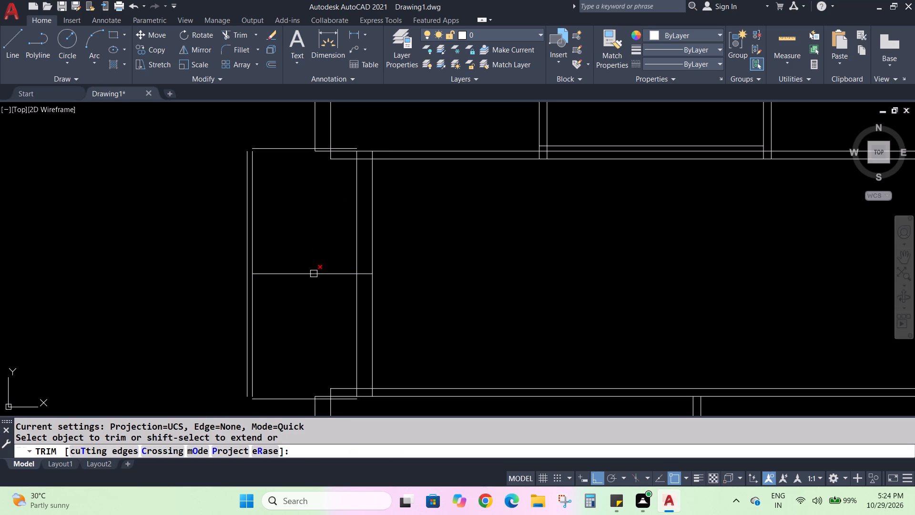
pyautogui.click(313, 275)
pyautogui.click(364, 273)
# Trim the upper and lower offset lines inside the adjoining rooms and across the left outer wall, keeping their projecting parts.
pyautogui.scroll(3, 334, 145)
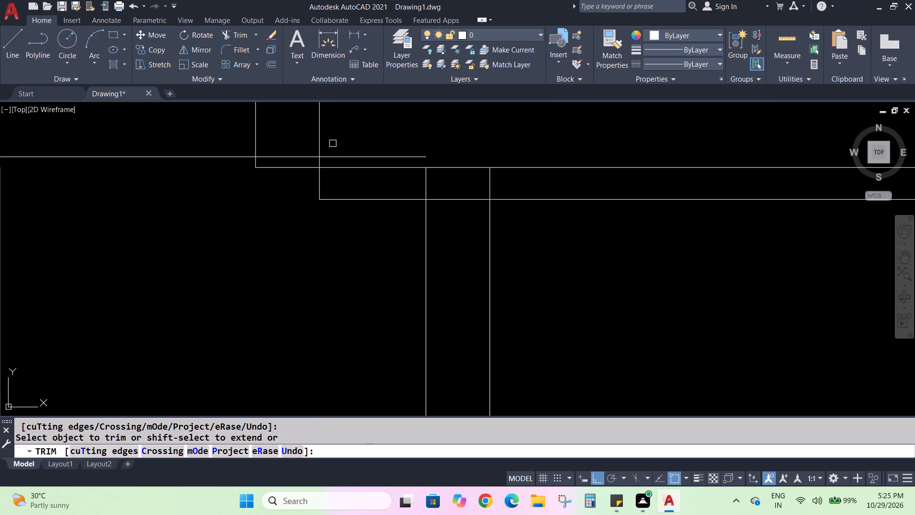
pyautogui.click(347, 154)
pyautogui.click(301, 155)
pyautogui.scroll(-4, 296, 157)
pyautogui.scroll(2, 287, 351)
pyautogui.scroll(2, 338, 268)
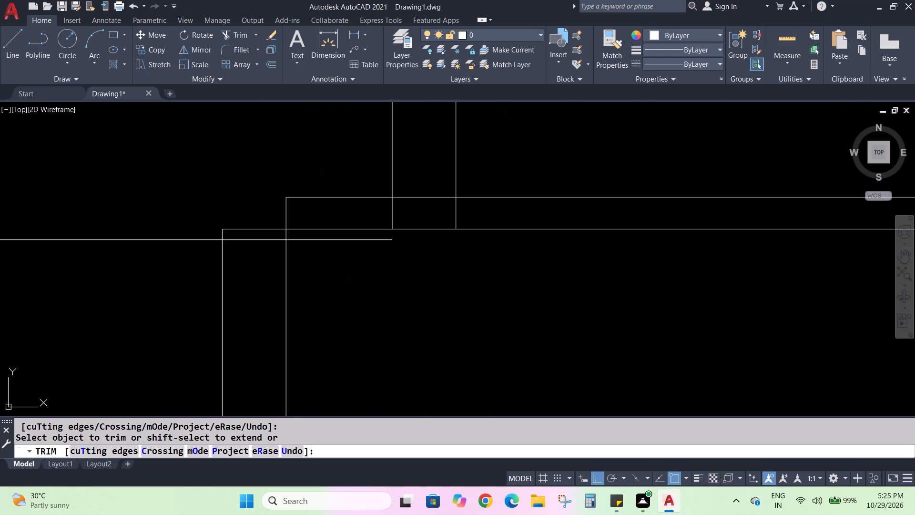
pyautogui.click(330, 242)
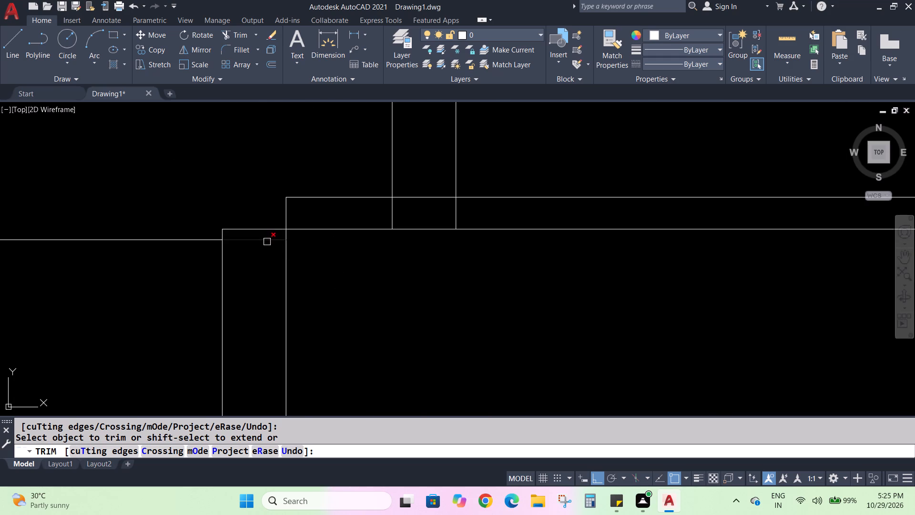
pyautogui.click(267, 242)
pyautogui.scroll(-5, 282, 263)
pyautogui.scroll(2, 269, 195)
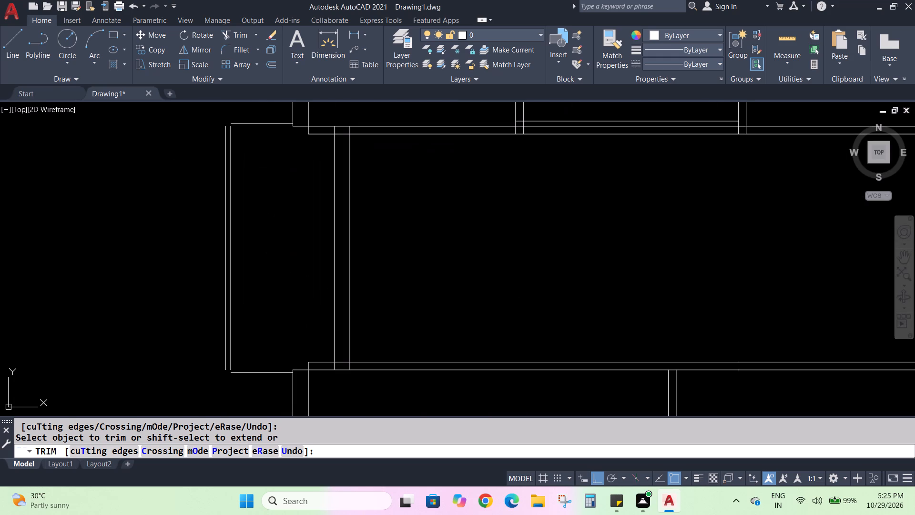
pyautogui.press('Escape')
pyautogui.press('Escape')
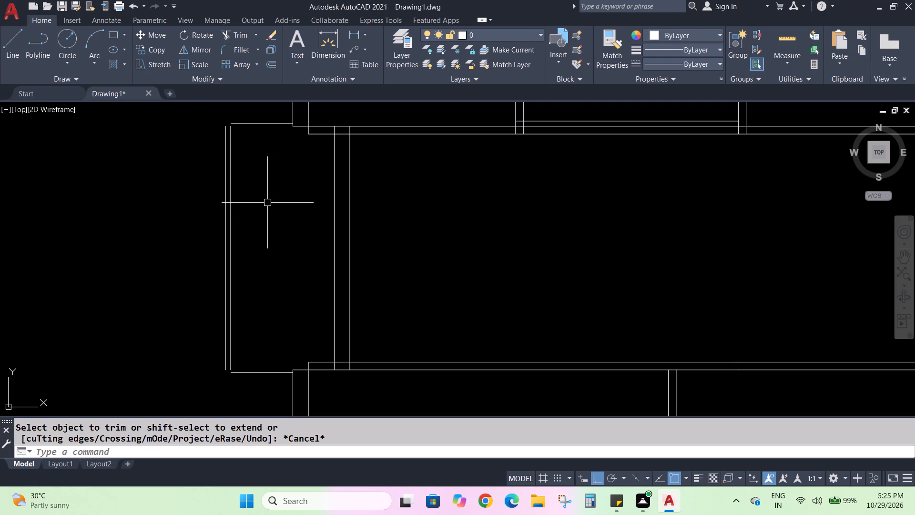
# Offset the projection's new bottom line 3" downward and its new top line 3" upward to form the side walls.
pyautogui.press('o')
pyautogui.press('Return')
pyautogui.write('3"')
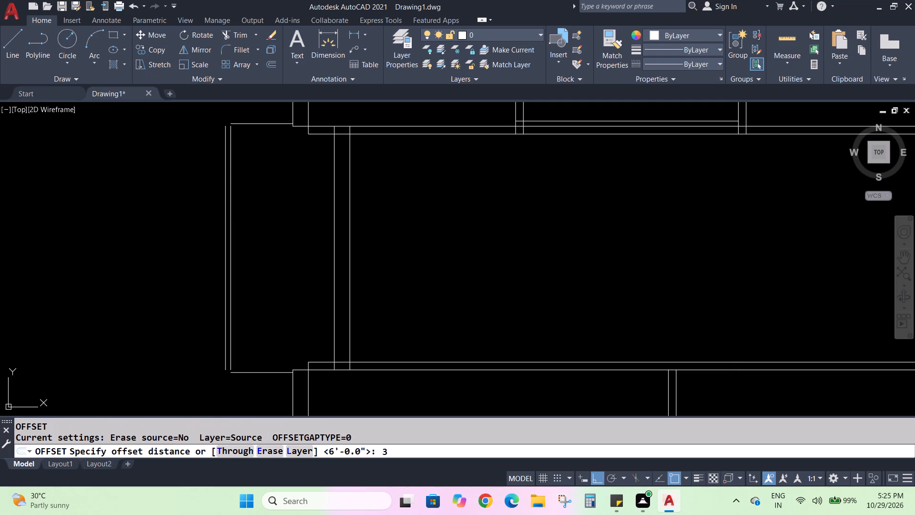
pyautogui.press('Return')
pyautogui.click(262, 372)
pyautogui.click(260, 391)
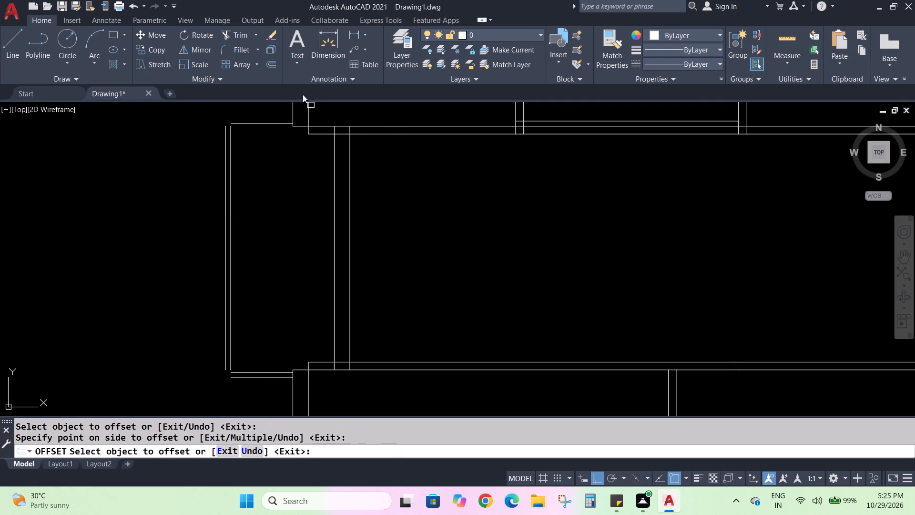
pyautogui.click(269, 122)
pyautogui.click(265, 106)
pyautogui.press('Escape')
pyautogui.press('Escape')
# Extend the projection's inner vertical line at both ends to meet the inner top and bottom side-wall lines.
pyautogui.write('EX')
pyautogui.press('Return')
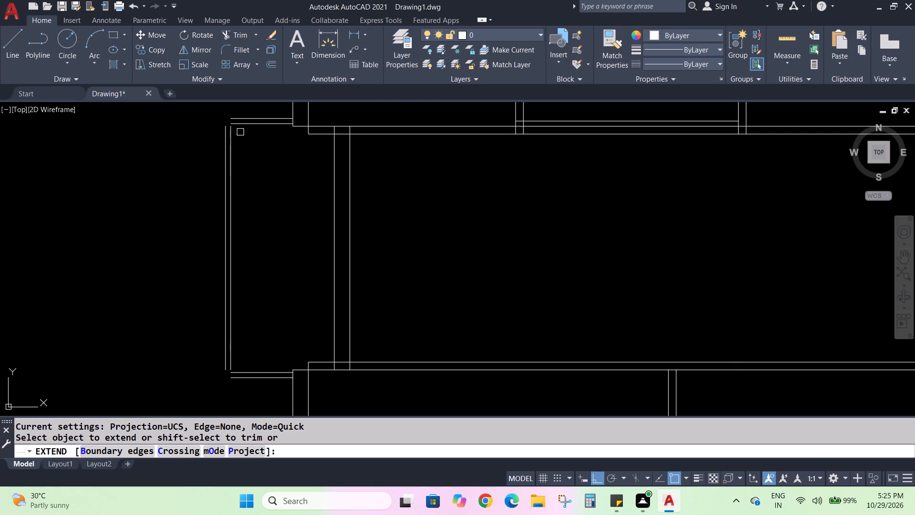
pyautogui.click(233, 144)
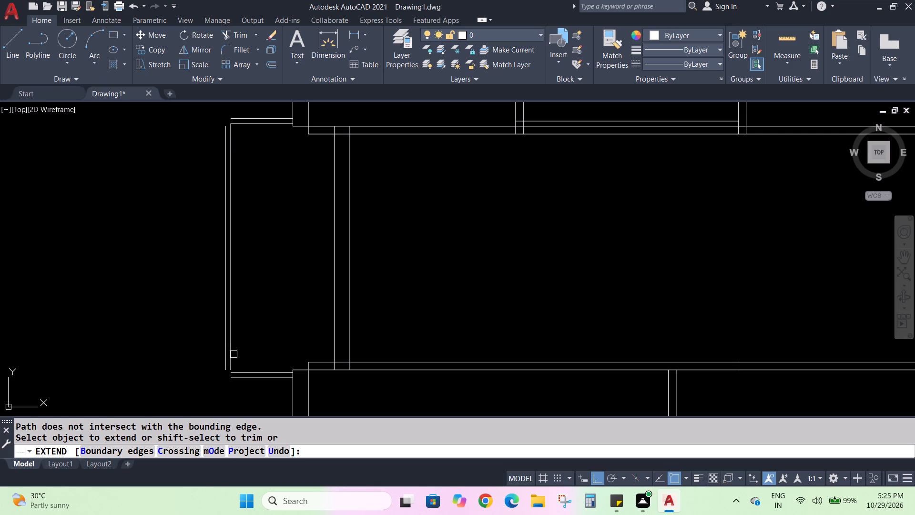
pyautogui.click(232, 355)
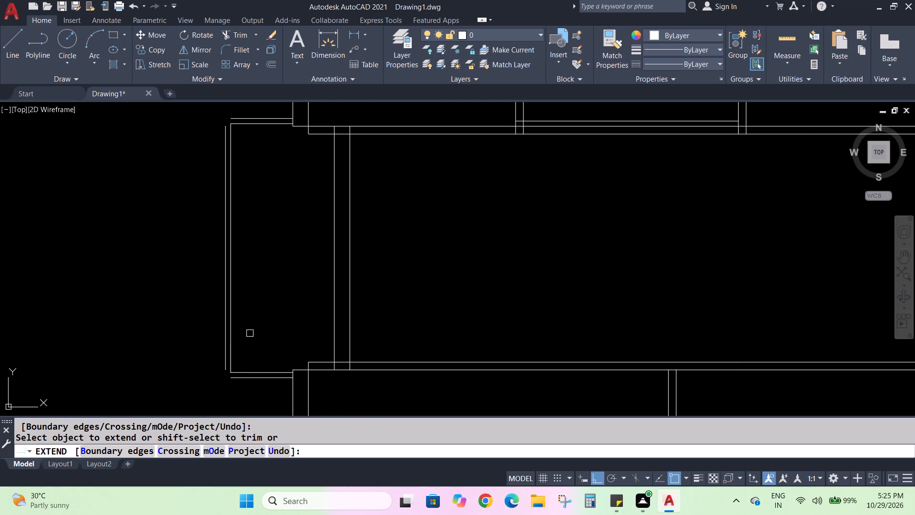
pyautogui.moveTo(250, 336); pyautogui.dragTo(309, 190, button='middle')
pyautogui.scroll(1, 250, 336)
pyautogui.scroll(2, 309, 190)
pyautogui.moveTo(301, 245); pyautogui.dragTo(341, 155, button='middle')
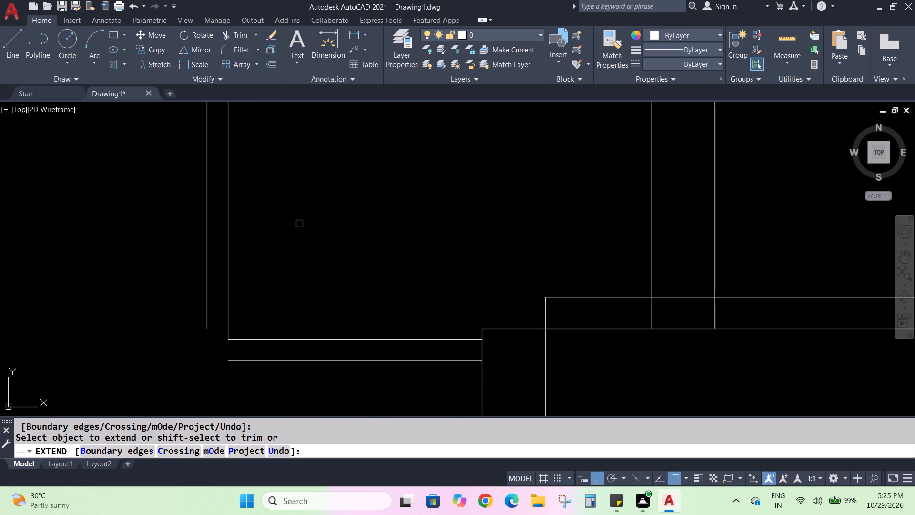
pyautogui.press('Escape')
pyautogui.press('Escape')
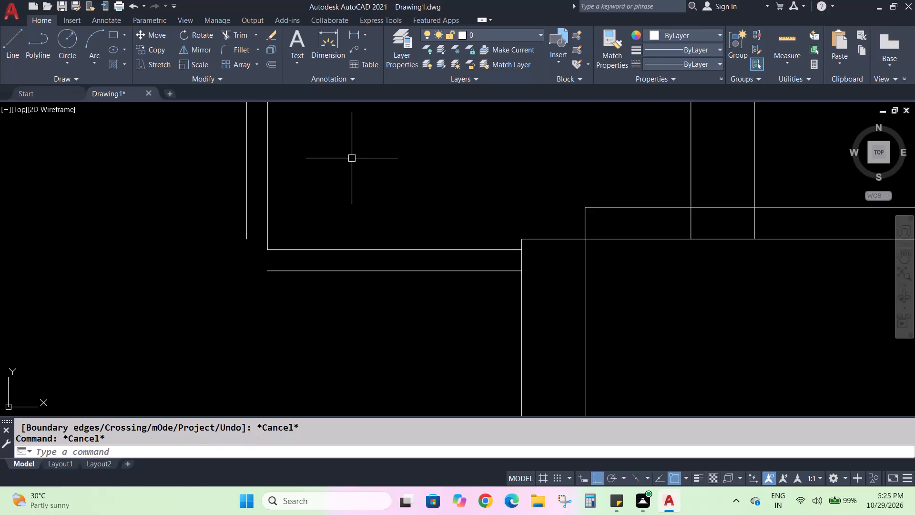
# Draw lines closing the projection's lower outer corner, joining its outer vertical line to the outer bottom side-wall line.
pyautogui.press('l')
pyautogui.press('Return')
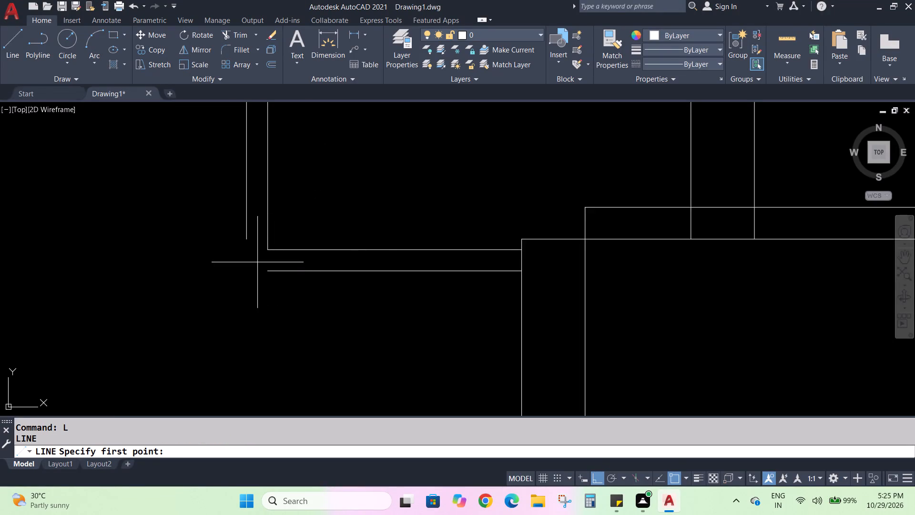
pyautogui.click(245, 239)
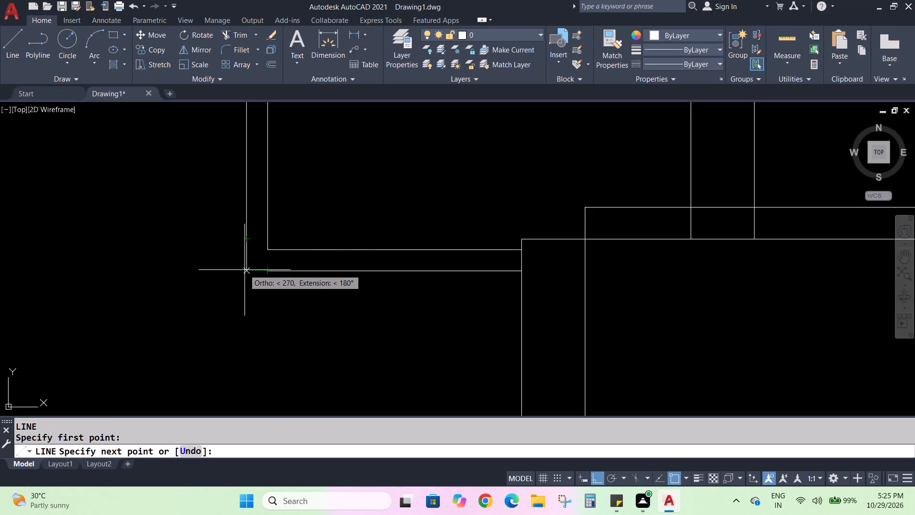
pyautogui.click(246, 271)
pyautogui.click(269, 271)
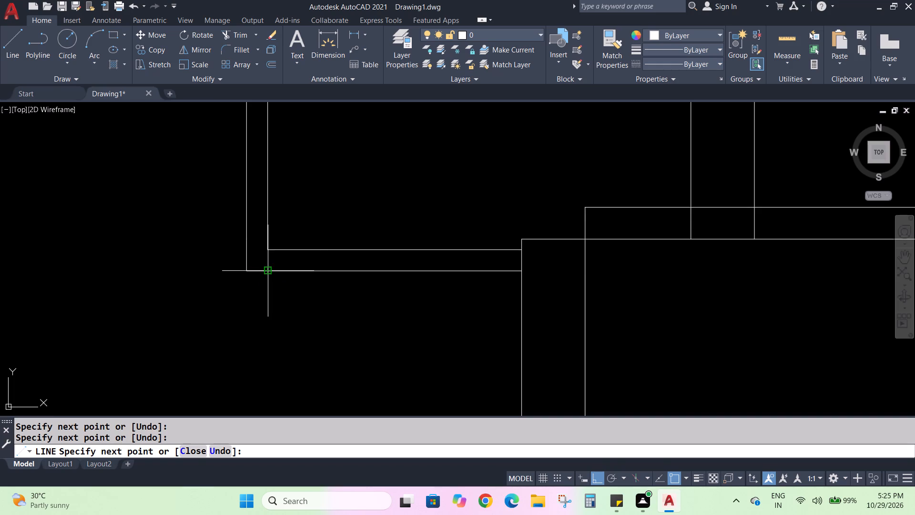
pyautogui.press('Escape')
# Draw lines closing the projection's upper outer corner, joining its outer vertical line to the outer top side-wall line.
pyautogui.moveTo(305, 173); pyautogui.dragTo(340, 360, button='middle')
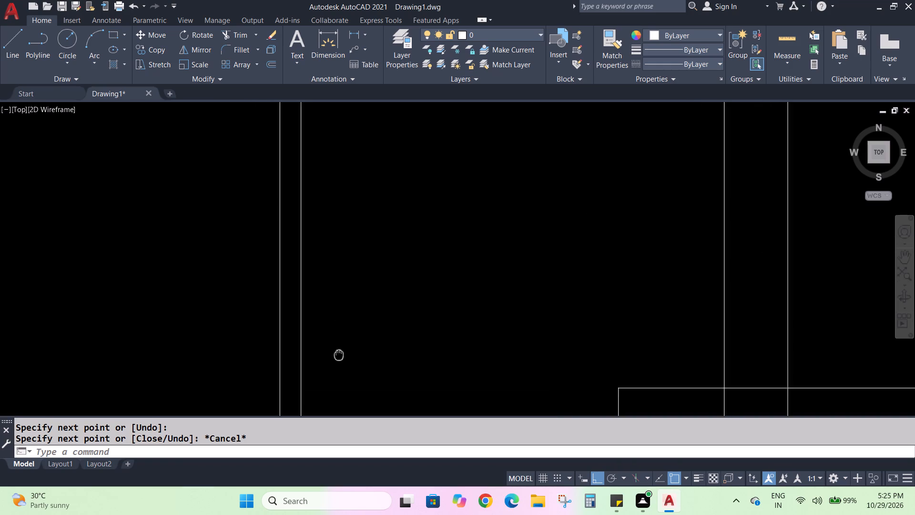
pyautogui.moveTo(340, 360); pyautogui.dragTo(345, 468, button='middle')
pyautogui.scroll(-2, 365, 277)
pyautogui.moveTo(372, 200); pyautogui.dragTo(386, 350, button='middle')
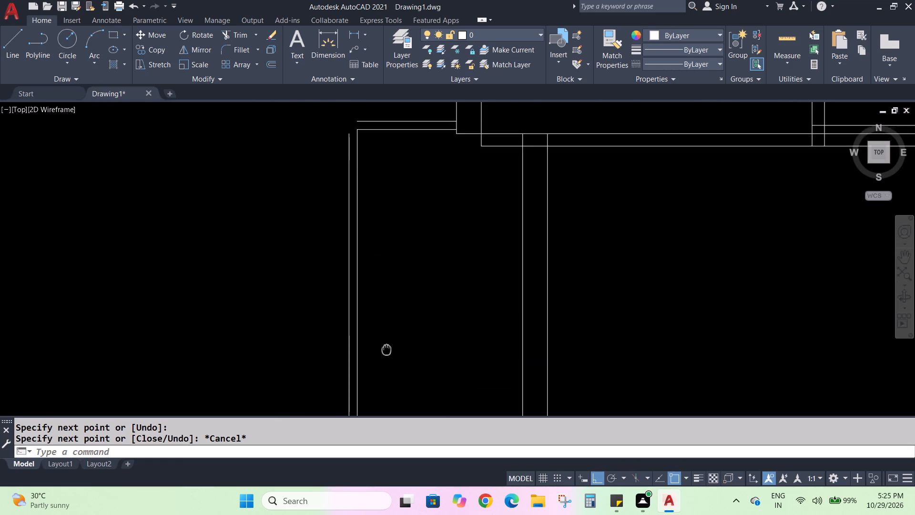
pyautogui.moveTo(386, 350); pyautogui.dragTo(394, 423, button='middle')
pyautogui.scroll(2, 348, 183)
pyautogui.scroll(3, 385, 245)
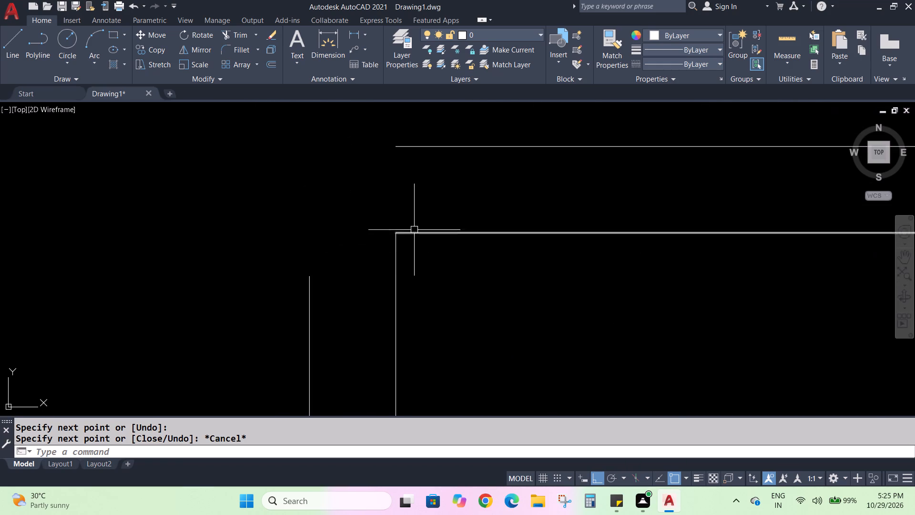
pyautogui.press('l')
pyautogui.press('Return')
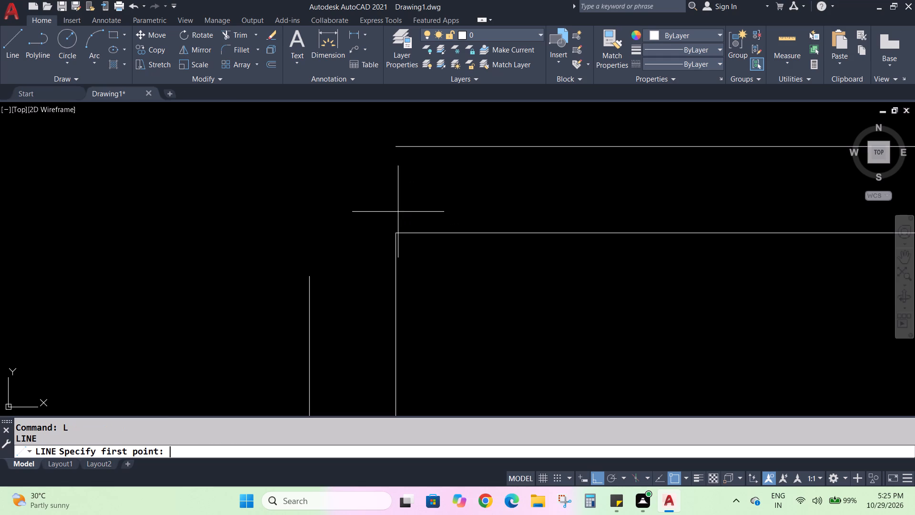
pyautogui.click(310, 278)
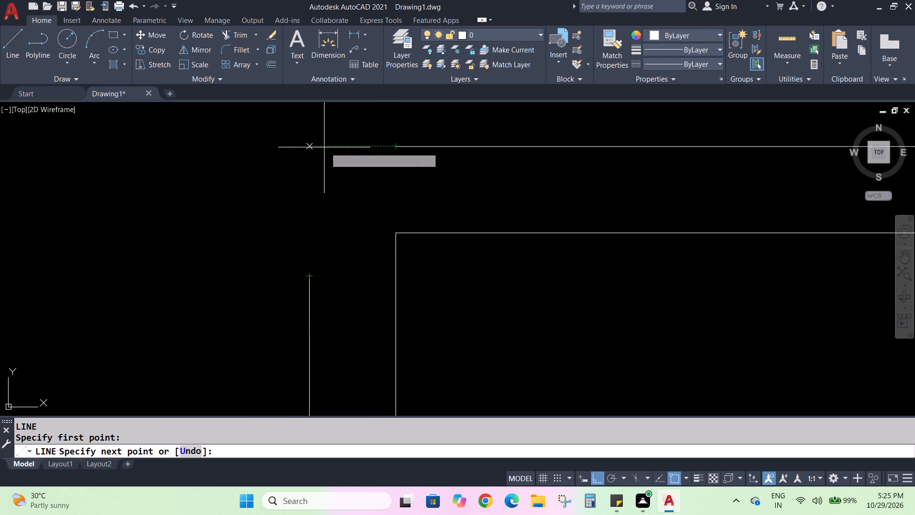
pyautogui.click(309, 148)
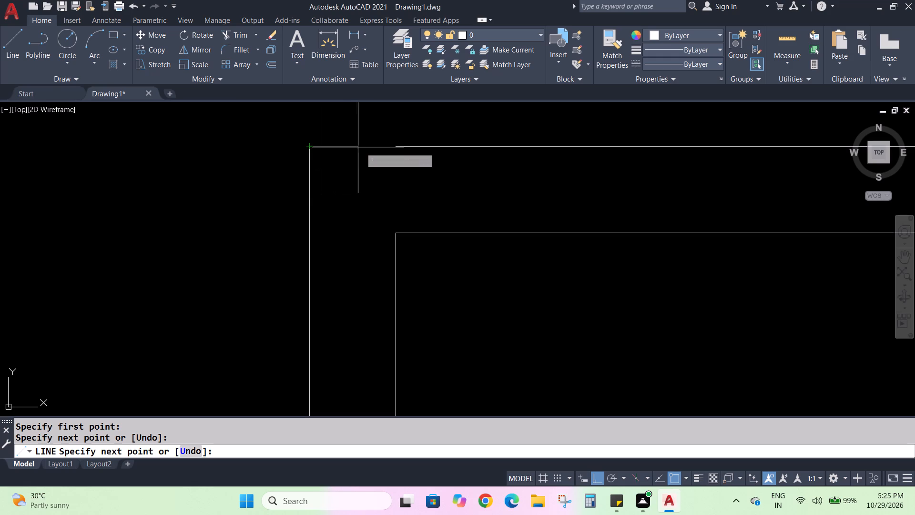
pyautogui.click(393, 148)
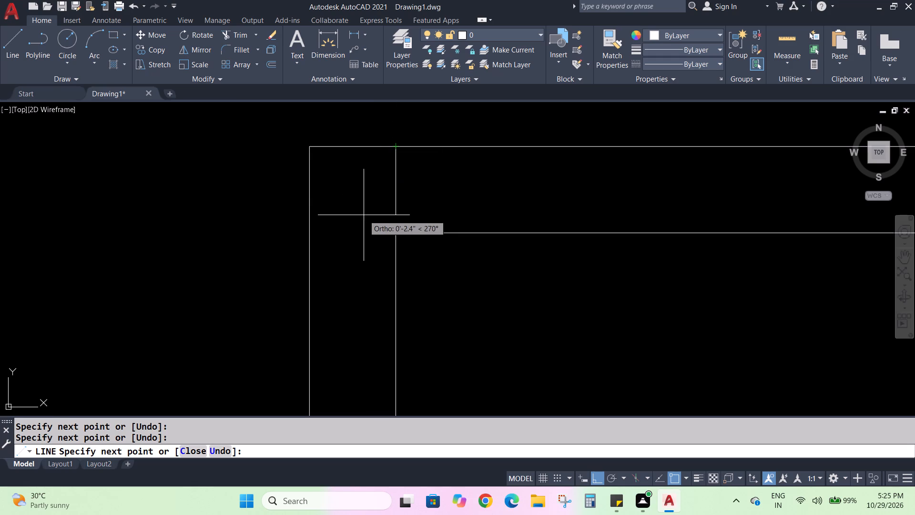
pyautogui.press('Escape')
pyautogui.press('Escape')
# Join all outer line segments of the projection, from top side wall to bottom side wall, into one polyline and check its selection.
pyautogui.press('j')
pyautogui.press('Return')
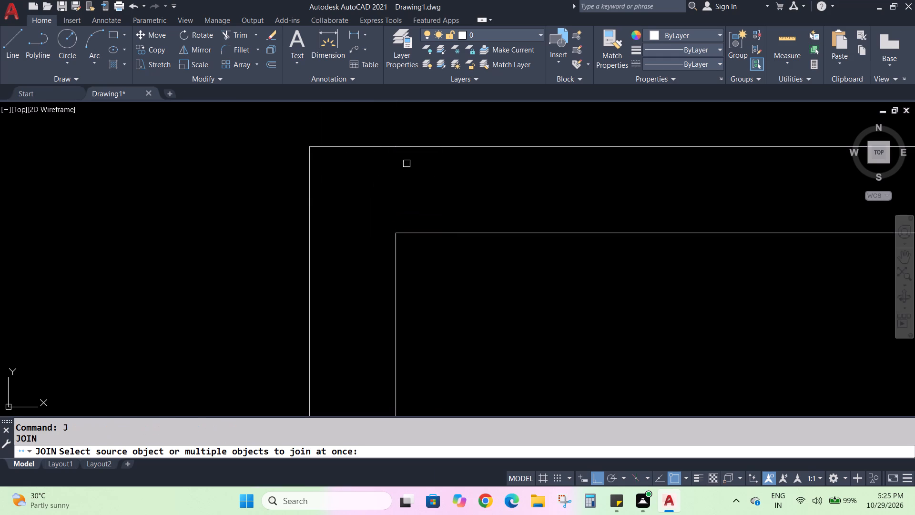
pyautogui.click(437, 146)
pyautogui.click(365, 145)
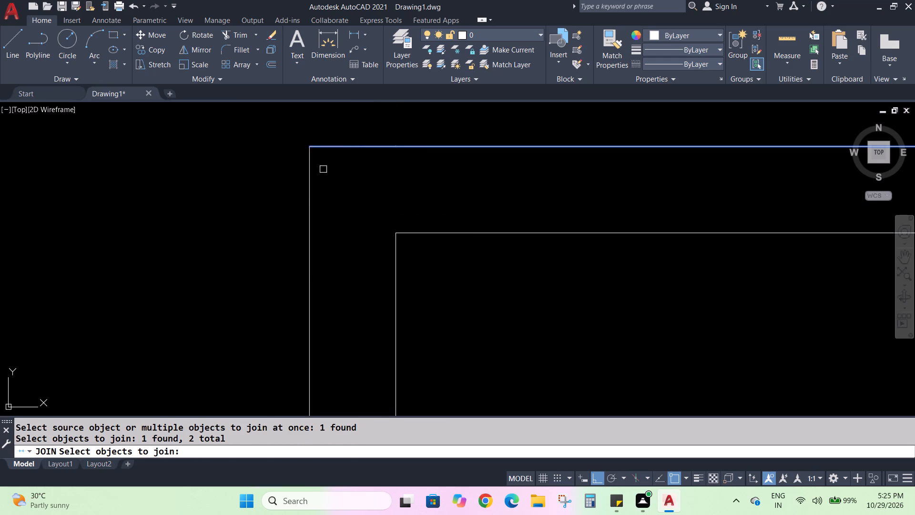
pyautogui.click(311, 179)
pyautogui.click(311, 306)
pyautogui.scroll(-5, 313, 280)
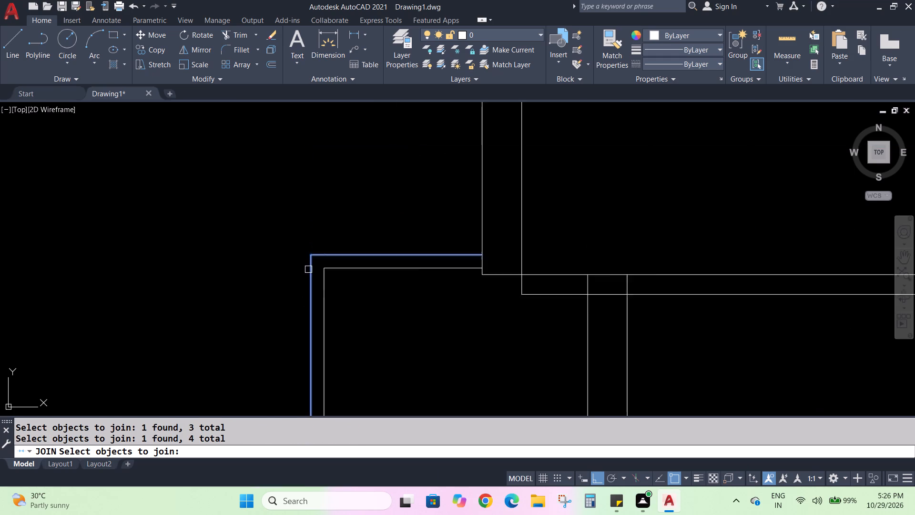
pyautogui.scroll(1, 313, 385)
pyautogui.scroll(-3, 255, 216)
pyautogui.scroll(3, 269, 390)
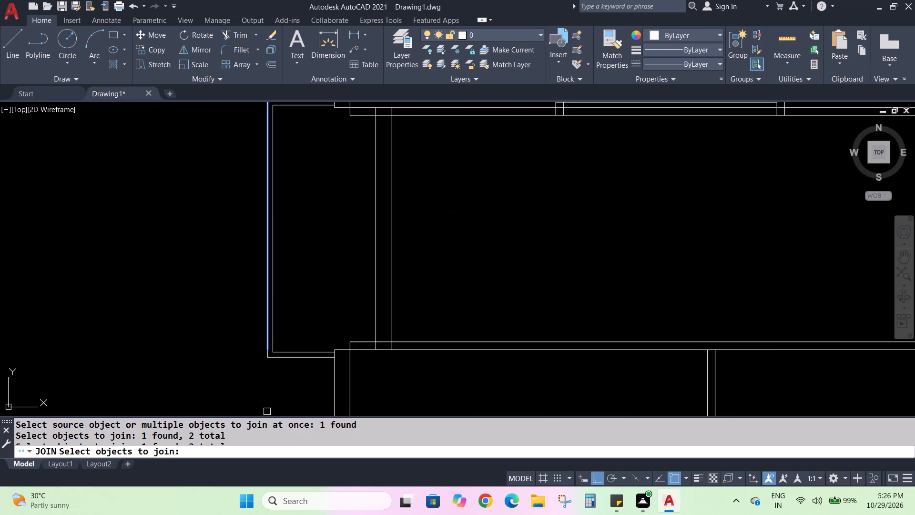
pyautogui.scroll(4, 277, 358)
pyautogui.click(244, 312)
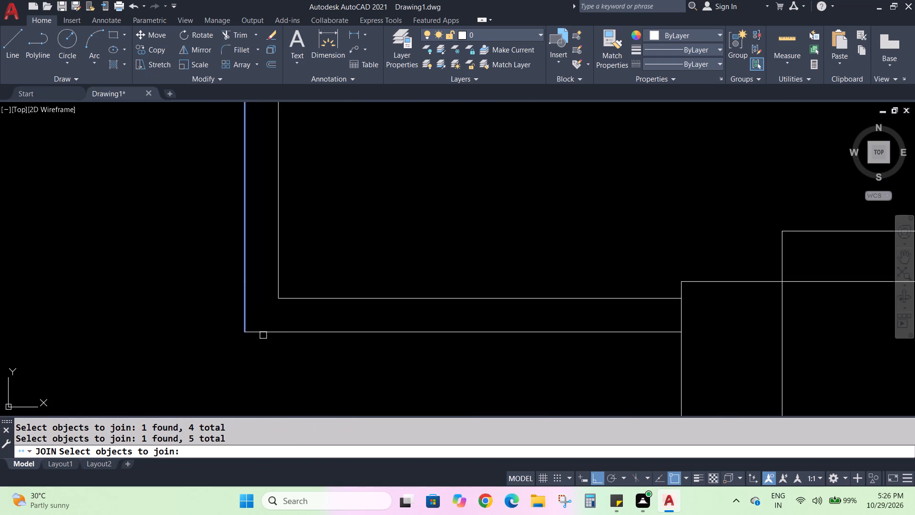
pyautogui.click(262, 332)
pyautogui.click(308, 331)
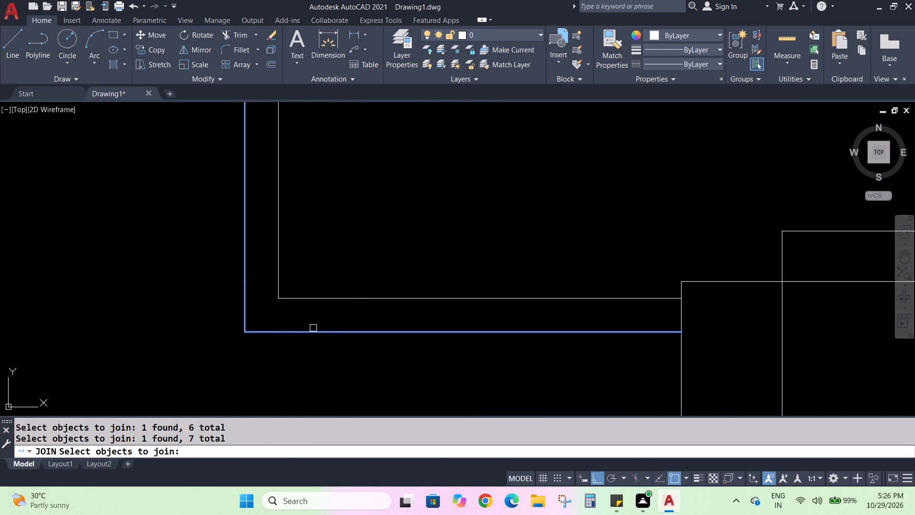
pyautogui.press('Return')
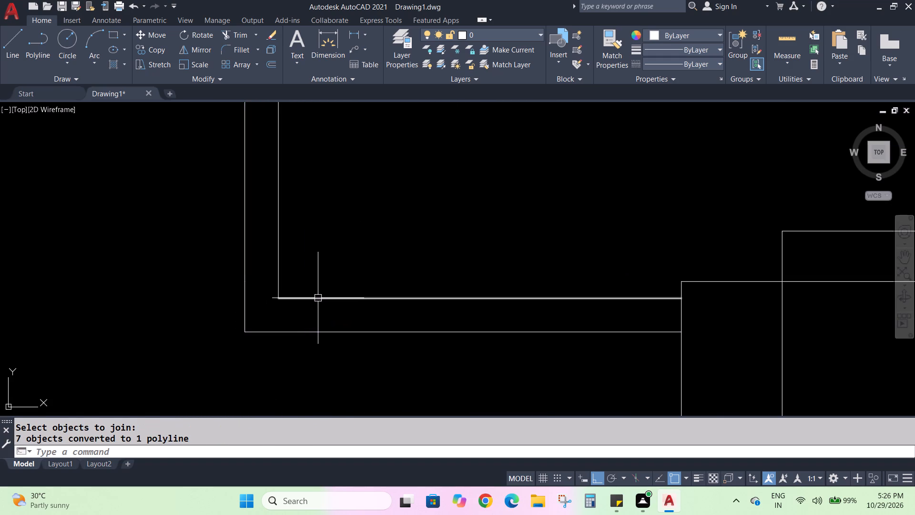
pyautogui.press('Escape')
pyautogui.click(316, 335)
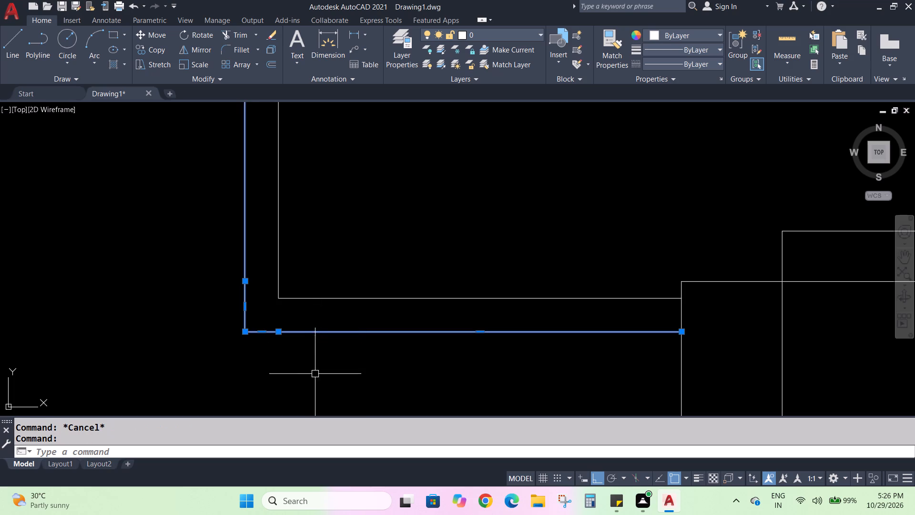
pyautogui.scroll(-4, 315, 367)
pyautogui.moveTo(351, 222); pyautogui.dragTo(354, 257, button='middle')
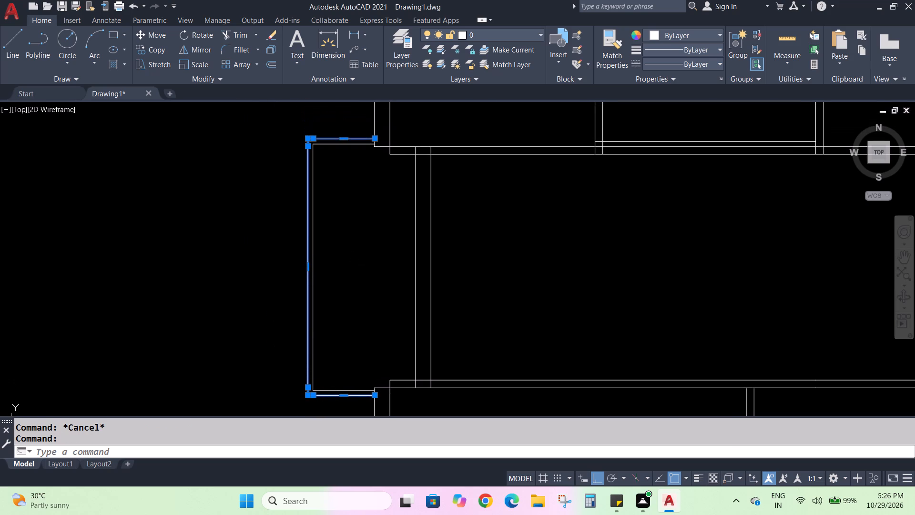
pyautogui.press('Escape')
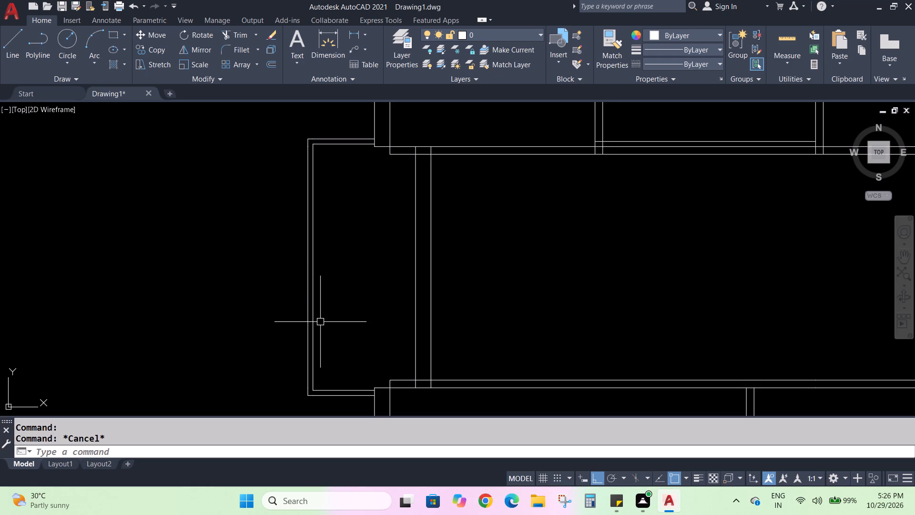
# At the projection's lower junction, draw lines from the room wall's inner corner across to the outer face and down to the existing corner.
pyautogui.scroll(1, 377, 403)
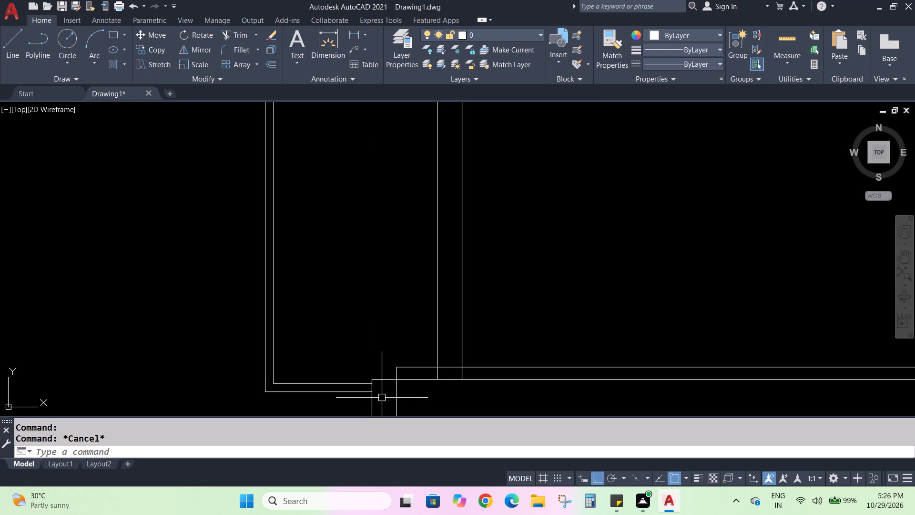
pyautogui.scroll(2, 382, 398)
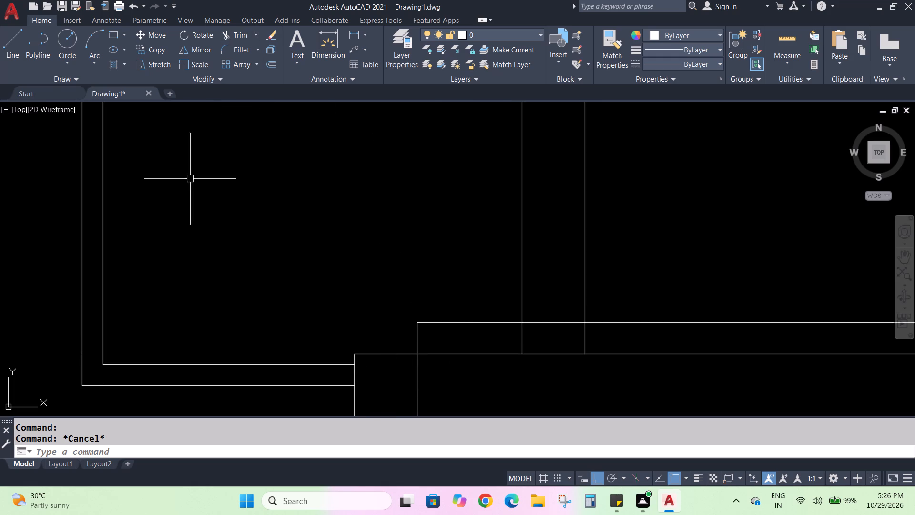
pyautogui.click(9, 40)
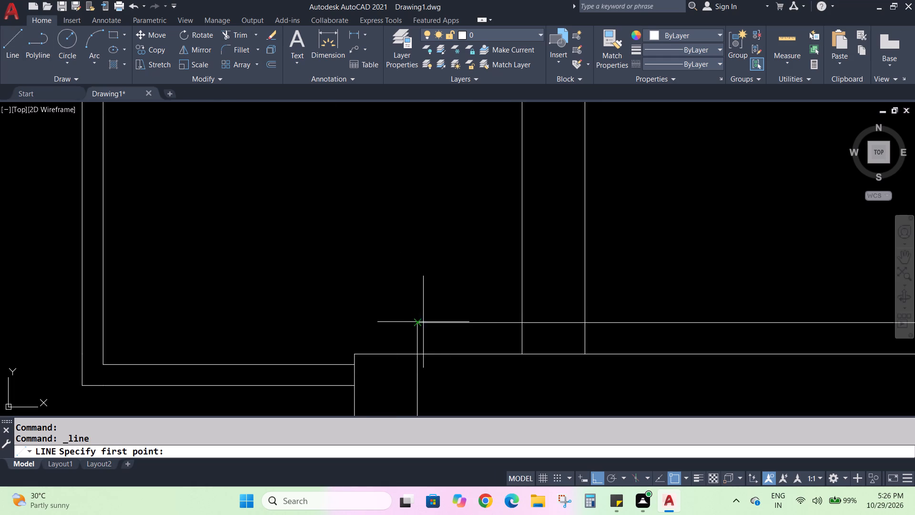
pyautogui.click(418, 325)
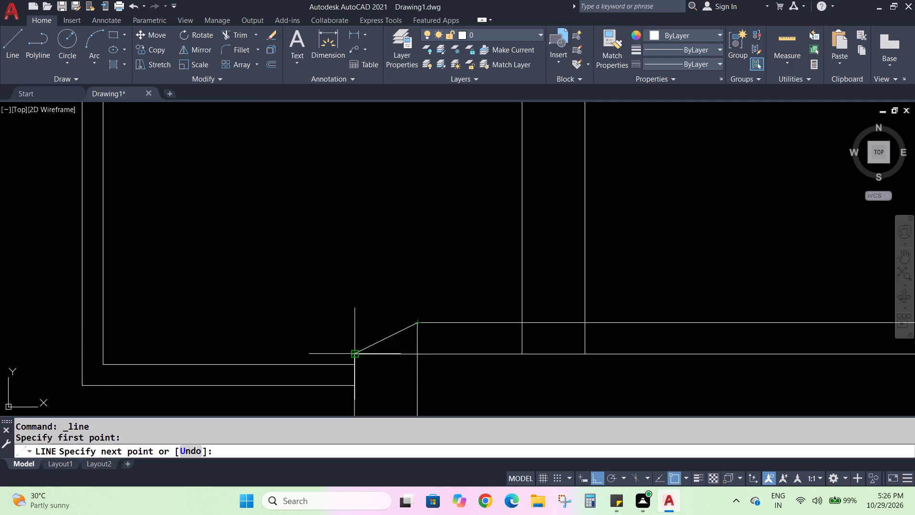
pyautogui.click(356, 324)
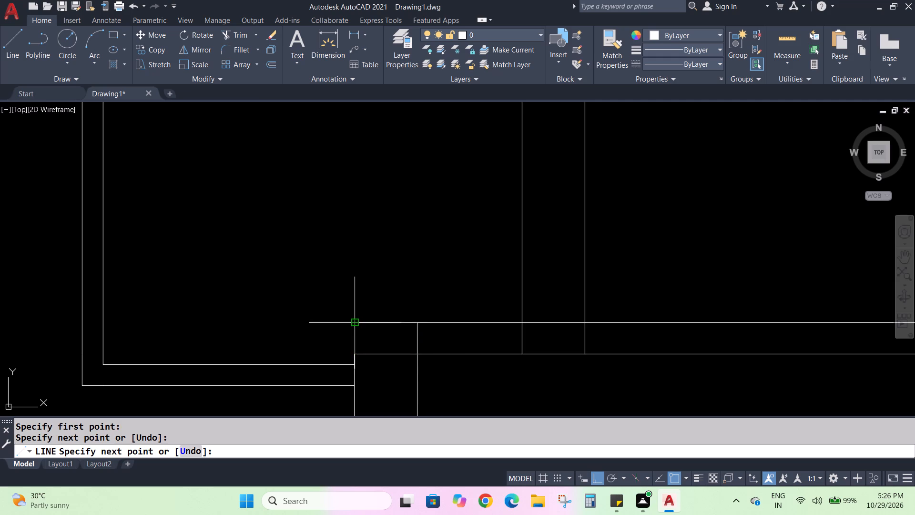
pyautogui.click(352, 354)
pyautogui.press('Escape')
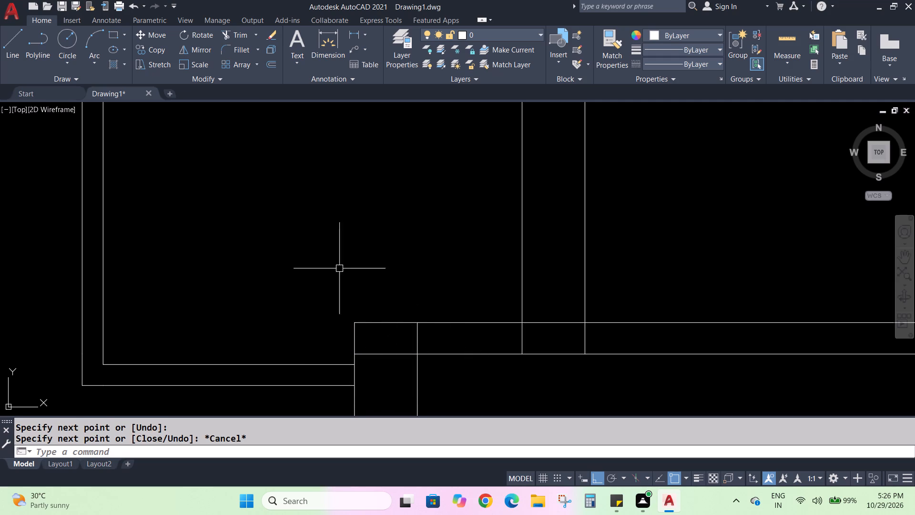
# At the projection's upper junction, draw lines from the outer wall corner down to the wall's lower face level and across to its inner corner.
pyautogui.scroll(-2, 349, 247)
pyautogui.moveTo(359, 196); pyautogui.dragTo(369, 258, button='middle')
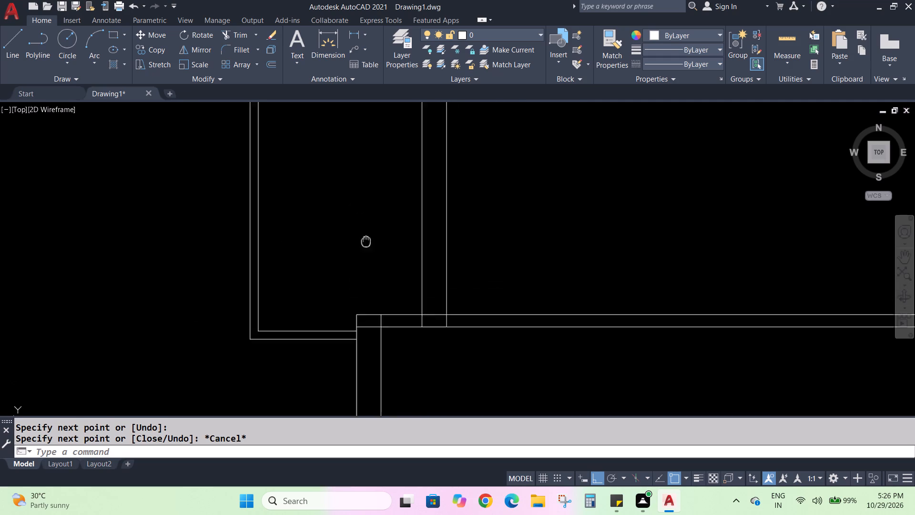
pyautogui.moveTo(369, 258); pyautogui.dragTo(401, 439, button='middle')
pyautogui.scroll(2, 392, 173)
pyautogui.moveTo(395, 181); pyautogui.dragTo(400, 312, button='middle')
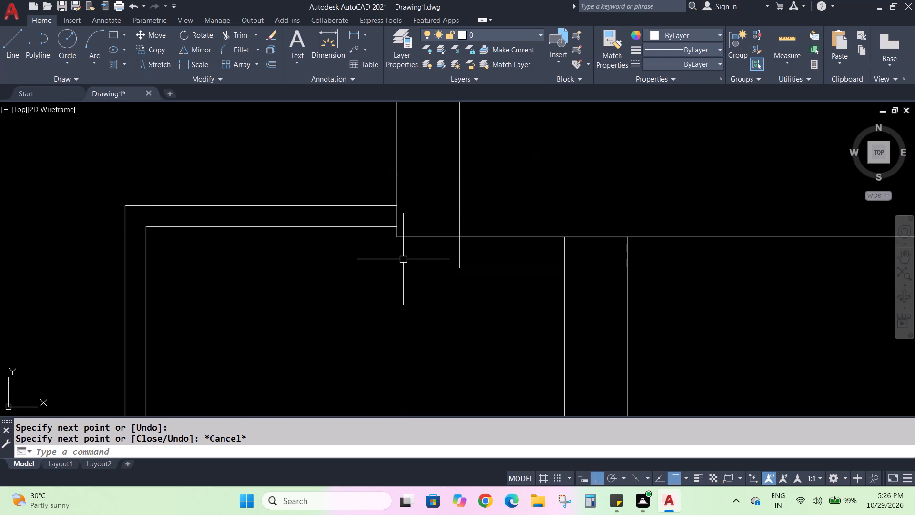
pyautogui.press('l')
pyautogui.press('Return')
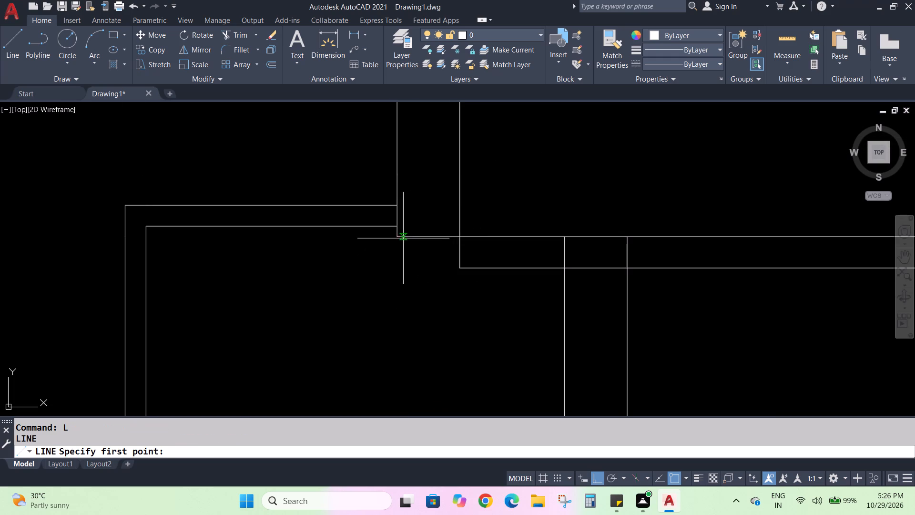
pyautogui.click(396, 237)
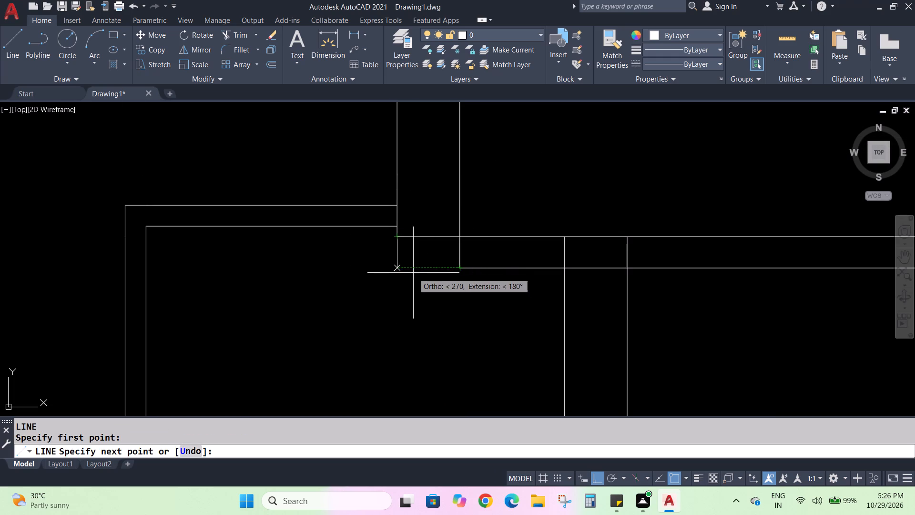
pyautogui.click(397, 268)
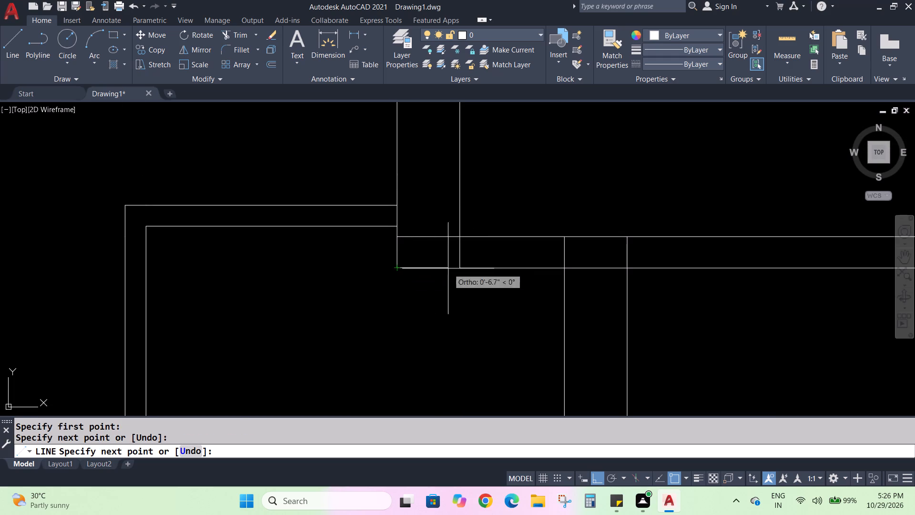
pyautogui.click(459, 268)
pyautogui.press('Escape')
pyautogui.press('Escape')
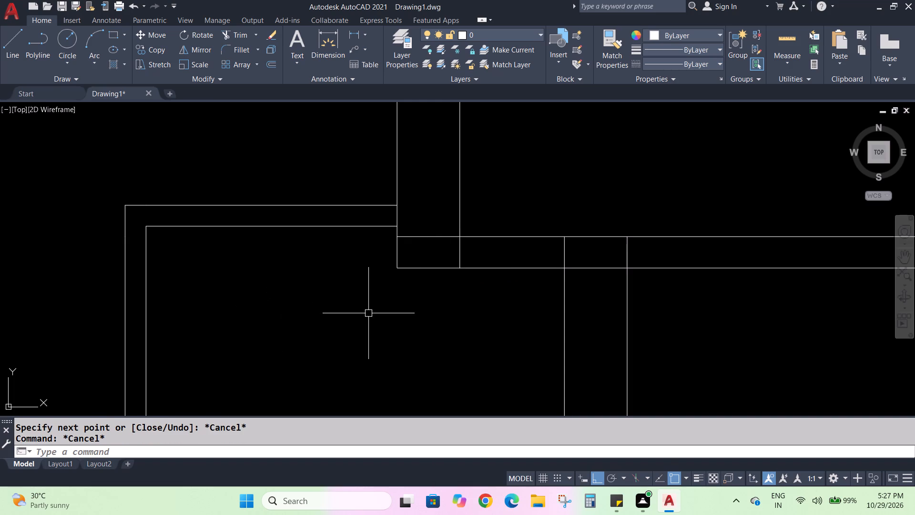
# Trim the overlapping lines at the projection's upper junction, clearing the room wall's corner and opening its lower face at the adjoining vertical wall.
pyautogui.write('TR')
pyautogui.press('Return')
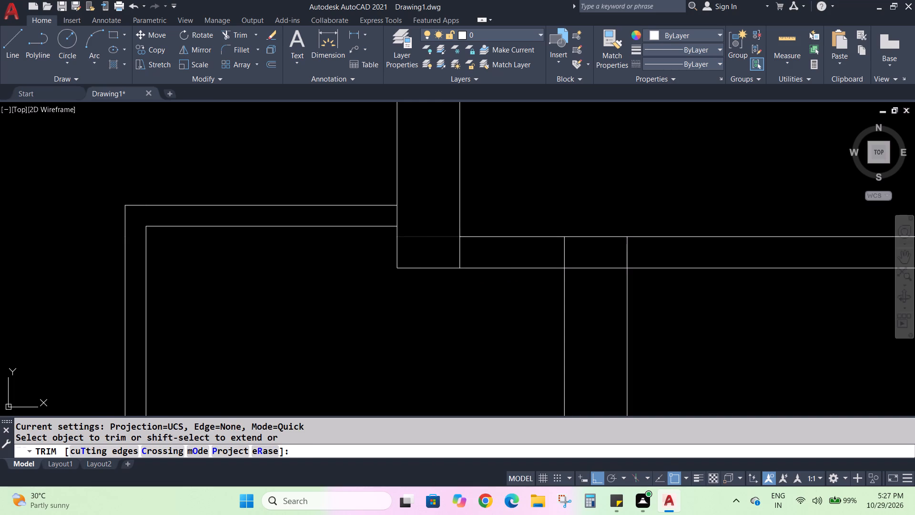
pyautogui.click(430, 240)
pyautogui.click(460, 254)
pyautogui.click(564, 255)
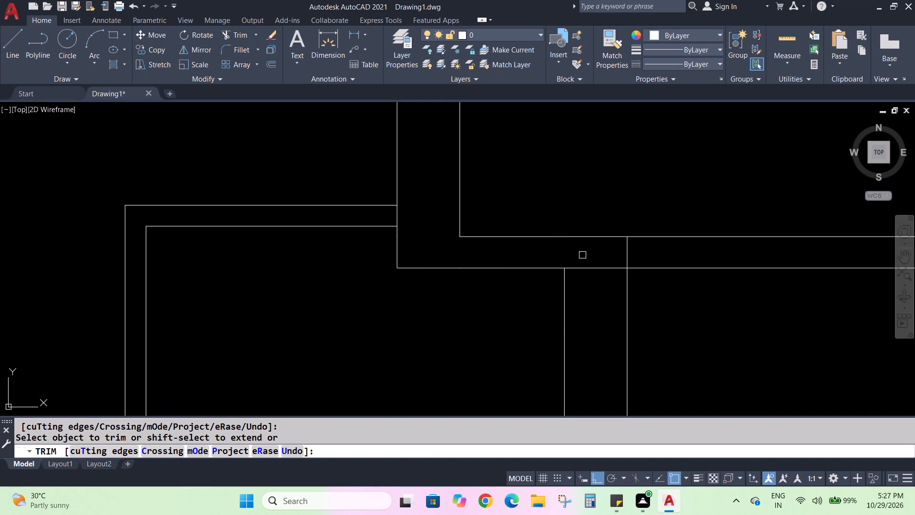
pyautogui.click(627, 254)
pyautogui.click(599, 267)
# Trim the overlapping lines at the projection's lower junction, clearing the room wall's corner and opening its upper face at the adjoining vertical wall.
pyautogui.scroll(-4, 545, 302)
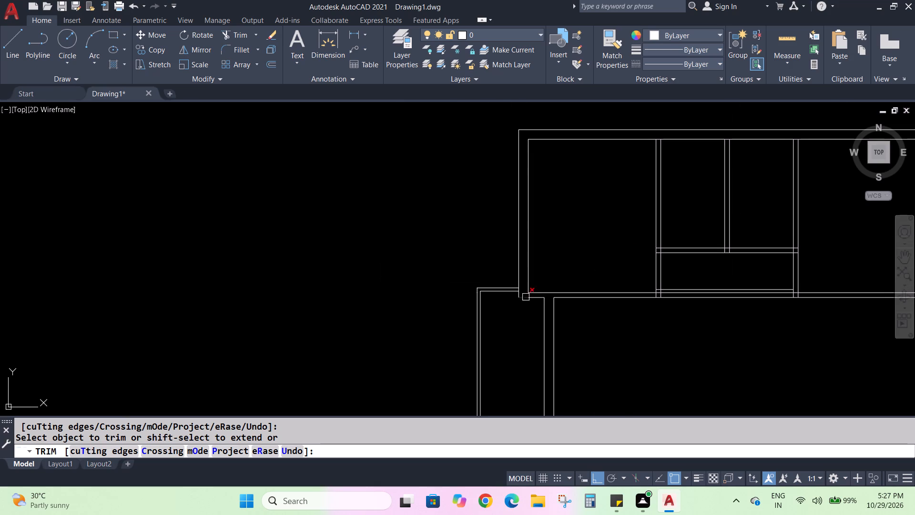
pyautogui.moveTo(508, 385); pyautogui.dragTo(478, 156, button='middle')
pyautogui.scroll(5, 508, 205)
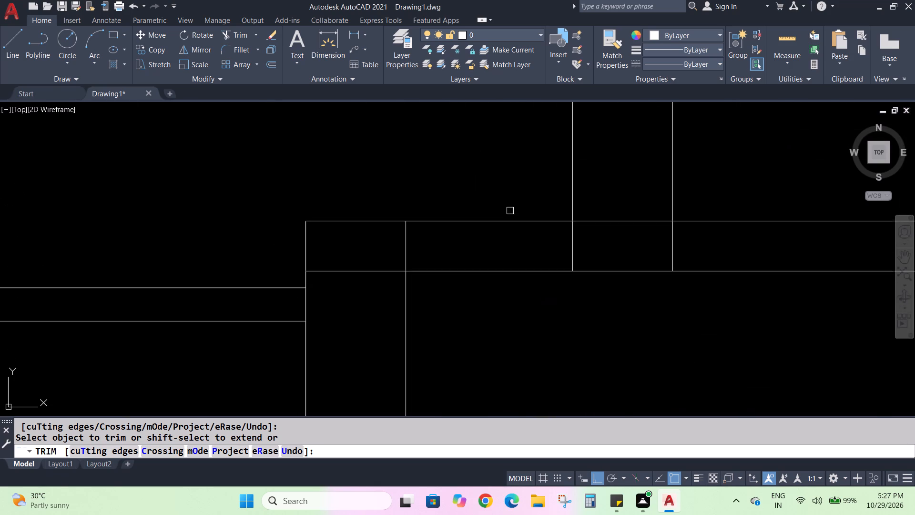
pyautogui.click(571, 247)
pyautogui.click(604, 216)
pyautogui.moveTo(632, 221); pyautogui.dragTo(639, 231)
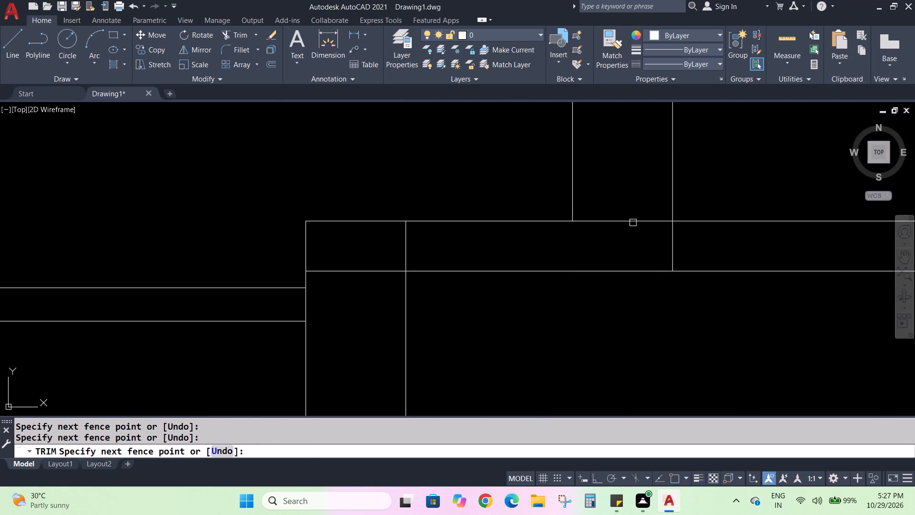
pyautogui.moveTo(639, 231); pyautogui.dragTo(667, 257)
pyautogui.moveTo(691, 238); pyautogui.dragTo(620, 193)
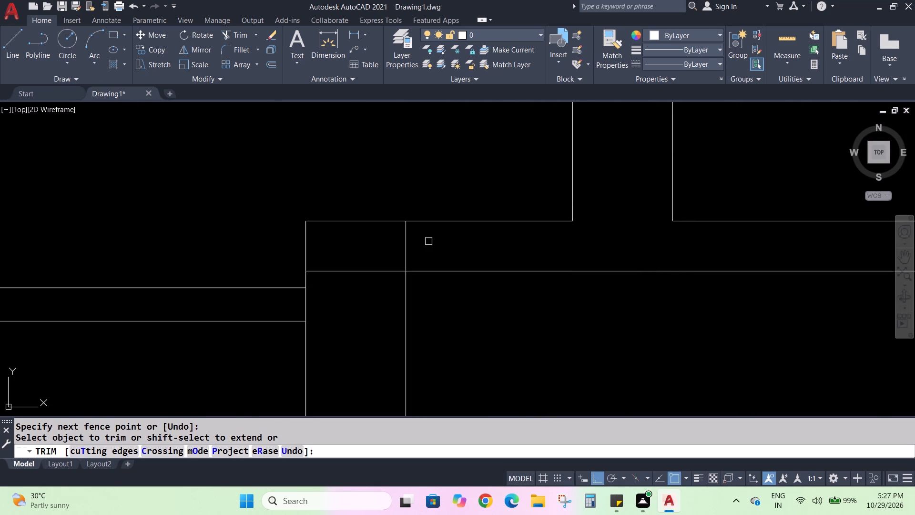
pyautogui.moveTo(423, 241); pyautogui.dragTo(352, 323)
# Trim the outer wall's inner face where the lower-left horizontal partition meets the left wall and the adjoining vertical partition meets the bottom wall.
pyautogui.scroll(-4, 353, 319)
pyautogui.scroll(-2, 392, 349)
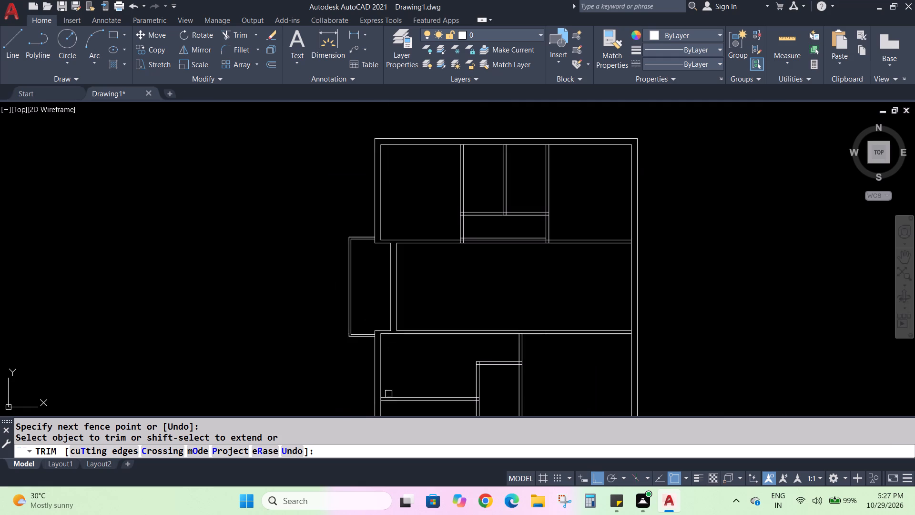
pyautogui.scroll(6, 391, 418)
pyautogui.scroll(-3, 427, 276)
pyautogui.scroll(4, 423, 354)
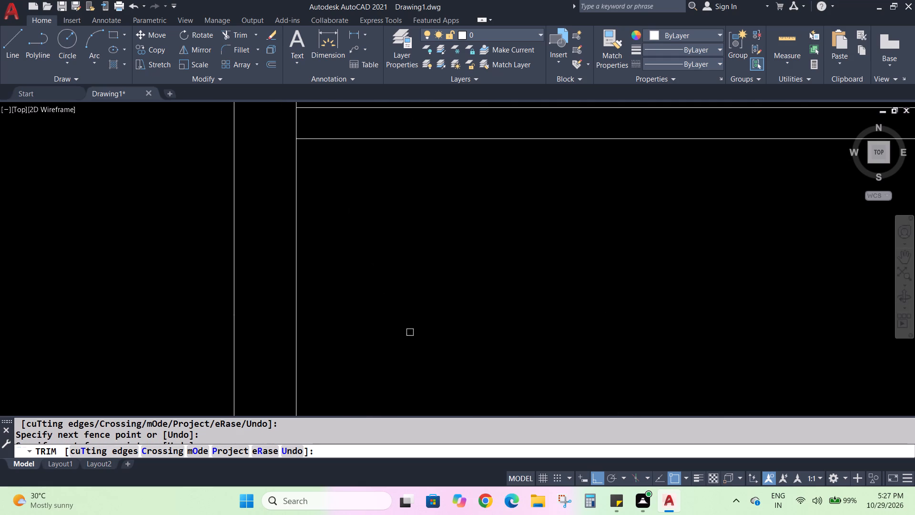
pyautogui.click(296, 131)
pyautogui.scroll(-4, 306, 173)
pyautogui.scroll(1, 325, 270)
pyautogui.scroll(3, 558, 221)
pyautogui.click(555, 215)
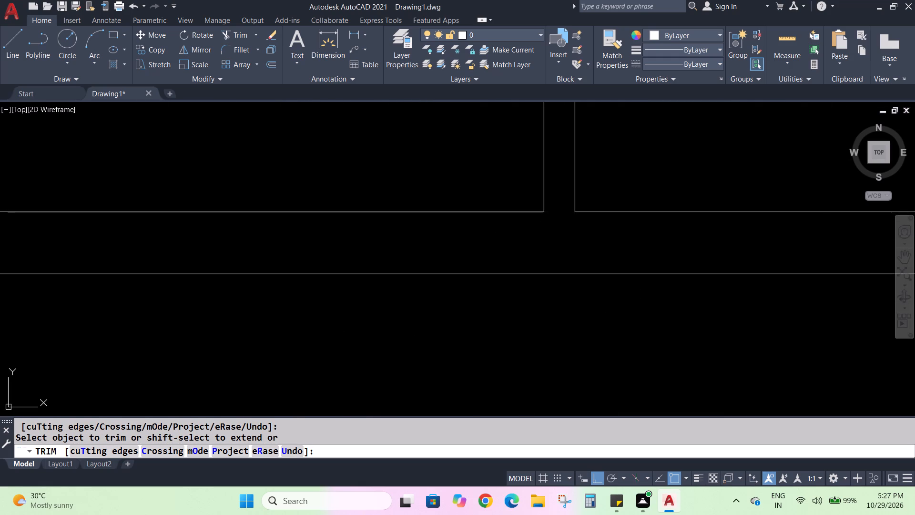
# Trim the crossings of the lower stepped partition at its T-junction, its upper corner and its junction with the long vertical partition.
pyautogui.scroll(-4, 570, 196)
pyautogui.scroll(4, 569, 113)
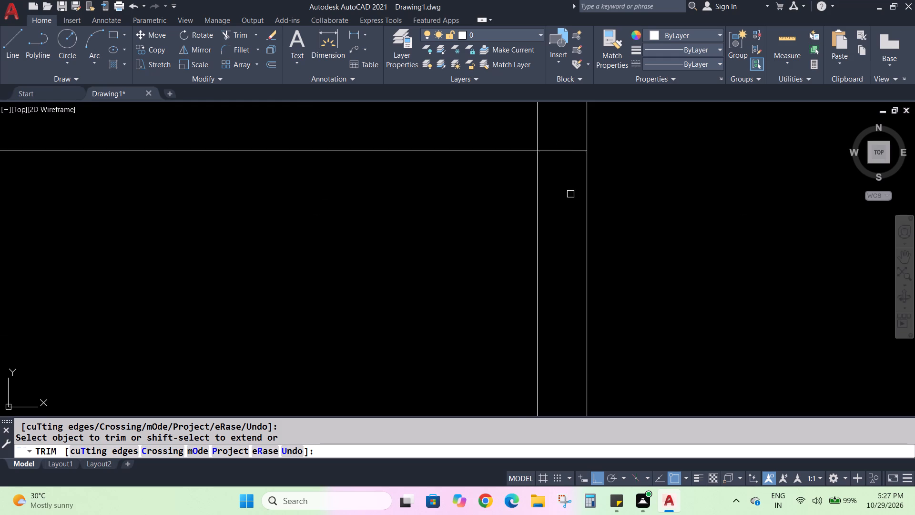
pyautogui.moveTo(573, 213); pyautogui.dragTo(561, 285, button='middle')
pyautogui.moveTo(549, 140); pyautogui.dragTo(560, 238)
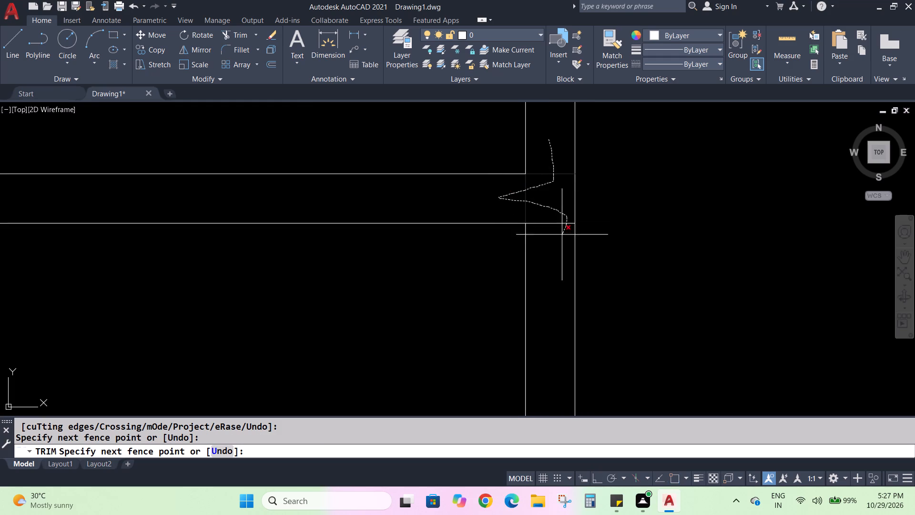
pyautogui.moveTo(560, 238); pyautogui.dragTo(555, 249)
pyautogui.scroll(-5, 557, 190)
pyautogui.scroll(5, 552, 117)
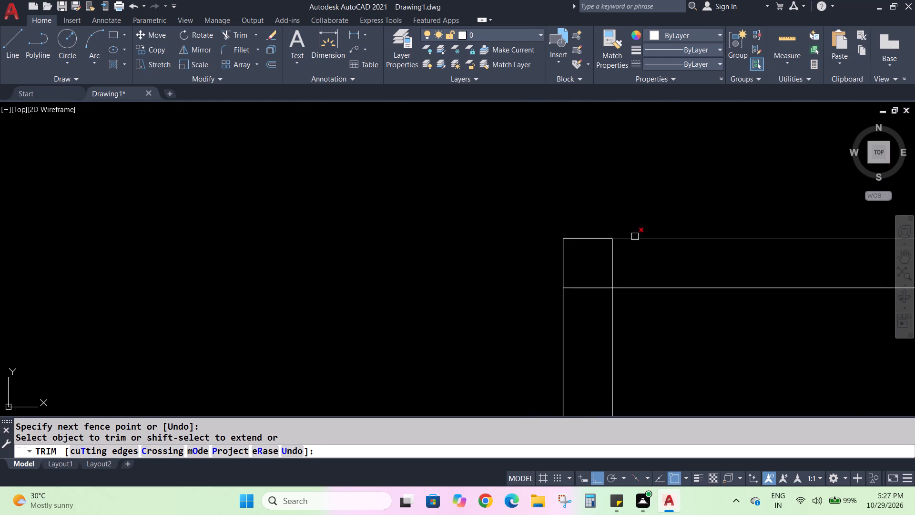
pyautogui.moveTo(635, 261); pyautogui.dragTo(585, 313)
pyautogui.scroll(-6, 585, 287)
pyautogui.scroll(4, 655, 291)
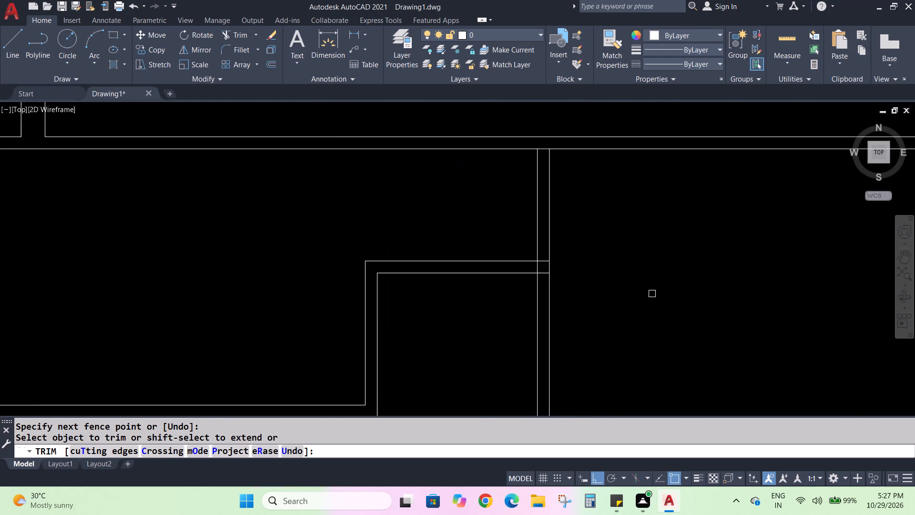
pyautogui.moveTo(459, 254); pyautogui.dragTo(480, 249)
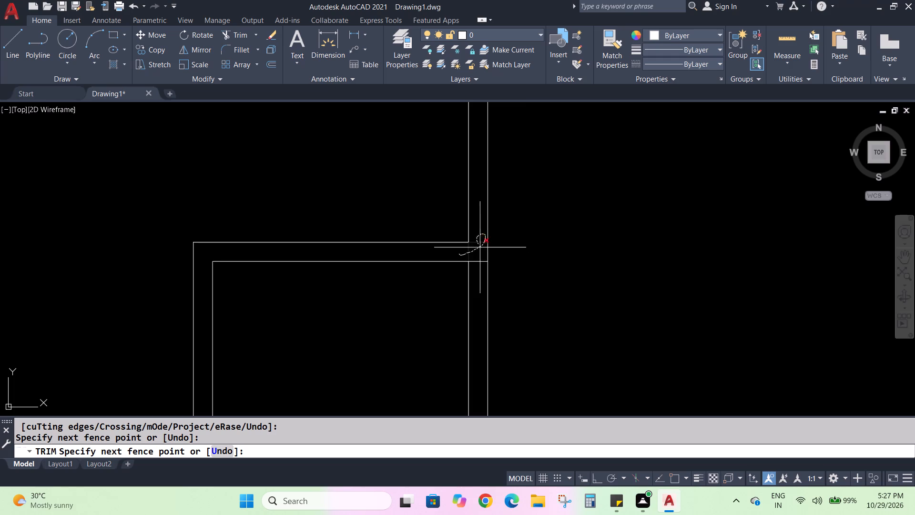
pyautogui.moveTo(480, 249); pyautogui.dragTo(477, 278)
# Trim the wall faces across both ends of the lower block's long vertical partition, at the bottom outer wall and the horizontal wall above.
pyautogui.scroll(-4, 543, 239)
pyautogui.scroll(4, 526, 319)
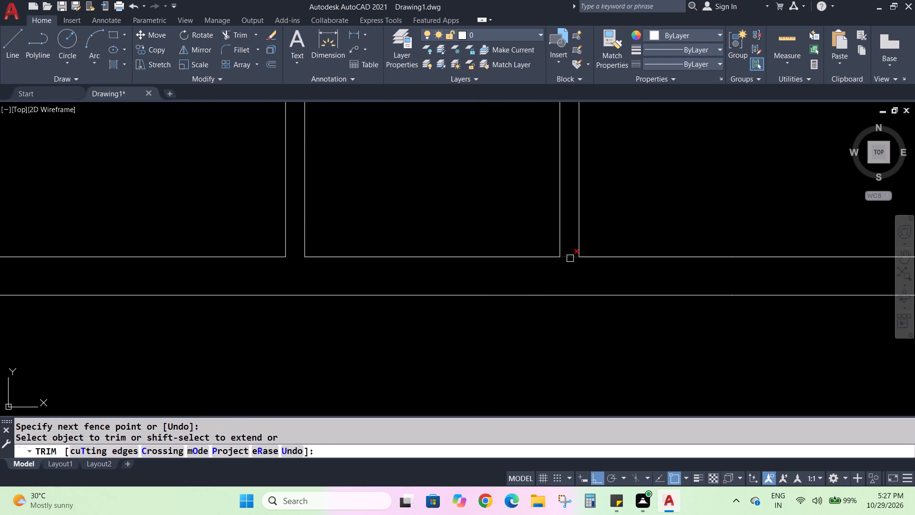
pyautogui.click(568, 258)
pyautogui.scroll(-6, 568, 259)
pyautogui.scroll(3, 584, 260)
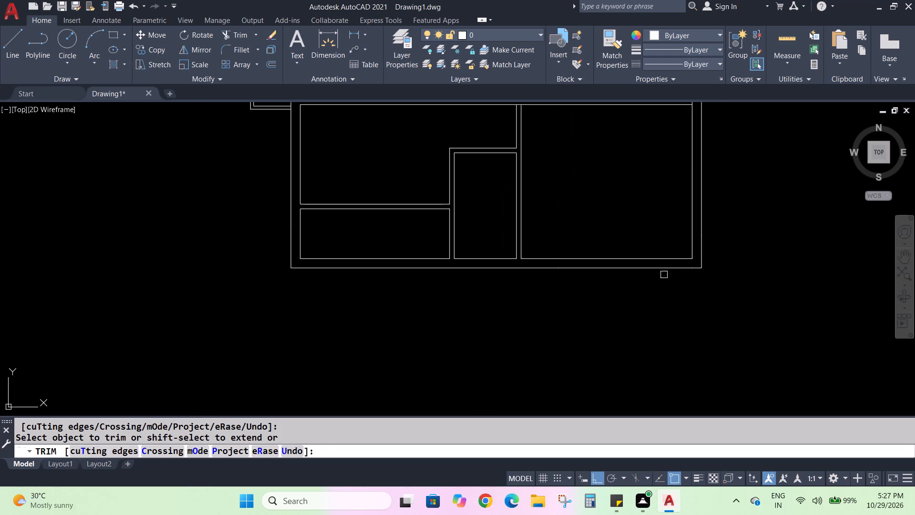
pyautogui.scroll(2, 631, 192)
pyautogui.scroll(-2, 627, 195)
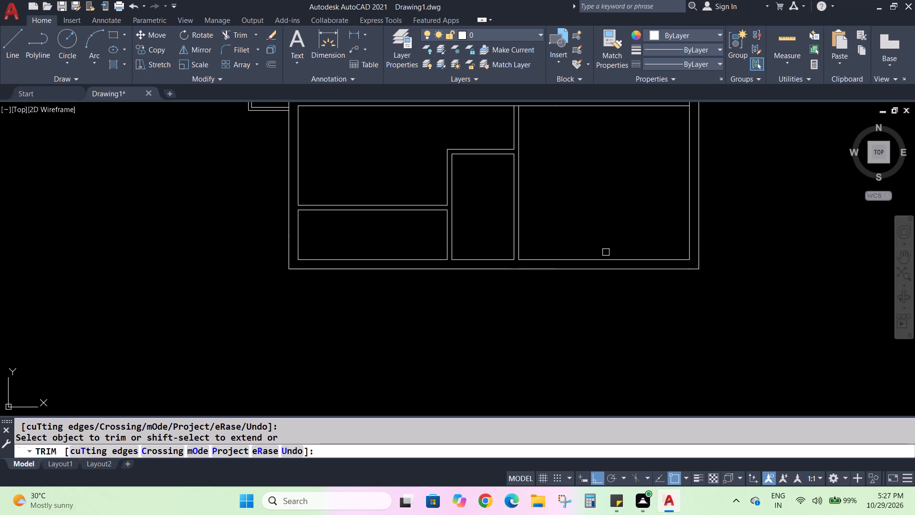
pyautogui.scroll(-2, 590, 213)
pyautogui.scroll(2, 616, 148)
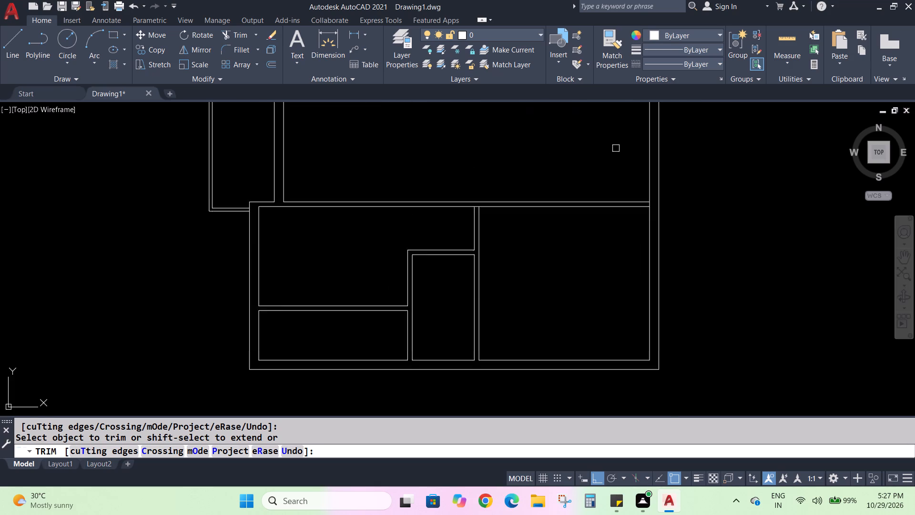
pyautogui.scroll(1, 616, 148)
pyautogui.scroll(2, 382, 231)
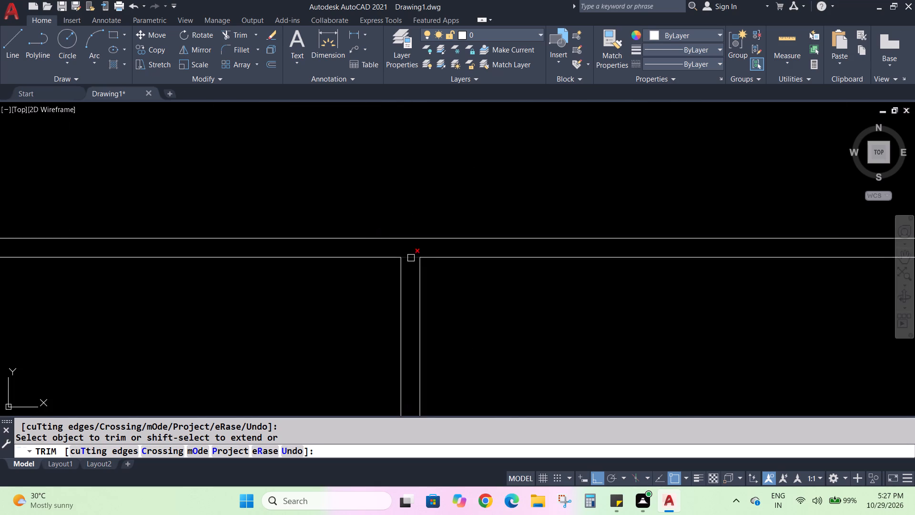
pyautogui.click(411, 258)
# Trim the right outer wall's inner face where the central room's lower and upper horizontal walls meet it.
pyautogui.scroll(-3, 556, 280)
pyautogui.scroll(2, 727, 288)
pyautogui.scroll(3, 643, 251)
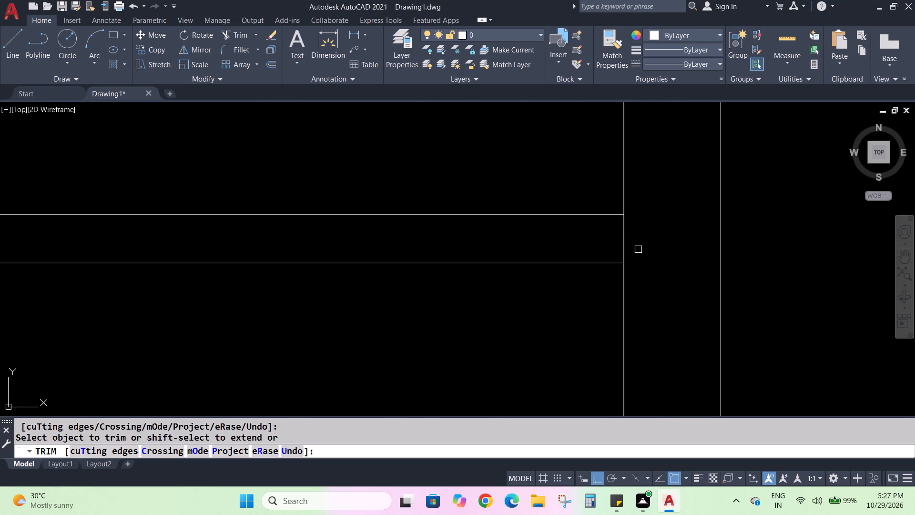
pyautogui.click(624, 244)
pyautogui.scroll(-4, 472, 265)
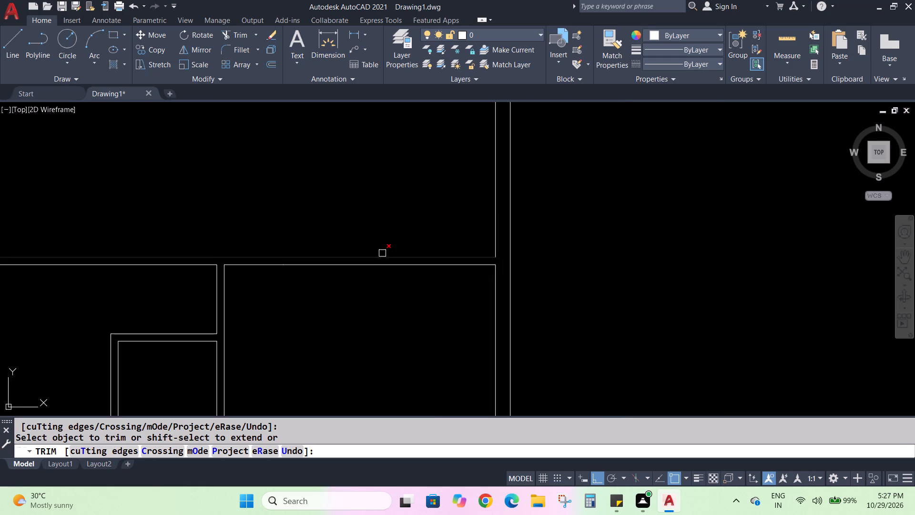
pyautogui.scroll(-4, 379, 247)
pyautogui.scroll(4, 413, 219)
pyautogui.scroll(2, 458, 185)
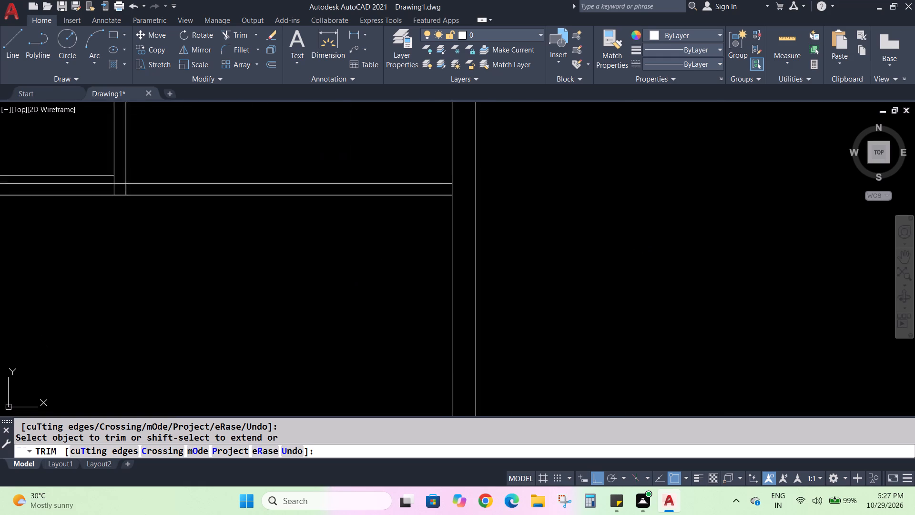
pyautogui.scroll(2, 458, 185)
pyautogui.click(435, 201)
# Trim the upper block's right and left partition ends at the central room's upper wall, removing the extra line just above that wall.
pyautogui.scroll(-5, 433, 201)
pyautogui.scroll(4, 218, 199)
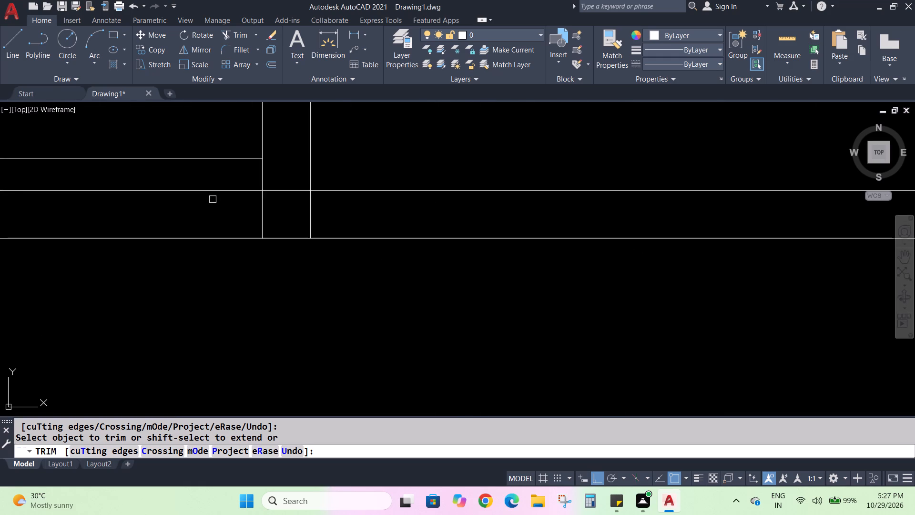
pyautogui.moveTo(242, 211); pyautogui.dragTo(335, 227)
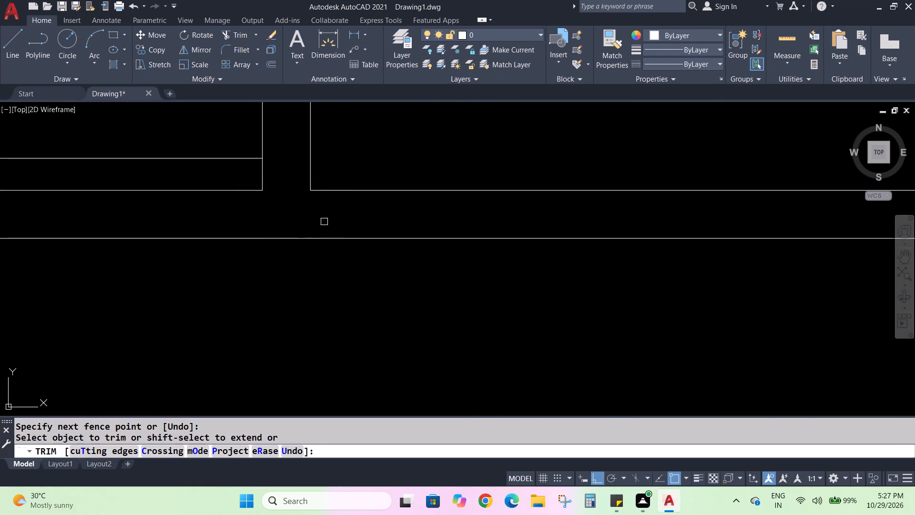
pyautogui.scroll(-5, 285, 212)
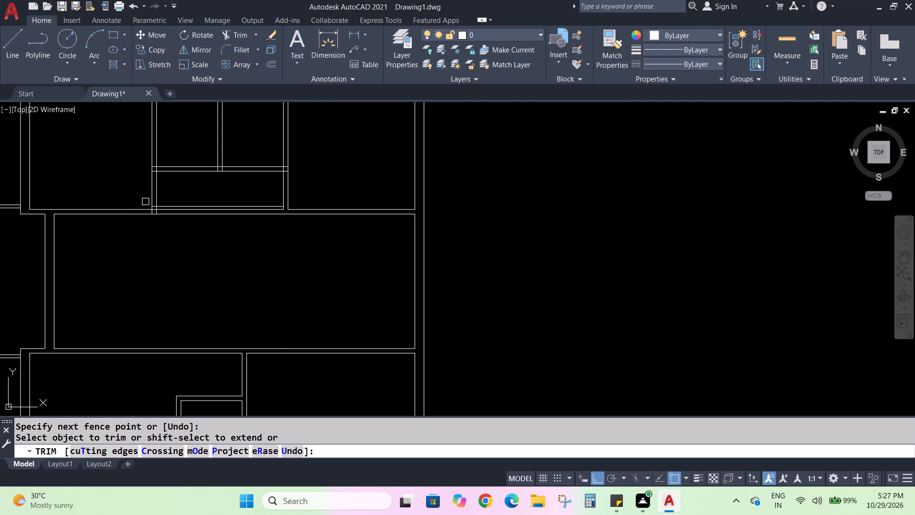
pyautogui.click(190, 203)
pyautogui.click(191, 207)
pyautogui.scroll(5, 159, 209)
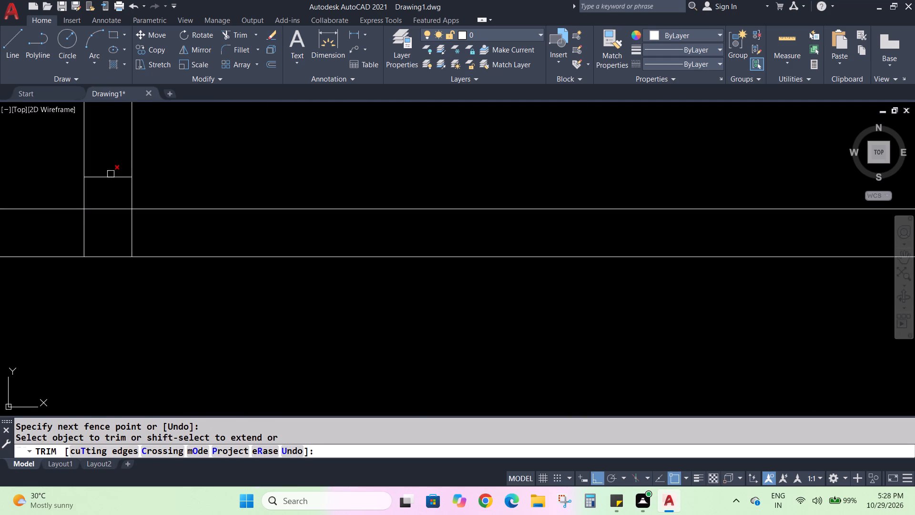
pyautogui.moveTo(111, 160); pyautogui.dragTo(152, 234)
# Trim the crossing lines where the upper block's short horizontal partition meets the left, middle and right vertical partitions.
pyautogui.scroll(-5, 158, 236)
pyautogui.scroll(4, 159, 186)
pyautogui.moveTo(135, 199); pyautogui.dragTo(156, 233)
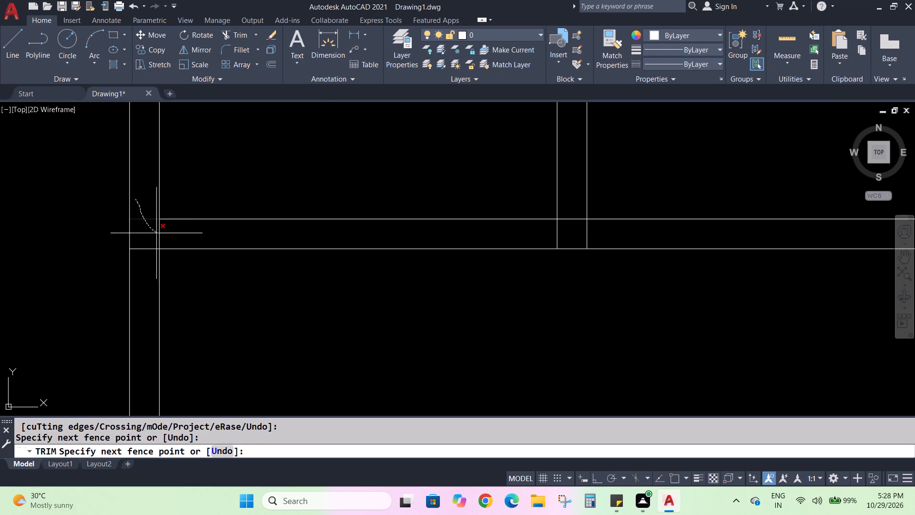
pyautogui.moveTo(156, 233); pyautogui.dragTo(144, 257)
pyautogui.moveTo(532, 243); pyautogui.dragTo(539, 242)
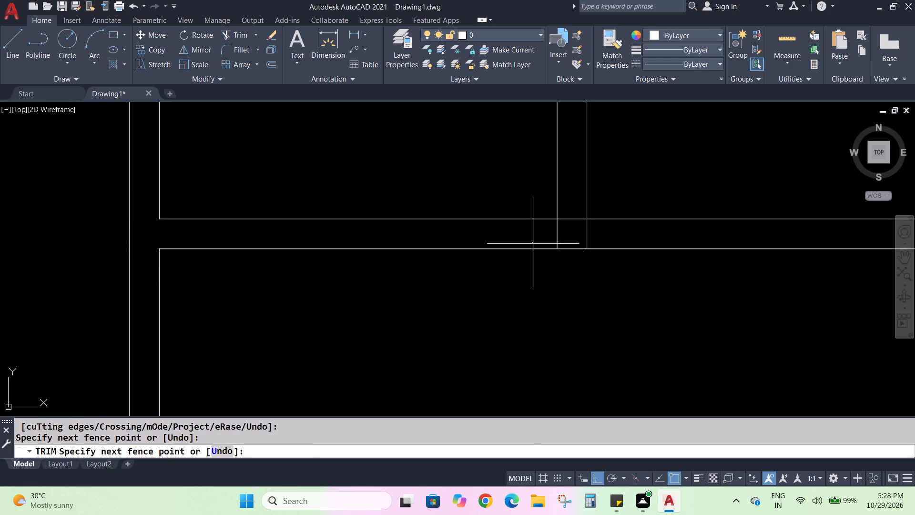
pyautogui.moveTo(539, 242); pyautogui.dragTo(603, 239)
pyautogui.scroll(-4, 602, 240)
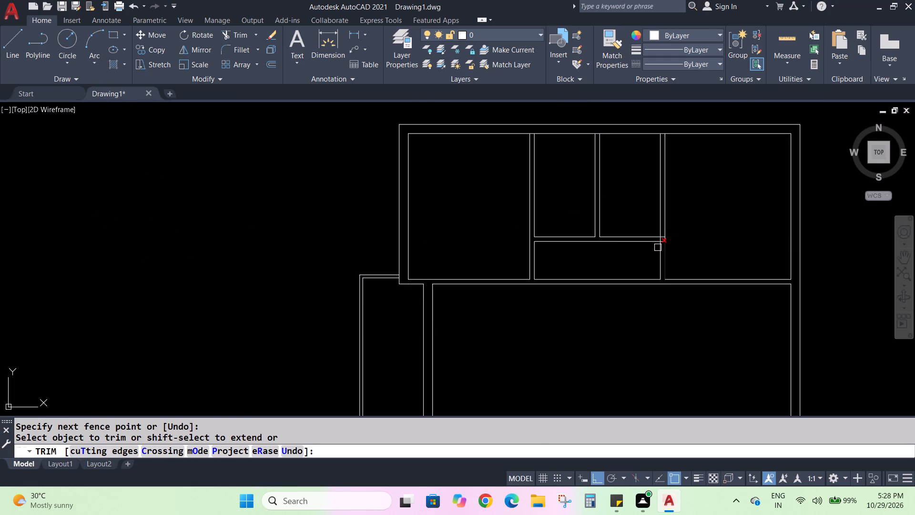
pyautogui.scroll(4, 677, 244)
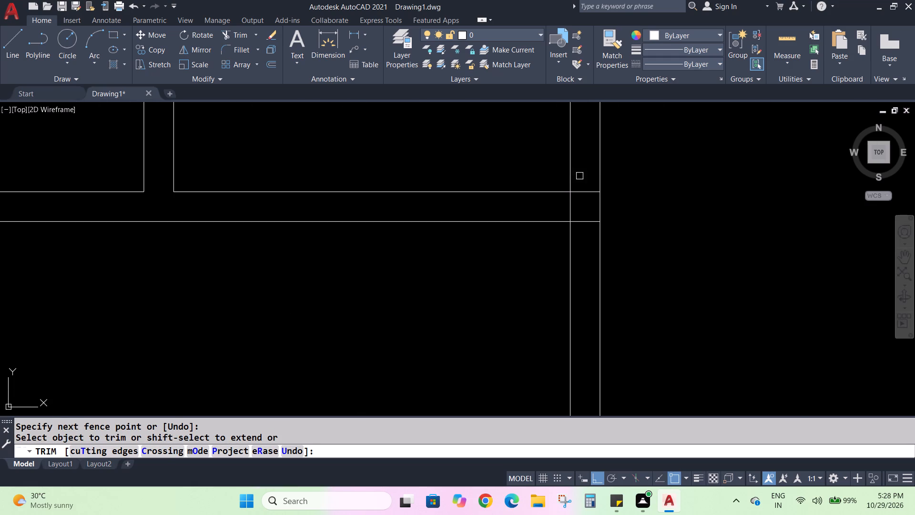
pyautogui.moveTo(581, 173); pyautogui.dragTo(584, 230)
# Trim the top outer wall's inner face where the upper block's left, middle and right vertical partitions meet it.
pyautogui.scroll(-3, 562, 211)
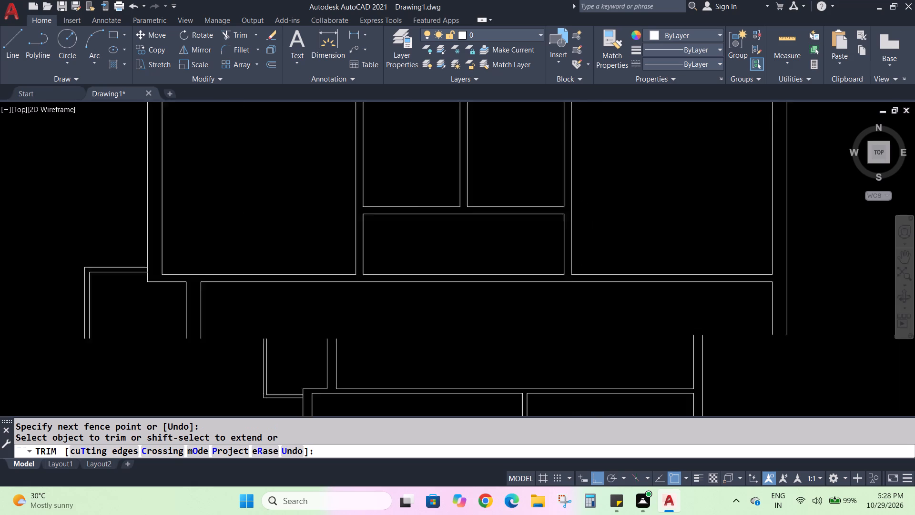
pyautogui.scroll(-2, 562, 211)
pyautogui.scroll(5, 488, 139)
pyautogui.moveTo(440, 185); pyautogui.dragTo(434, 207)
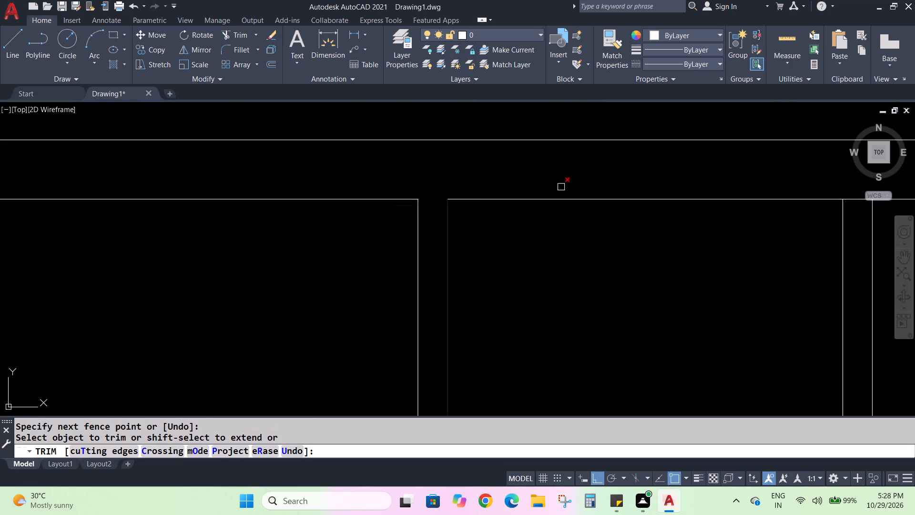
pyautogui.scroll(-4, 594, 181)
pyautogui.scroll(4, 639, 191)
pyautogui.moveTo(598, 133); pyautogui.dragTo(598, 145)
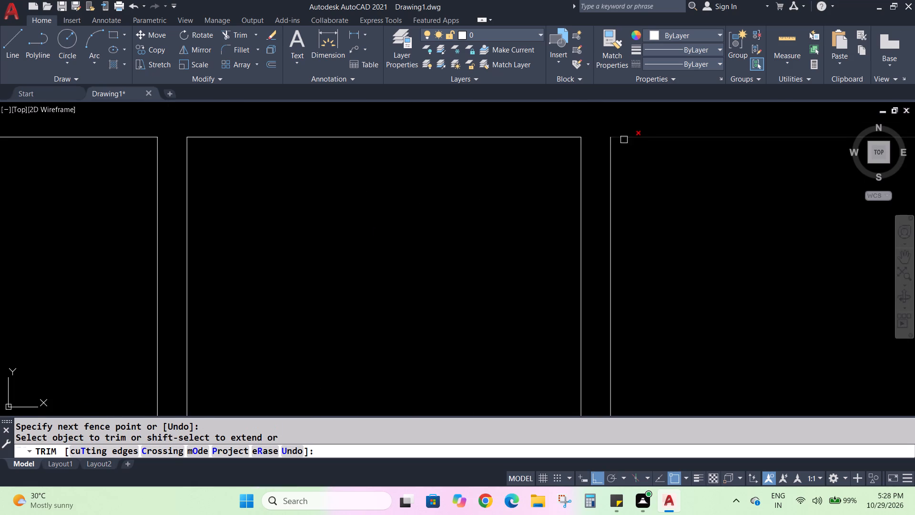
pyautogui.scroll(-5, 641, 147)
pyautogui.scroll(4, 703, 141)
pyautogui.moveTo(540, 168); pyautogui.dragTo(539, 172)
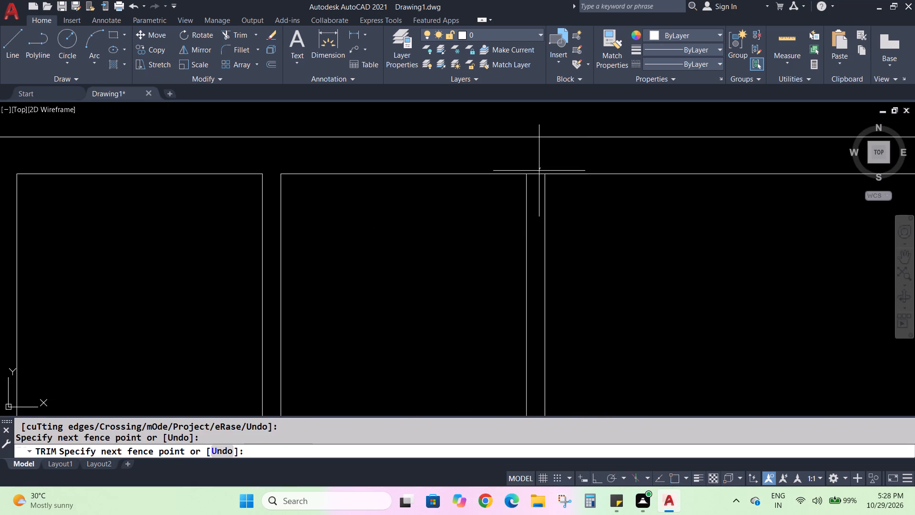
pyautogui.moveTo(539, 172); pyautogui.dragTo(538, 176)
pyautogui.scroll(-4, 541, 181)
pyautogui.scroll(2, 518, 243)
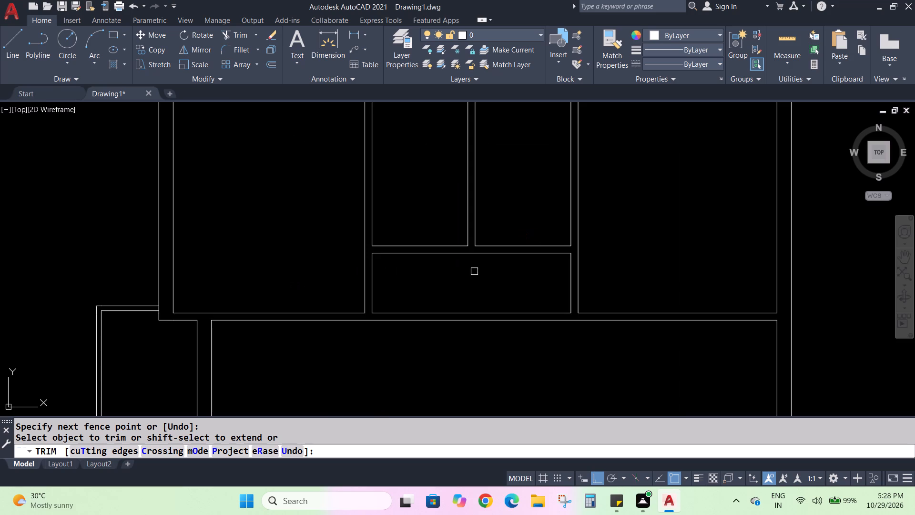
pyautogui.scroll(-2, 534, 257)
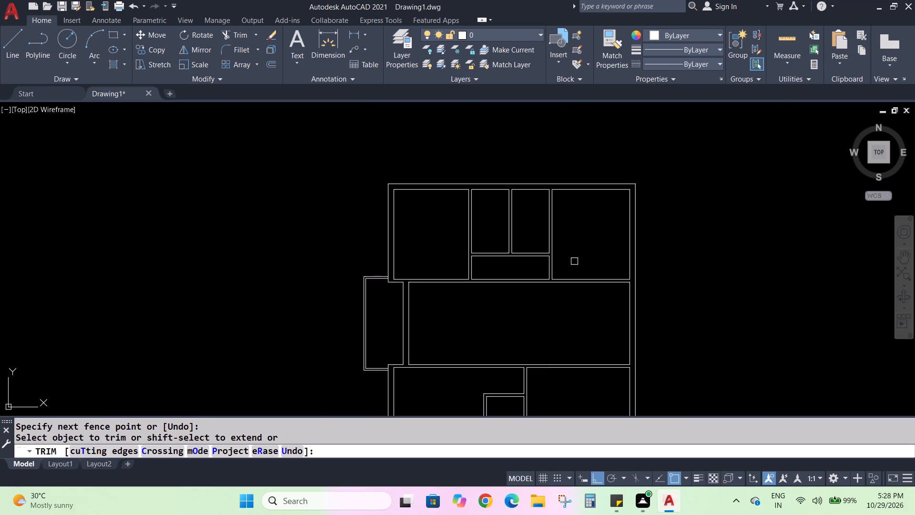
pyautogui.press('Escape')
pyautogui.press('Escape')
# Draw a short horizontal line across the central room's left wall, joining the midpoints of its two faces.
pyautogui.moveTo(529, 318); pyautogui.dragTo(515, 244, button='middle')
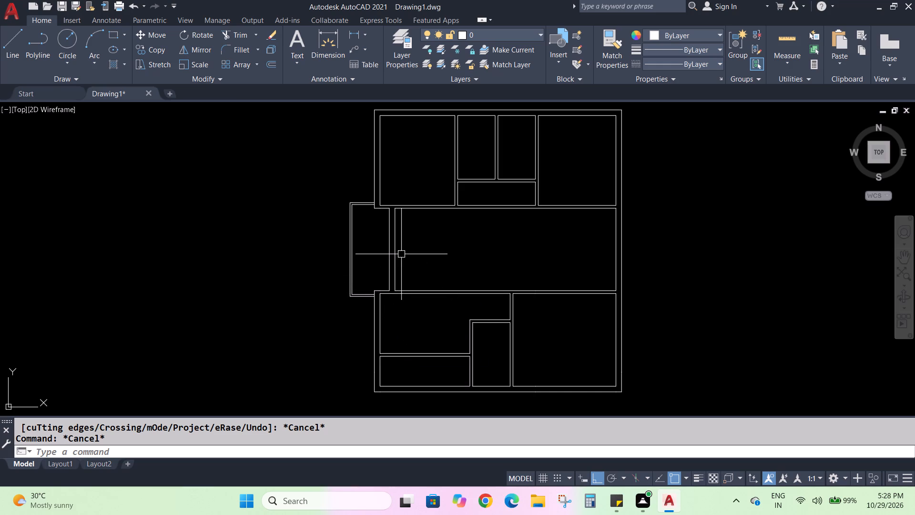
pyautogui.scroll(2, 401, 254)
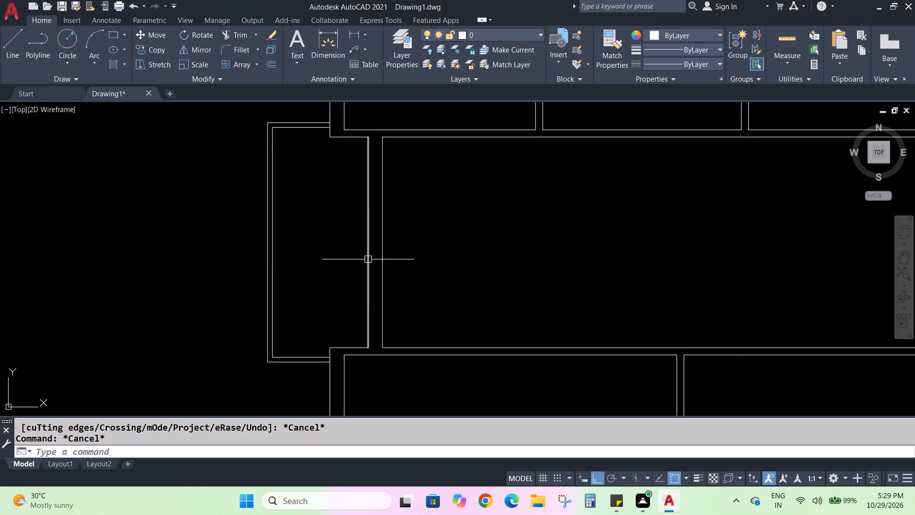
pyautogui.scroll(1, 371, 263)
pyautogui.scroll(-1, 374, 268)
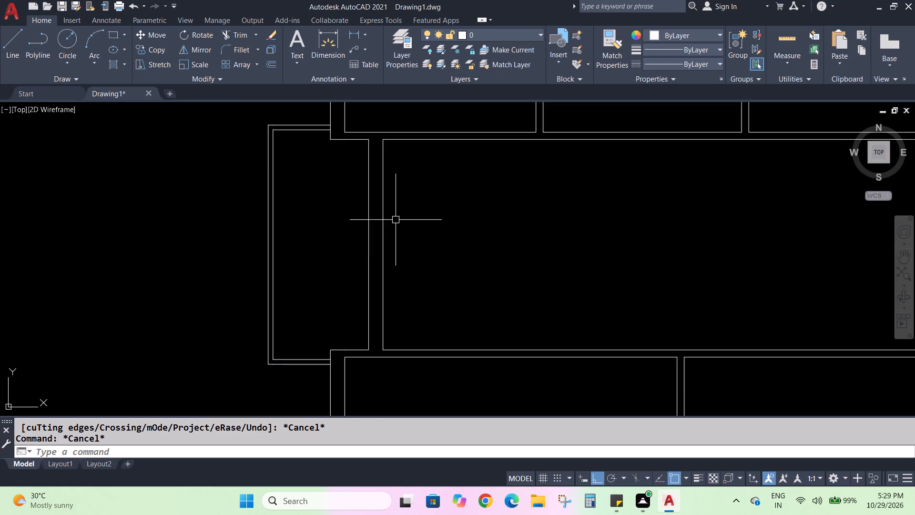
pyautogui.scroll(1, 396, 220)
pyautogui.scroll(-1, 396, 220)
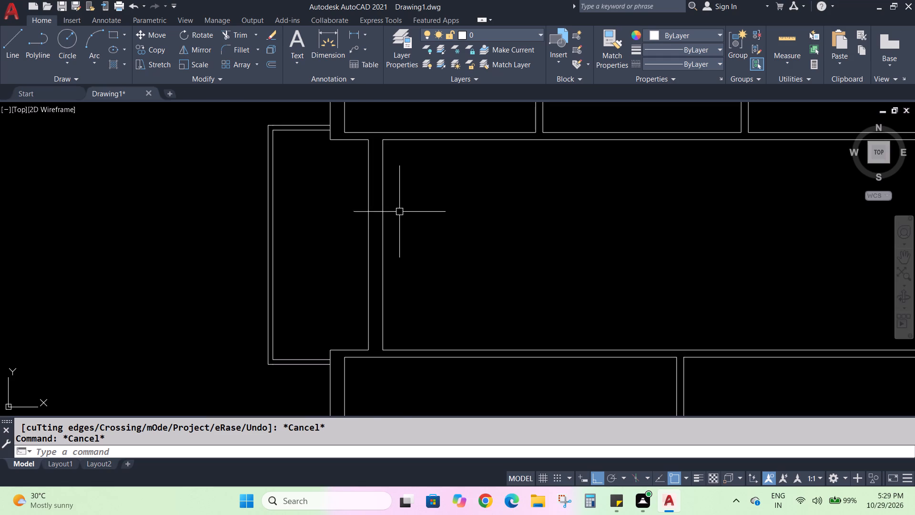
pyautogui.click(18, 45)
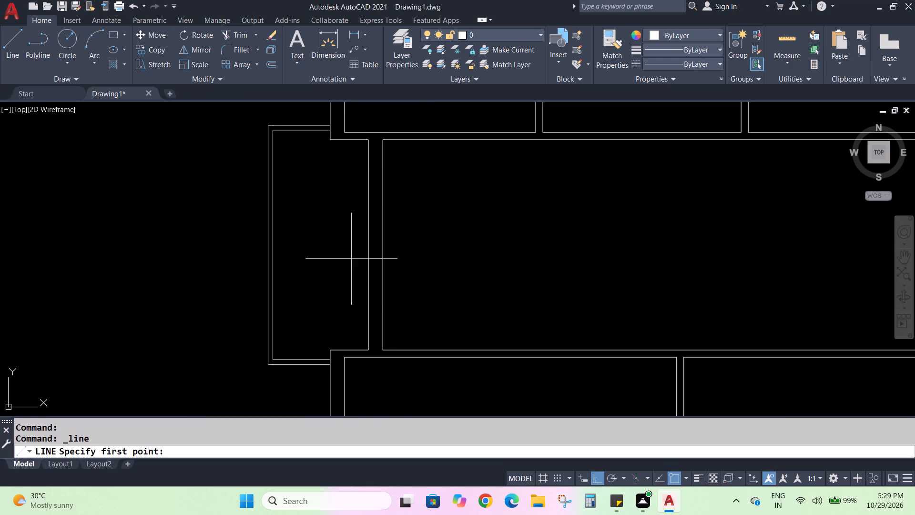
pyautogui.click(369, 244)
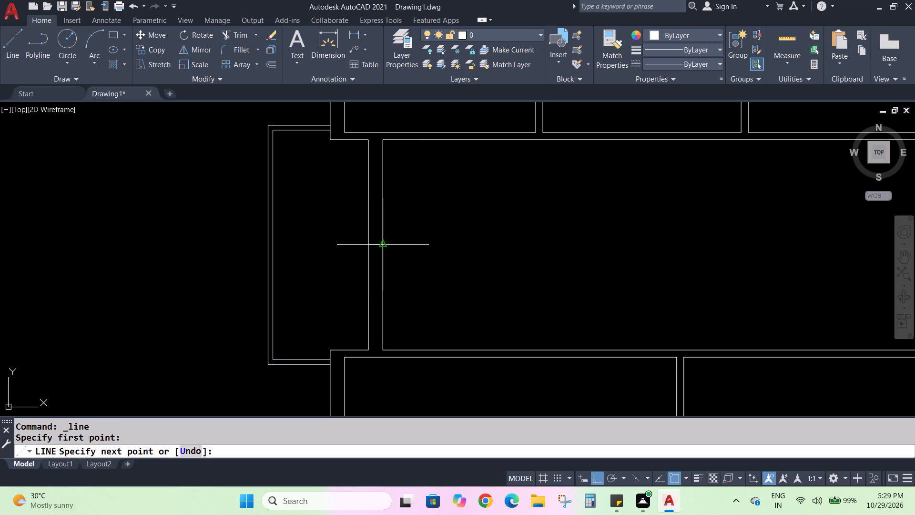
pyautogui.click(381, 245)
pyautogui.press('Escape')
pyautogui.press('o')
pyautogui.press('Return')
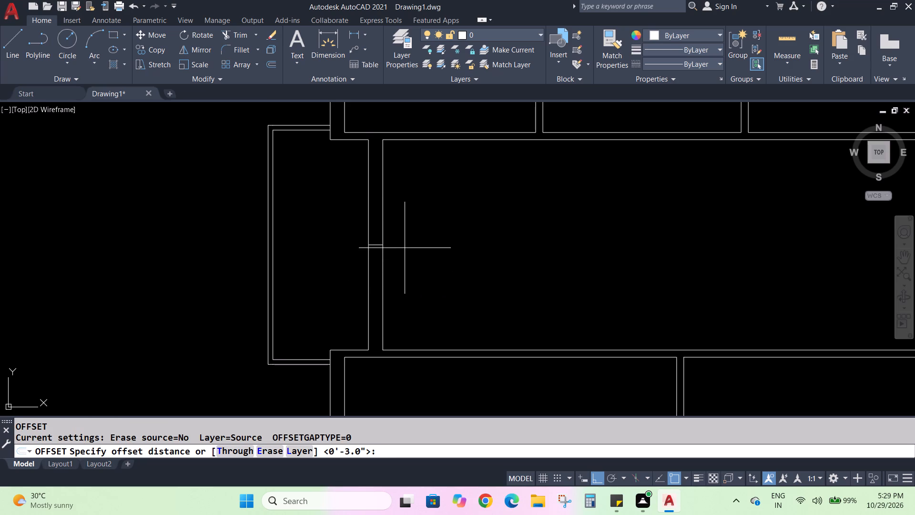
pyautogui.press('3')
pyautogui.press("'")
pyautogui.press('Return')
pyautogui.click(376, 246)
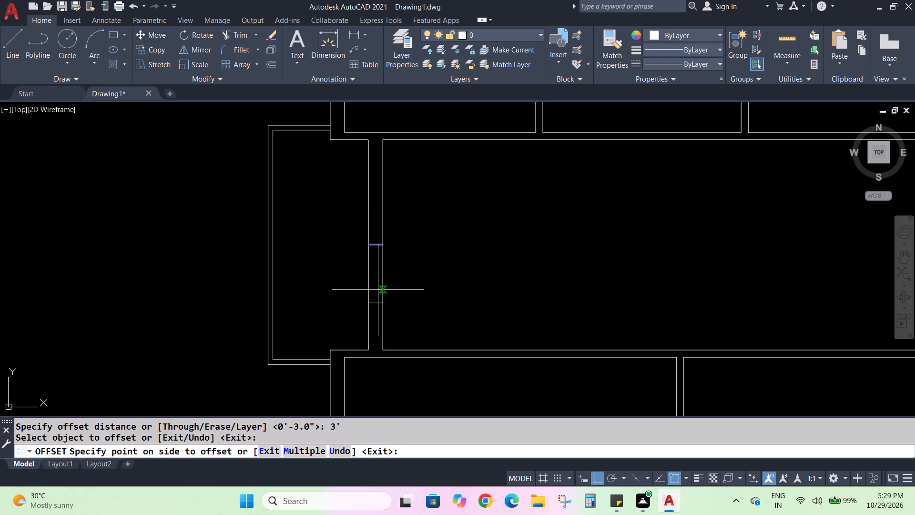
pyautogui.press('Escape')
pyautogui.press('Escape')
# Offset the short line across the central room's left wall 4' both upward and downward to mark an opening.
pyautogui.press('o')
pyautogui.press('Return')
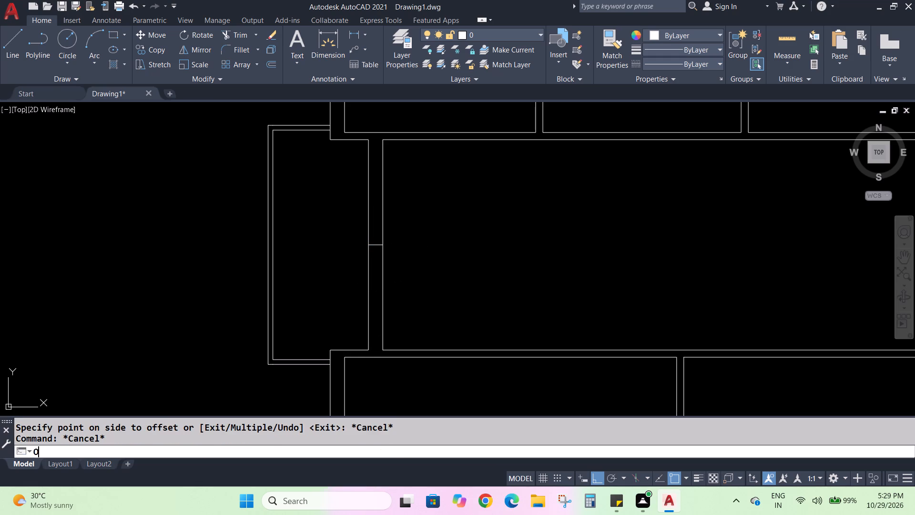
pyautogui.write("4'")
pyautogui.press('Return')
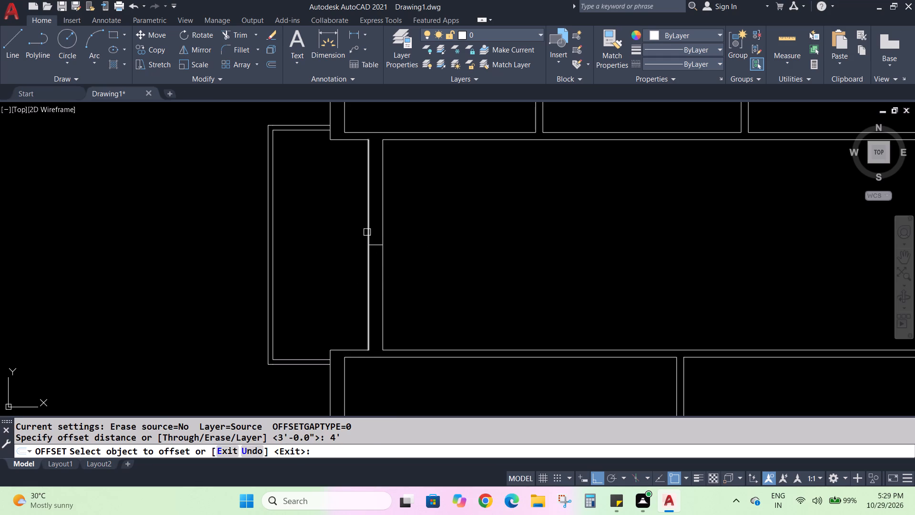
pyautogui.click(375, 247)
pyautogui.click(375, 290)
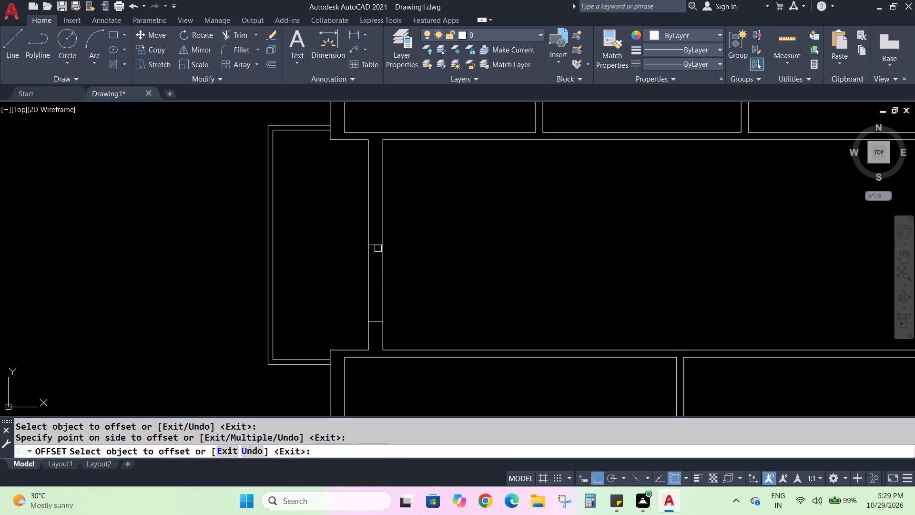
pyautogui.click(377, 244)
pyautogui.click(377, 200)
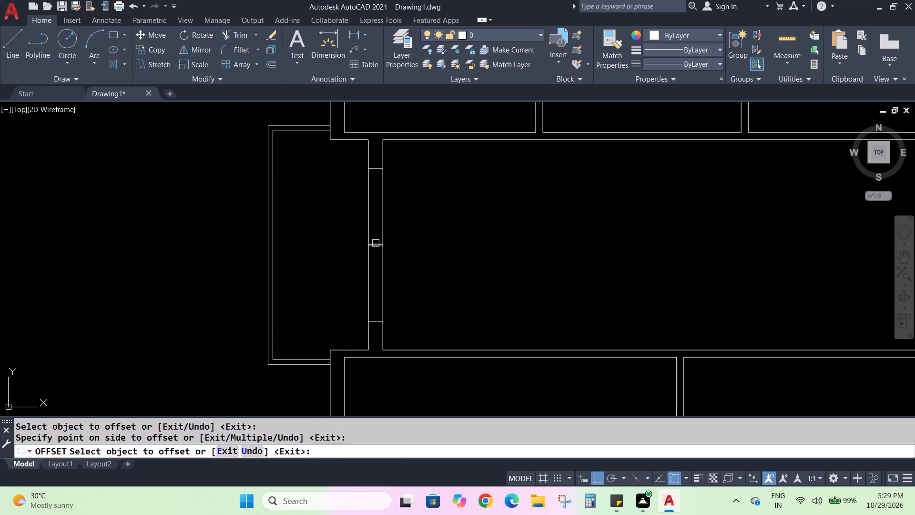
pyautogui.press('Escape')
# Erase the original middle line between the two offset lines in the central room's left wall.
pyautogui.click(376, 244)
pyautogui.press('BackSpace')
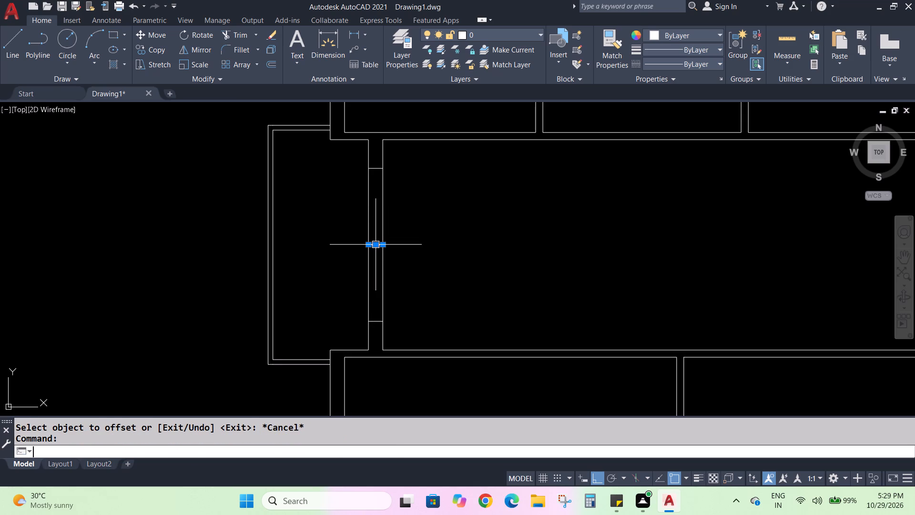
pyautogui.press('Delete')
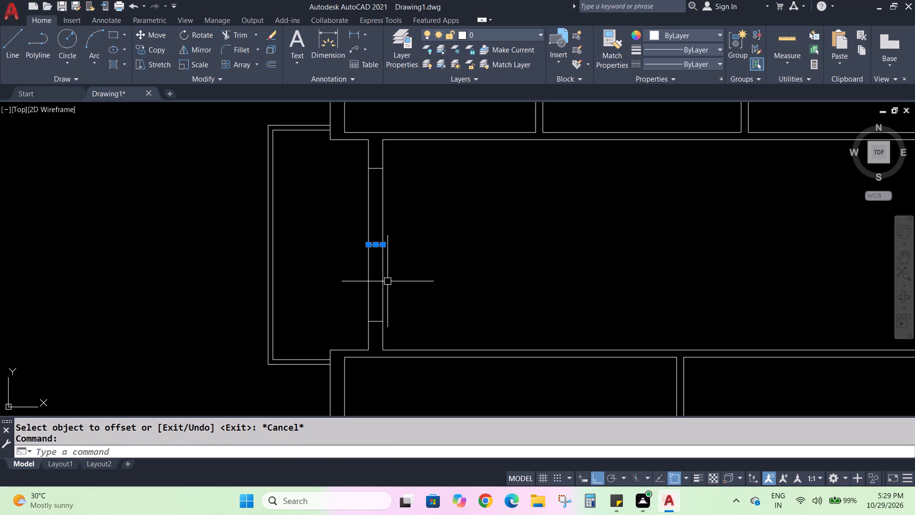
pyautogui.press('BackSpace')
pyautogui.press('Delete')
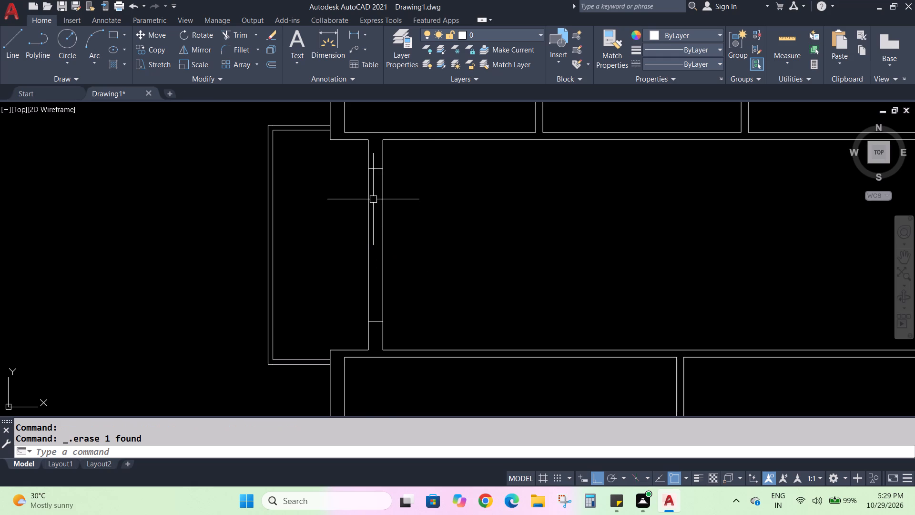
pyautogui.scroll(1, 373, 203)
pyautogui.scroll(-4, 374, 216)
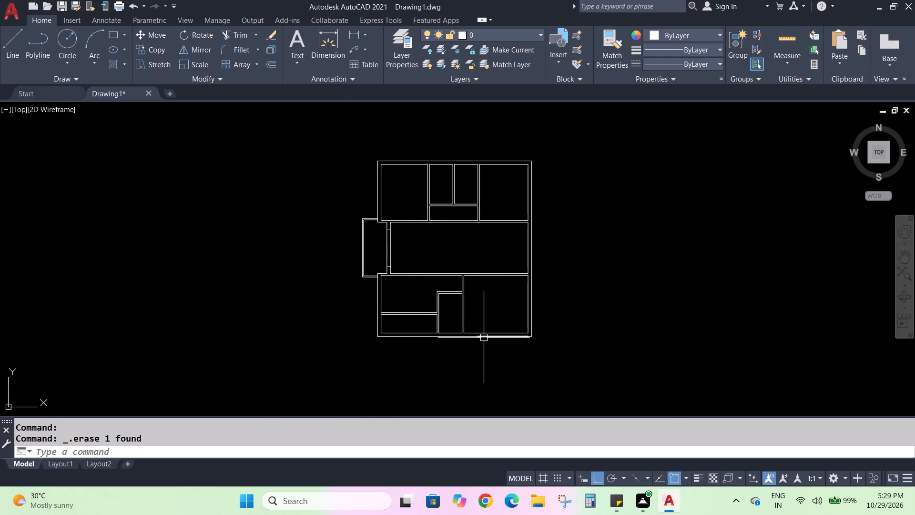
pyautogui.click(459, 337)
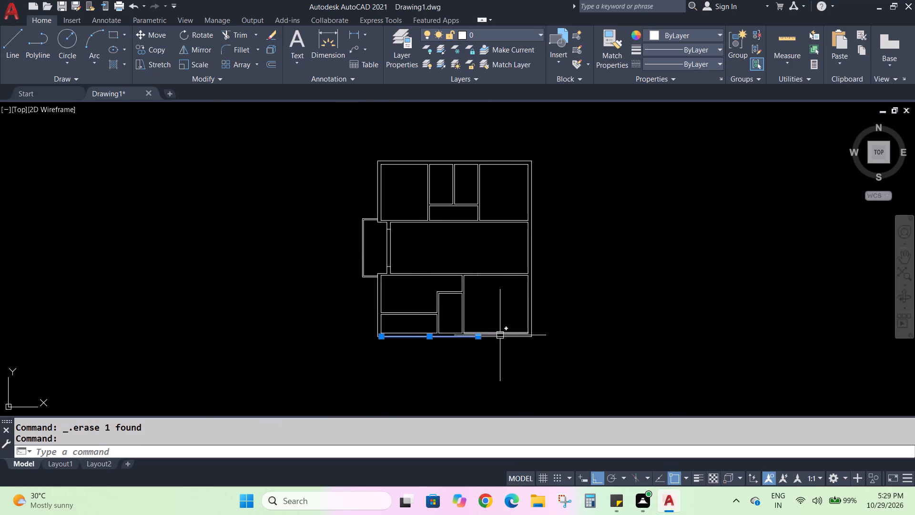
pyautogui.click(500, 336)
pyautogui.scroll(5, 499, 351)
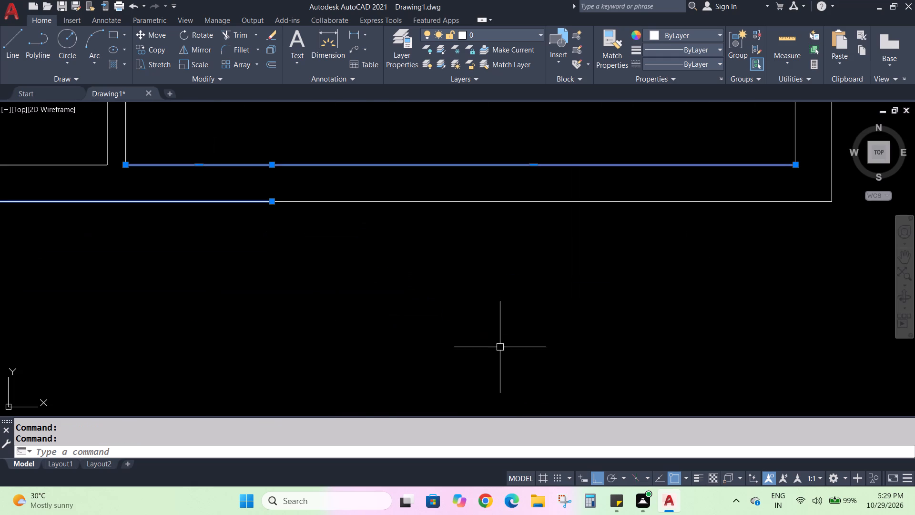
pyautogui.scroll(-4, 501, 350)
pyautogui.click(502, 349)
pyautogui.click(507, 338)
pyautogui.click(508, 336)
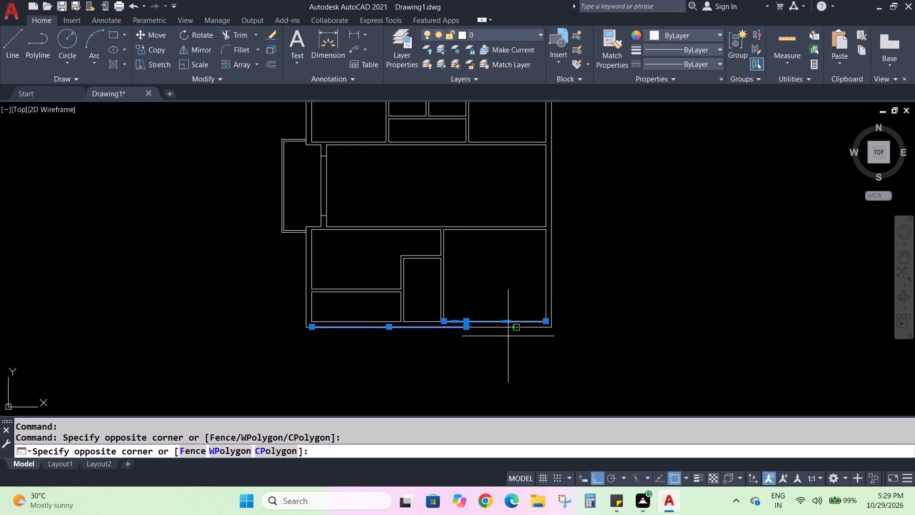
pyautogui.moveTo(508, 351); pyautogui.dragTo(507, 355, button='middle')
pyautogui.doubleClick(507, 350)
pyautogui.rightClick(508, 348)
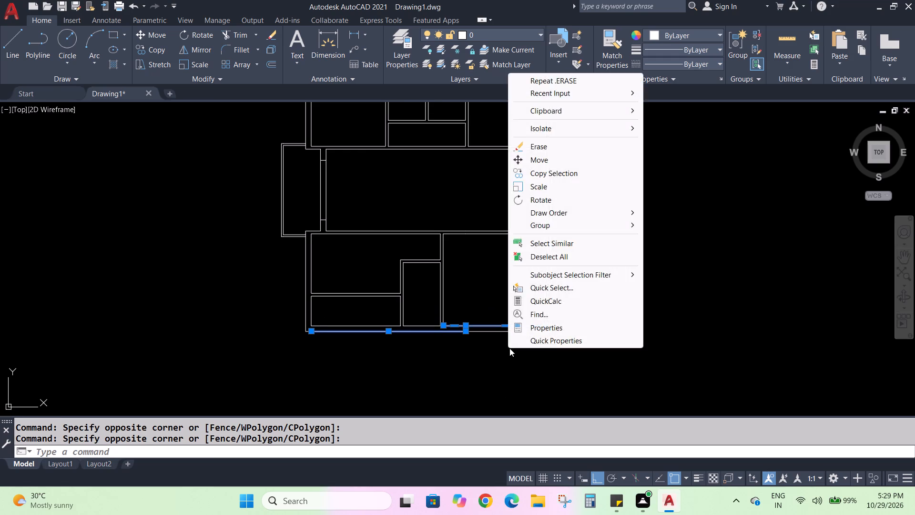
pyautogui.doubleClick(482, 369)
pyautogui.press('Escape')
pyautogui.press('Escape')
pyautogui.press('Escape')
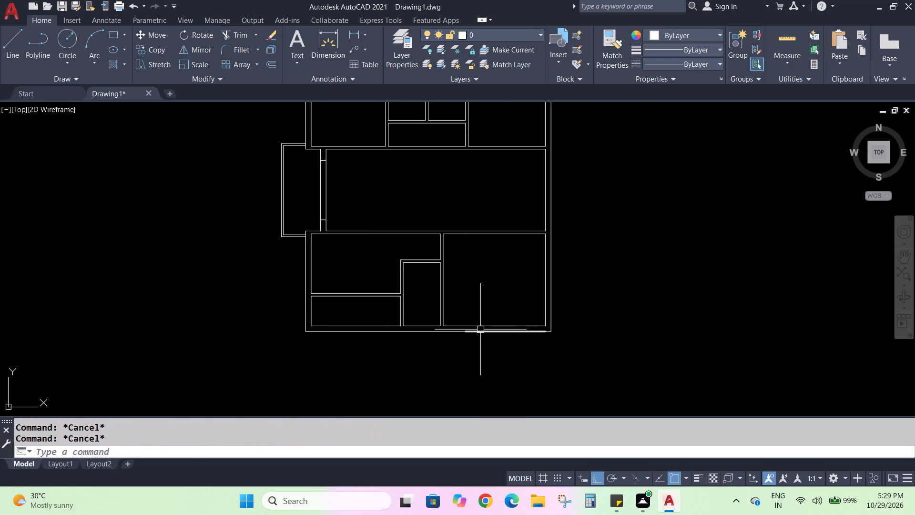
# Join the outer-face segments of the bottom outer wall and the lower block's left outer wall, including the corner pieces, into one polyline.
pyautogui.press('j')
pyautogui.press('Return')
pyautogui.click(487, 335)
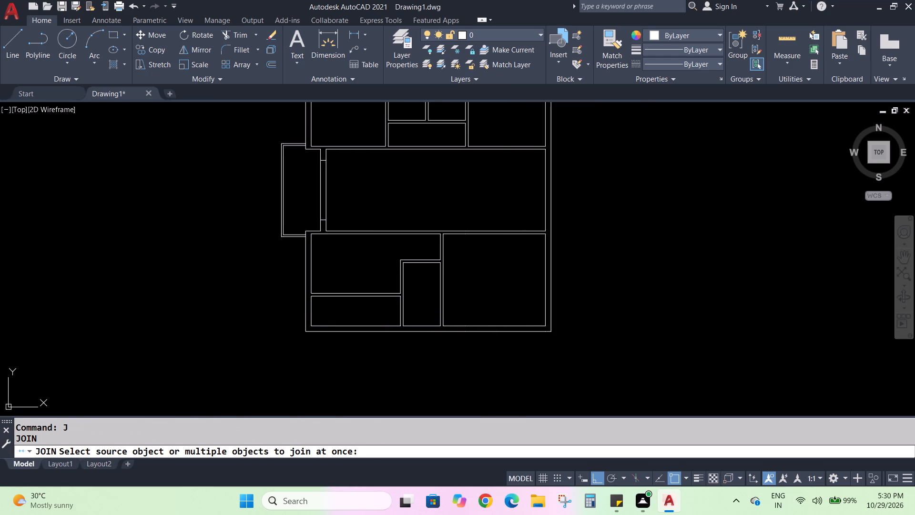
pyautogui.click(423, 334)
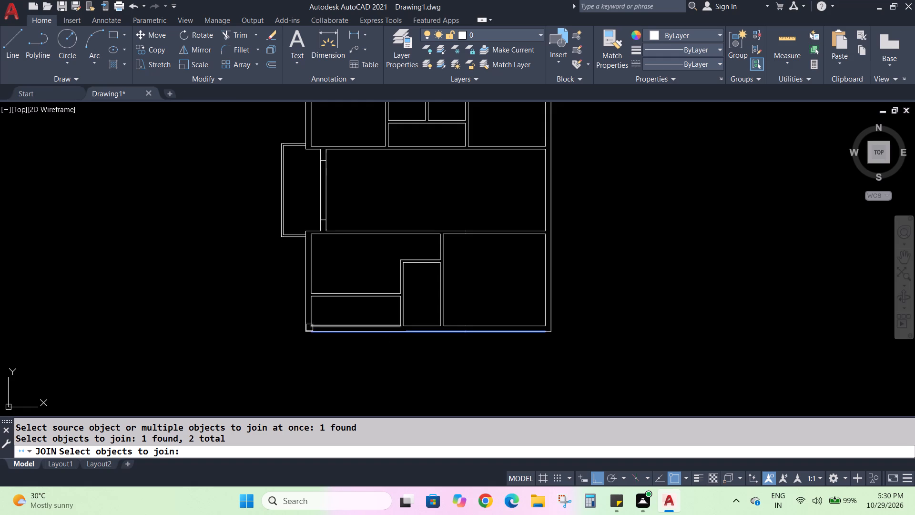
pyautogui.scroll(4, 308, 336)
pyautogui.click(305, 319)
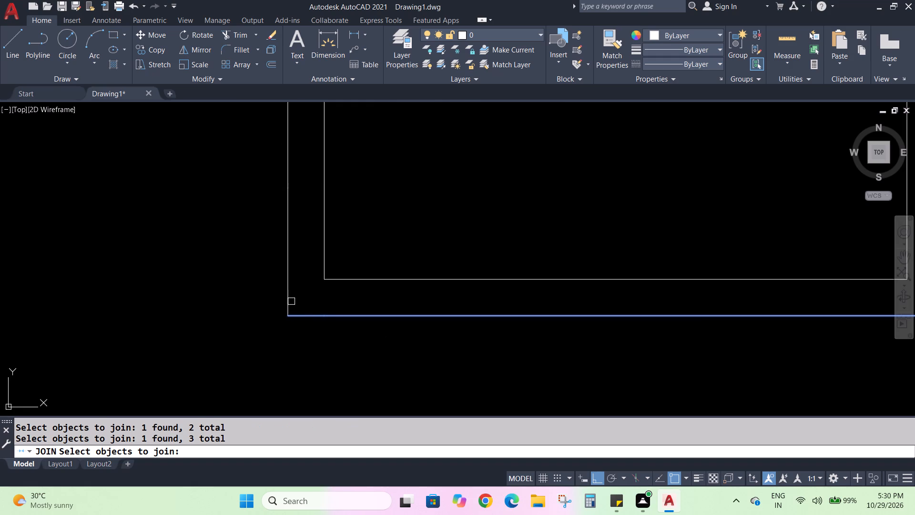
pyautogui.click(288, 288)
pyautogui.click(289, 171)
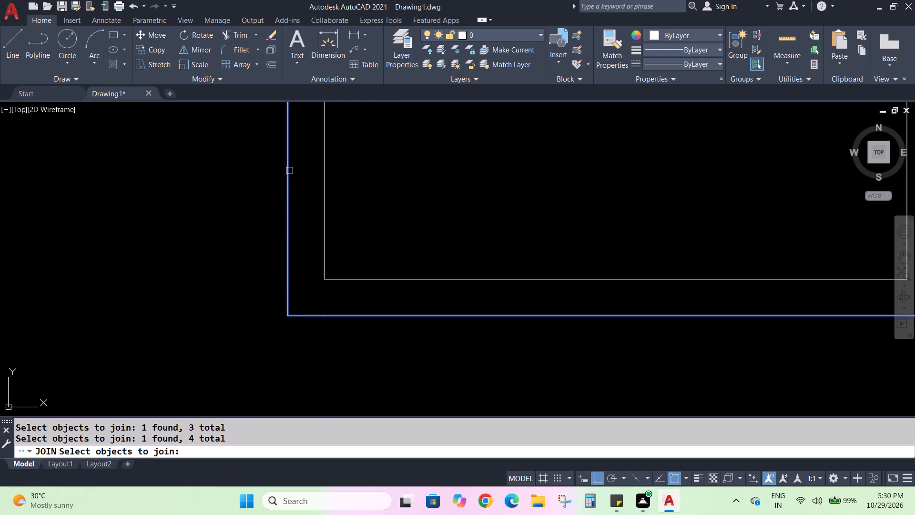
pyautogui.press('Return')
pyautogui.scroll(-3, 323, 202)
pyautogui.scroll(-3, 423, 268)
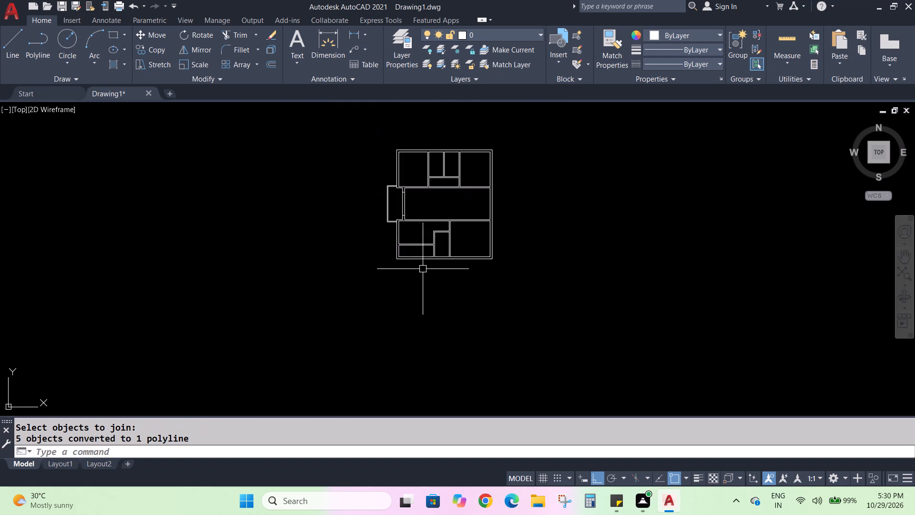
pyautogui.click(418, 260)
pyautogui.scroll(2, 484, 308)
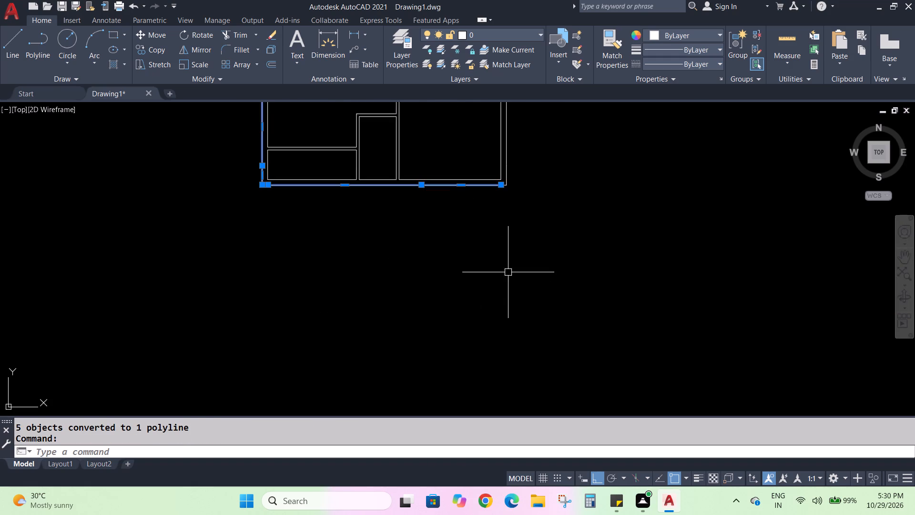
# Join the bottom outer wall polyline with the lower-right corner pieces and the right outer wall's outer-face line.
pyautogui.scroll(1, 508, 271)
pyautogui.moveTo(508, 272); pyautogui.dragTo(509, 426, button='middle')
pyautogui.moveTo(555, 334); pyautogui.dragTo(554, 351, button='middle')
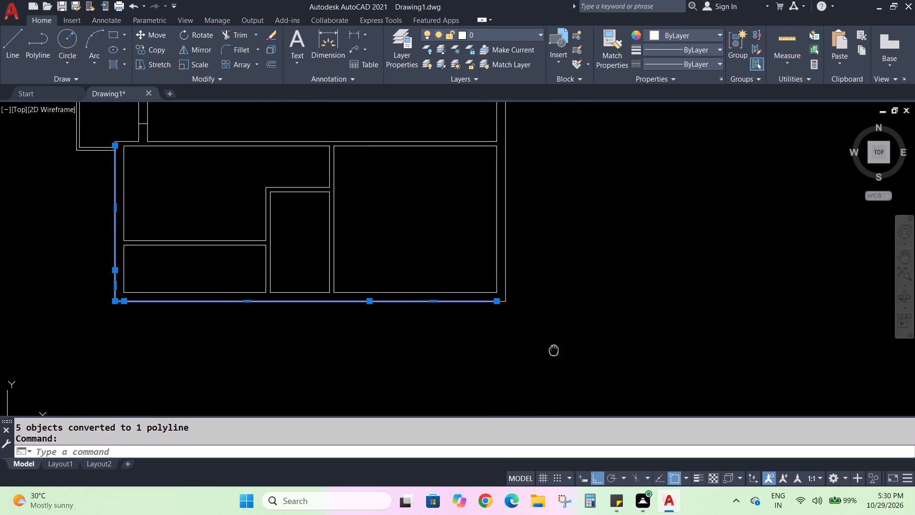
pyautogui.moveTo(554, 351); pyautogui.dragTo(551, 369, button='middle')
pyautogui.press('Escape')
pyautogui.press('Escape')
pyautogui.press('Escape')
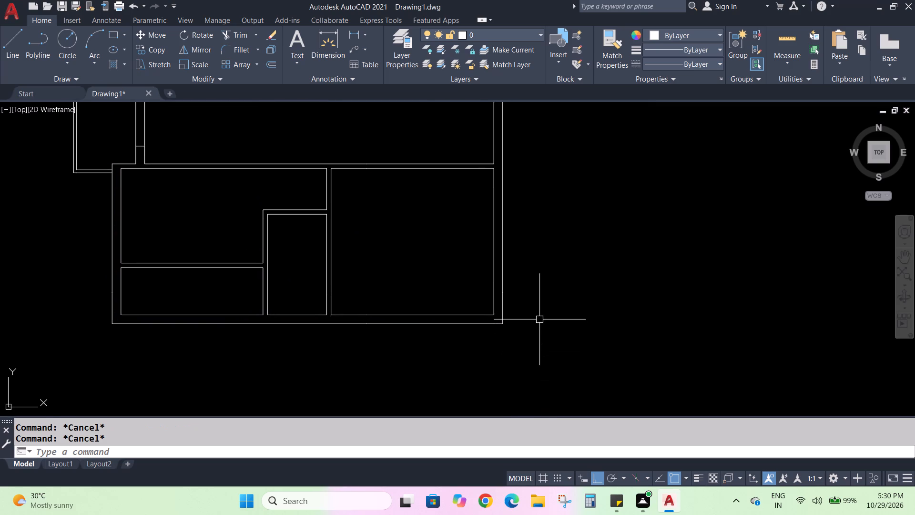
pyautogui.press('j')
pyautogui.press('Return')
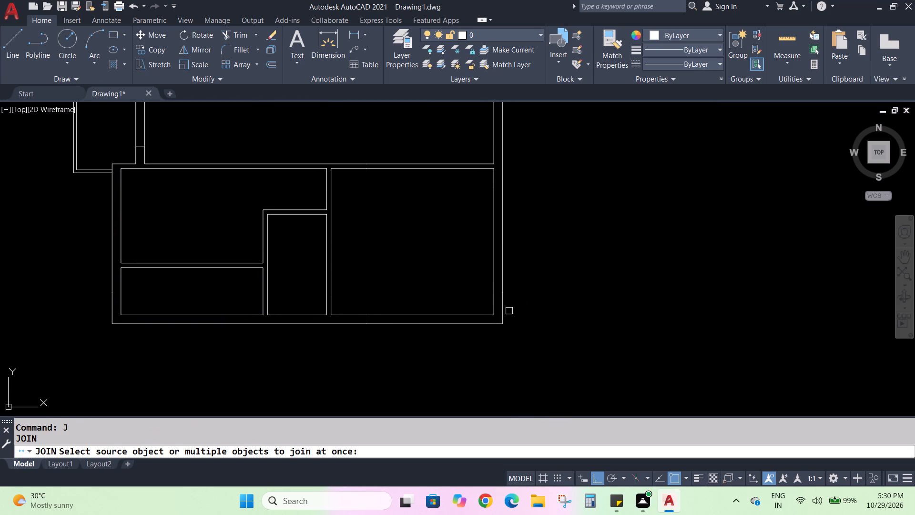
pyautogui.click(505, 313)
pyautogui.click(498, 326)
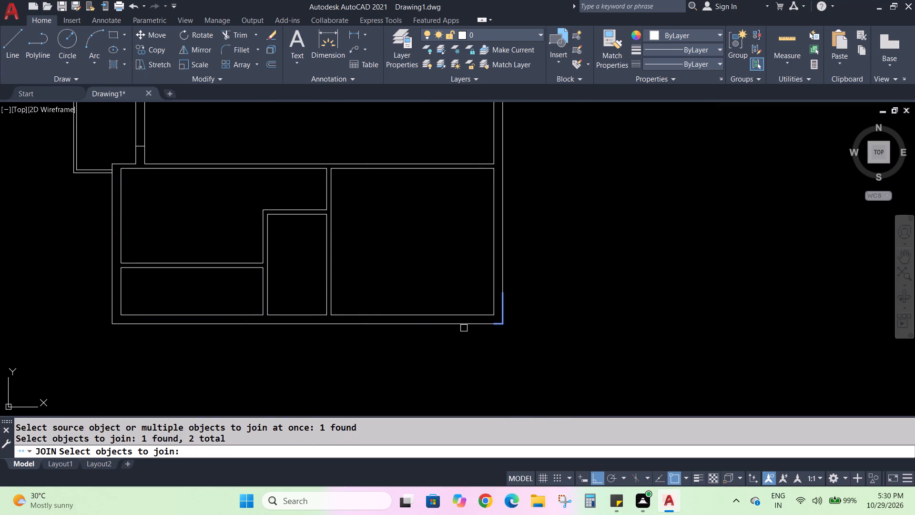
pyautogui.click(465, 326)
pyautogui.click(504, 276)
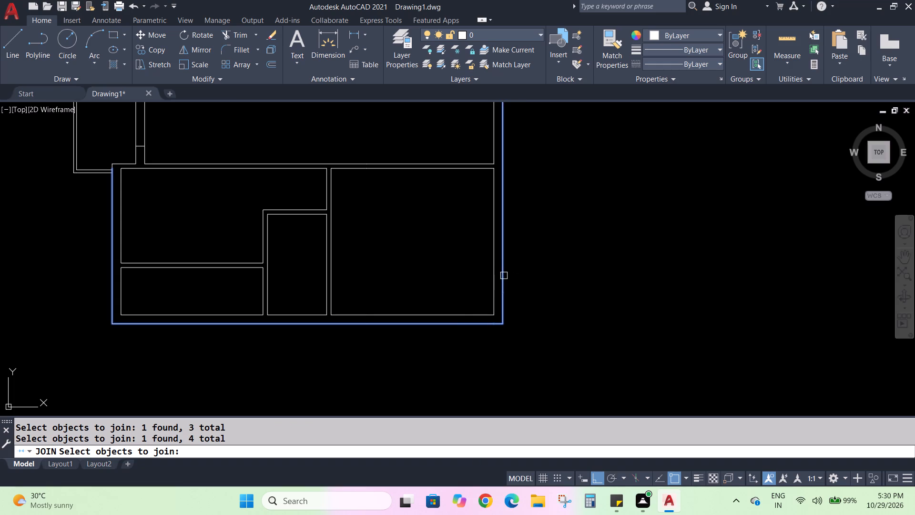
pyautogui.scroll(-3, 512, 289)
pyautogui.scroll(1, 536, 297)
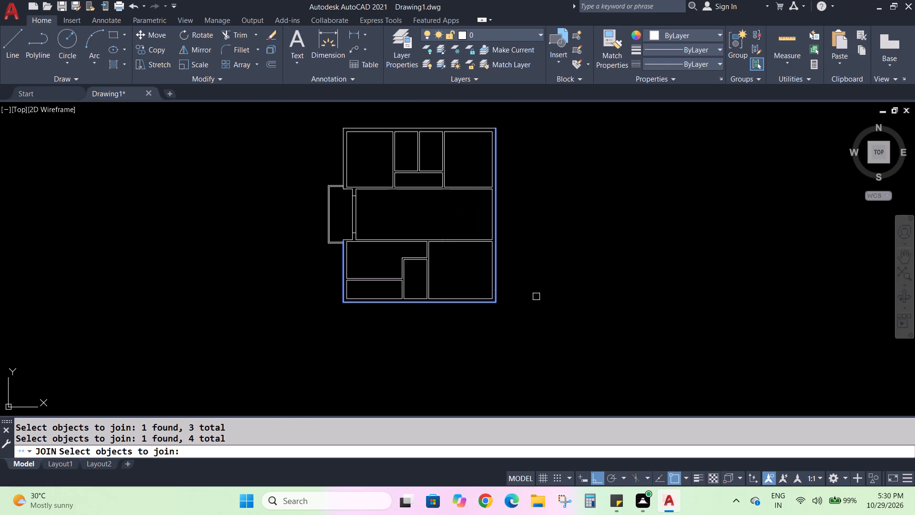
pyautogui.press('Return')
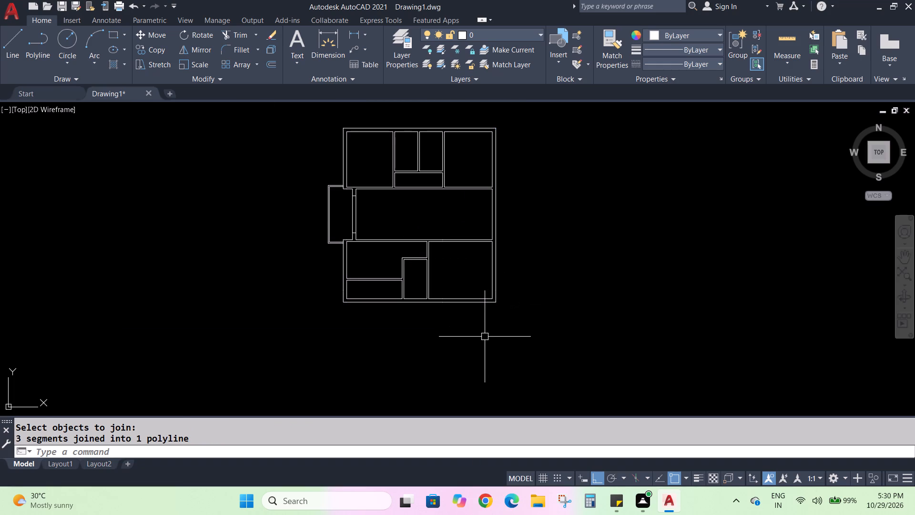
# Select the outer wall outline and the lines beside the right wall to check which segments are joined.
pyautogui.moveTo(484, 356); pyautogui.dragTo(488, 404, button='middle')
pyautogui.scroll(2, 472, 345)
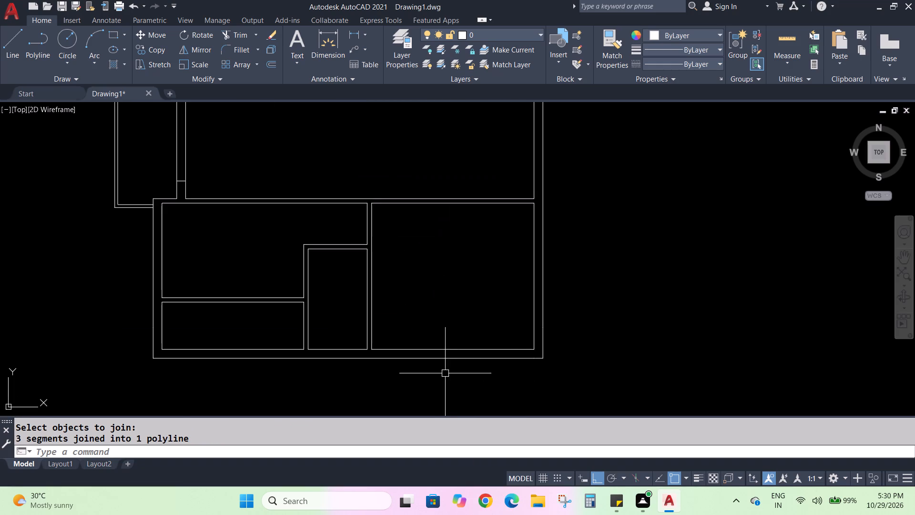
pyautogui.click(439, 360)
pyautogui.click(445, 378)
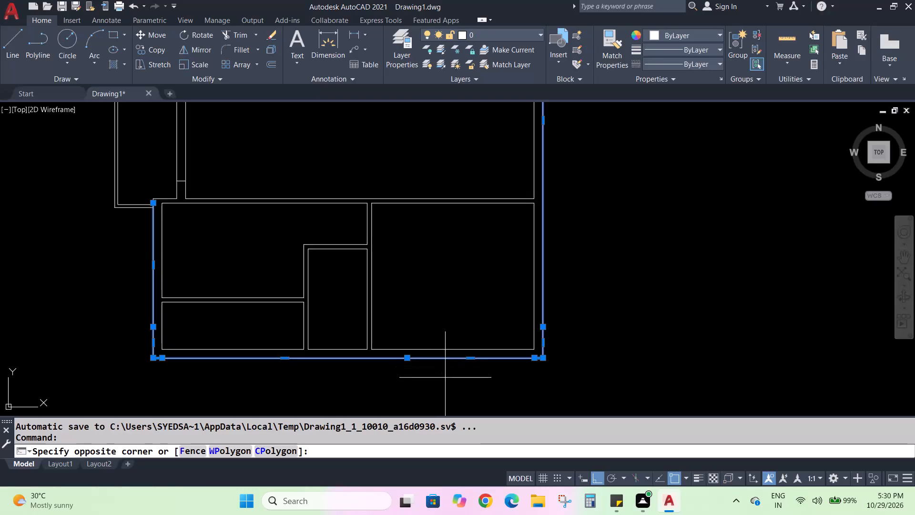
pyautogui.press('Escape')
pyautogui.moveTo(470, 268); pyautogui.dragTo(466, 352, button='middle')
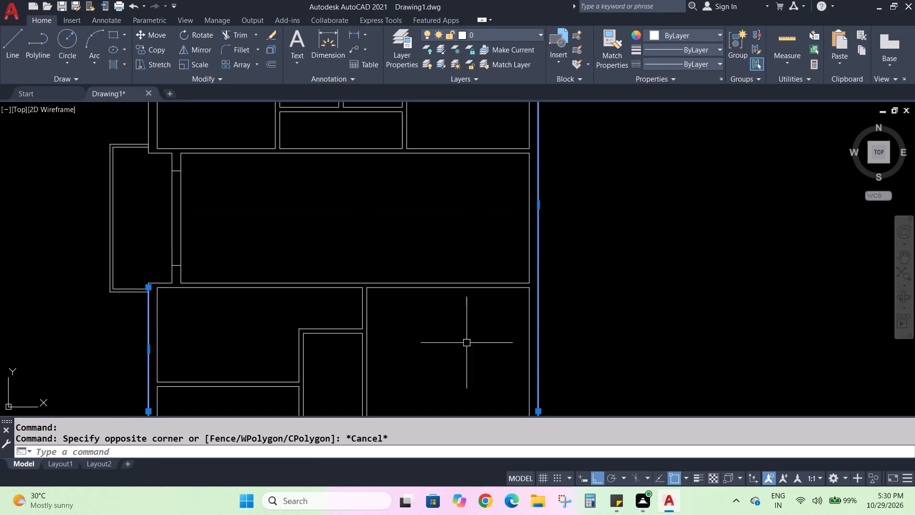
pyautogui.click(623, 315)
pyautogui.click(407, 239)
pyautogui.click(449, 209)
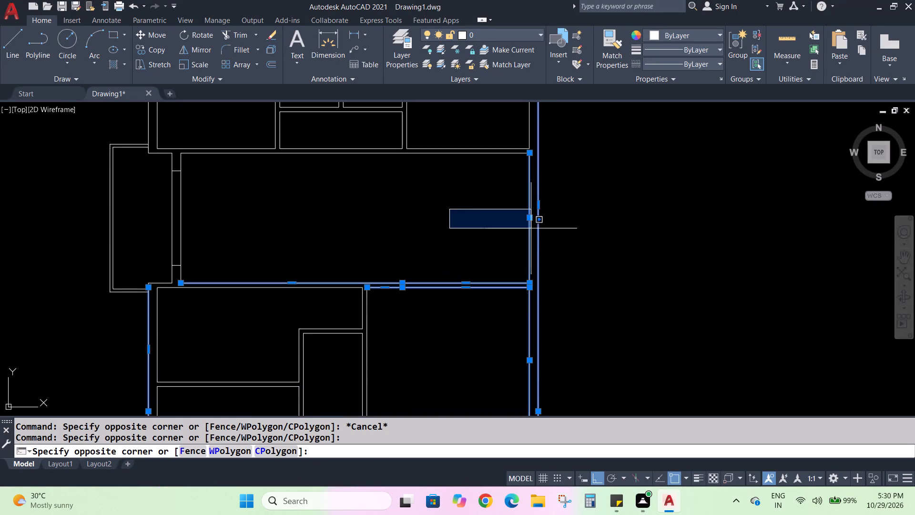
pyautogui.doubleClick(578, 229)
pyautogui.press('Escape')
pyautogui.press('Escape')
pyautogui.scroll(-2, 579, 233)
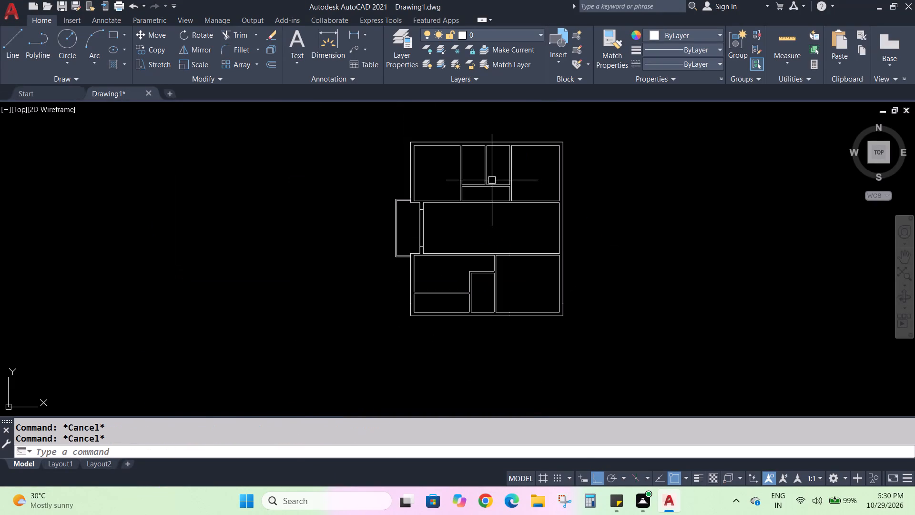
# Offset both faces of the central room's left wall 3" into the wall thickness.
pyautogui.scroll(2, 480, 200)
pyautogui.scroll(2, 350, 236)
pyautogui.moveTo(354, 242); pyautogui.dragTo(494, 190, button='middle')
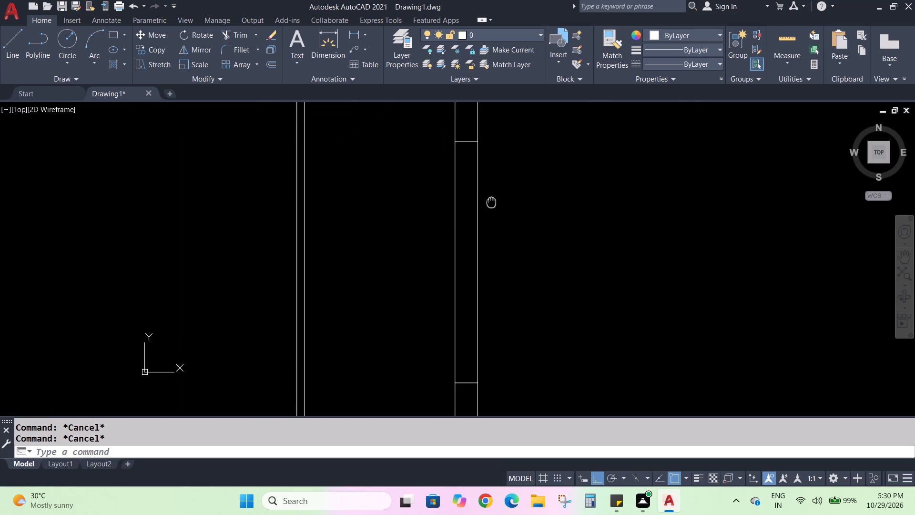
pyautogui.moveTo(494, 190); pyautogui.dragTo(495, 196, button='middle')
pyautogui.scroll(-1, 495, 196)
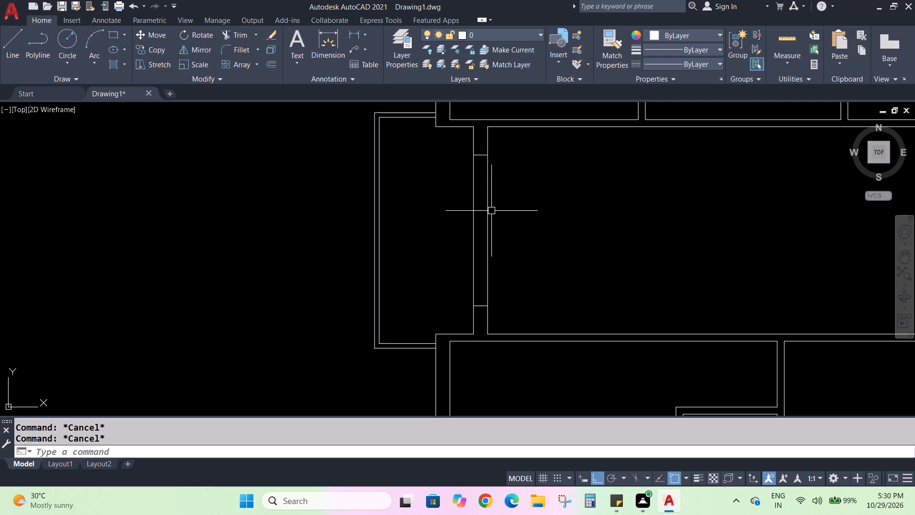
pyautogui.press('o')
pyautogui.press('Return')
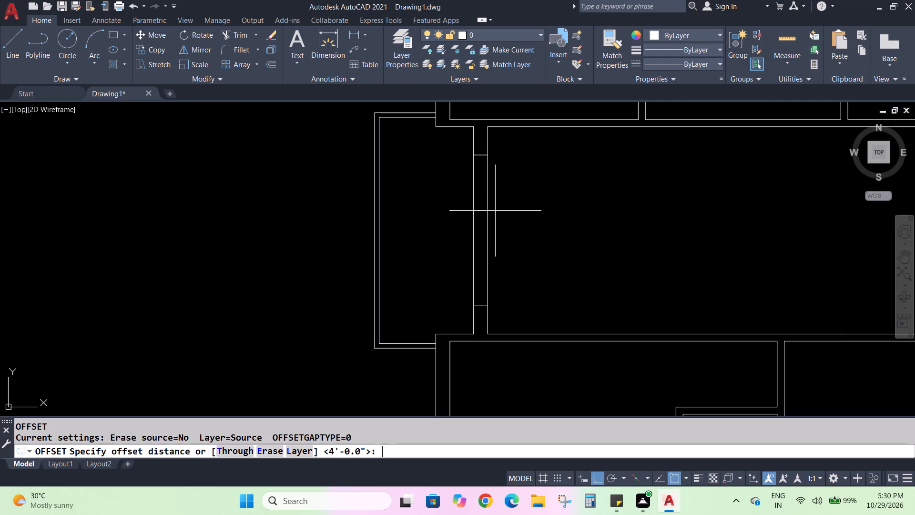
pyautogui.write('3"')
pyautogui.press('Return')
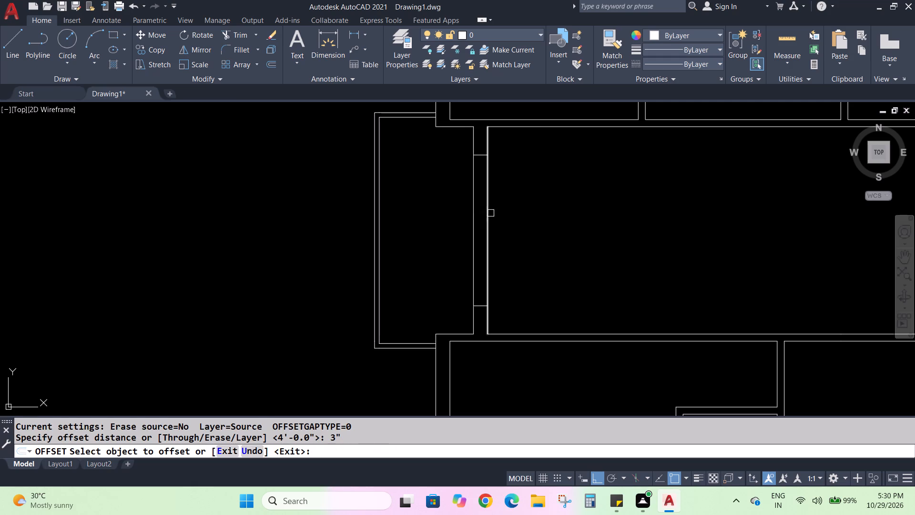
pyautogui.click(487, 222)
pyautogui.click(480, 228)
pyautogui.click(472, 232)
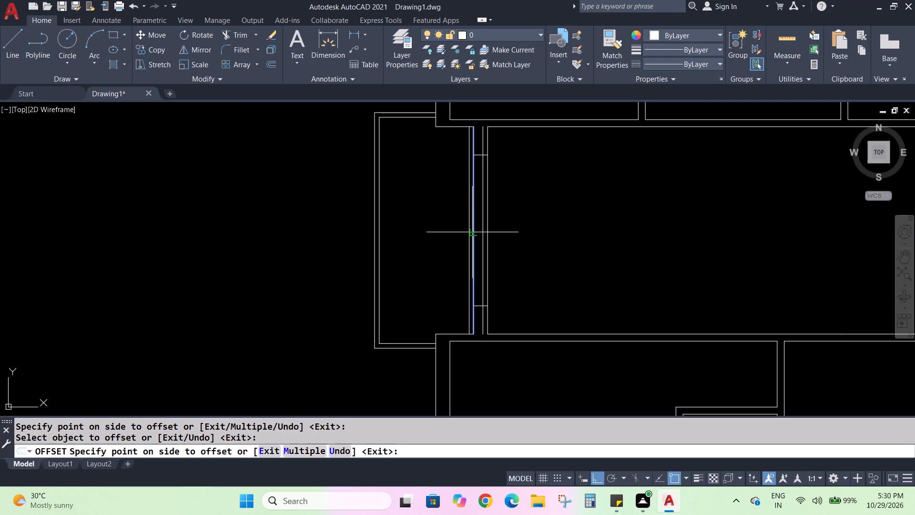
pyautogui.click(480, 229)
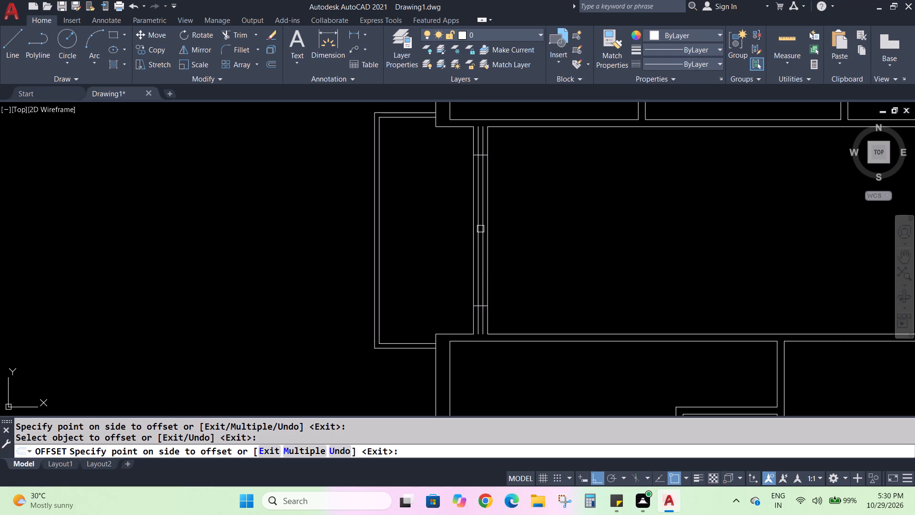
pyautogui.press('Escape')
pyautogui.press('Escape')
# Trim the two inner wall lines above and below the opening's end lines so they remain only within the opening.
pyautogui.write('TR')
pyautogui.press('Return')
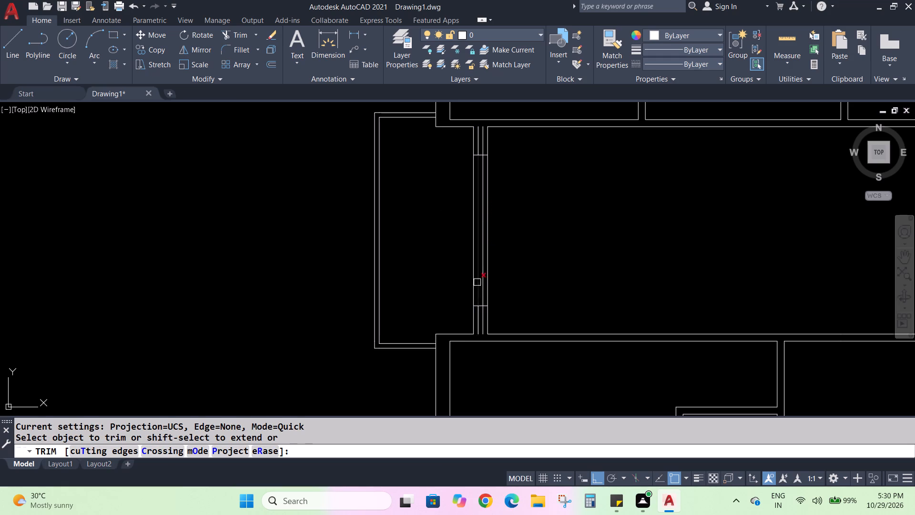
pyautogui.click(479, 317)
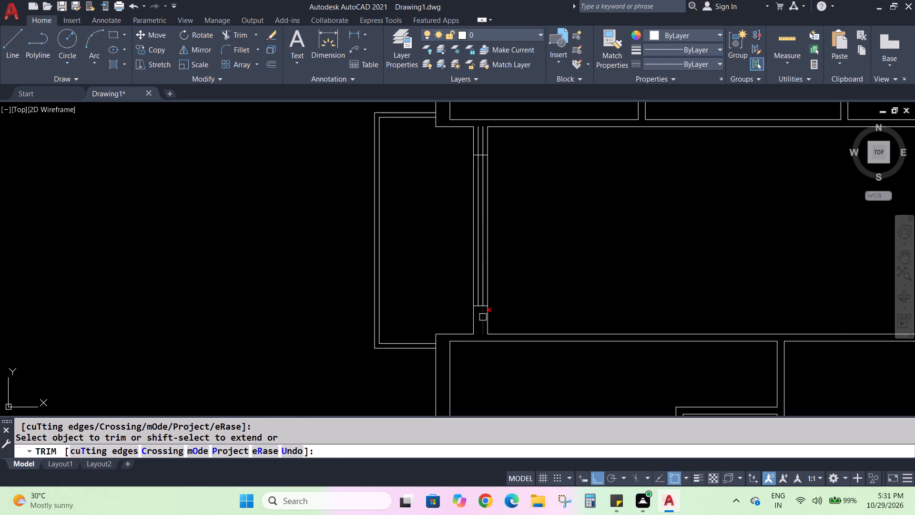
pyautogui.click(483, 317)
pyautogui.click(480, 135)
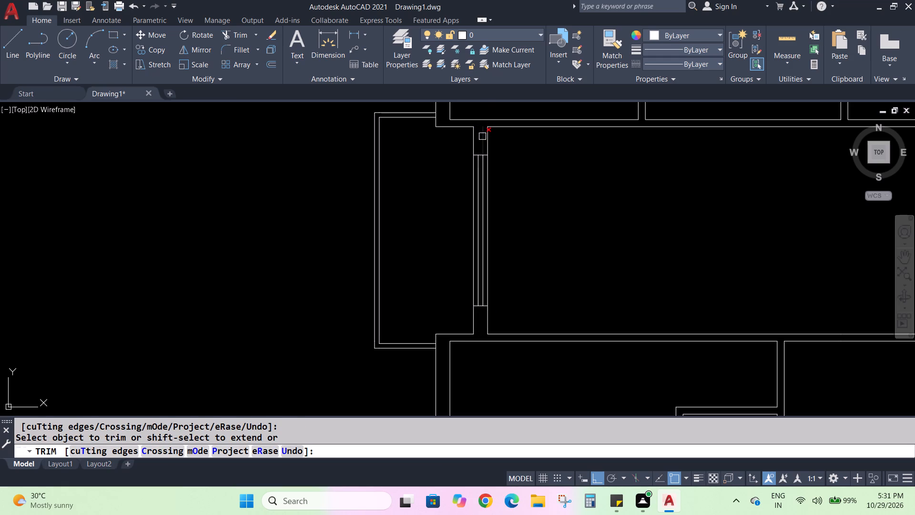
pyautogui.click(482, 136)
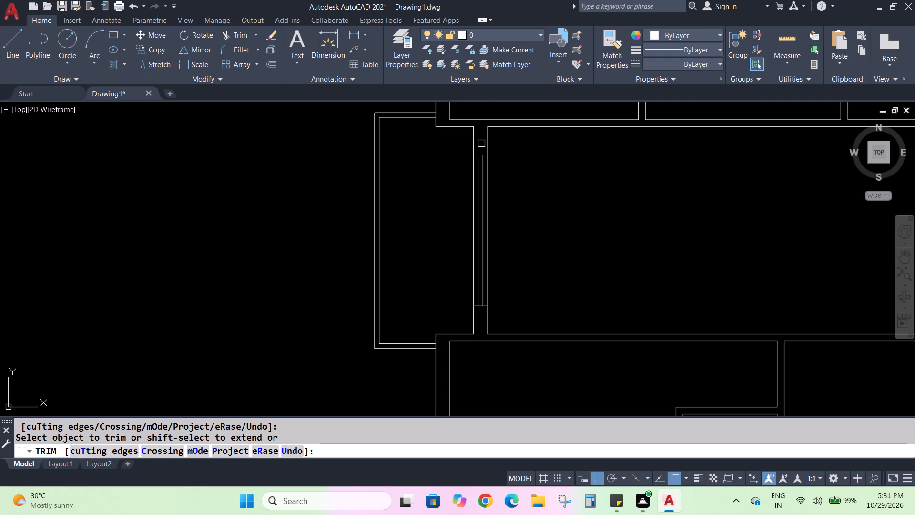
pyautogui.scroll(1, 470, 209)
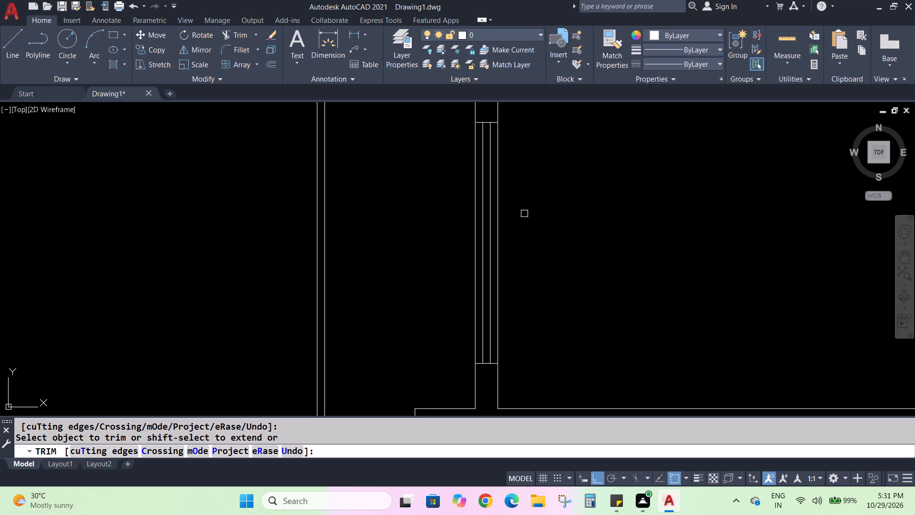
pyautogui.press('Escape')
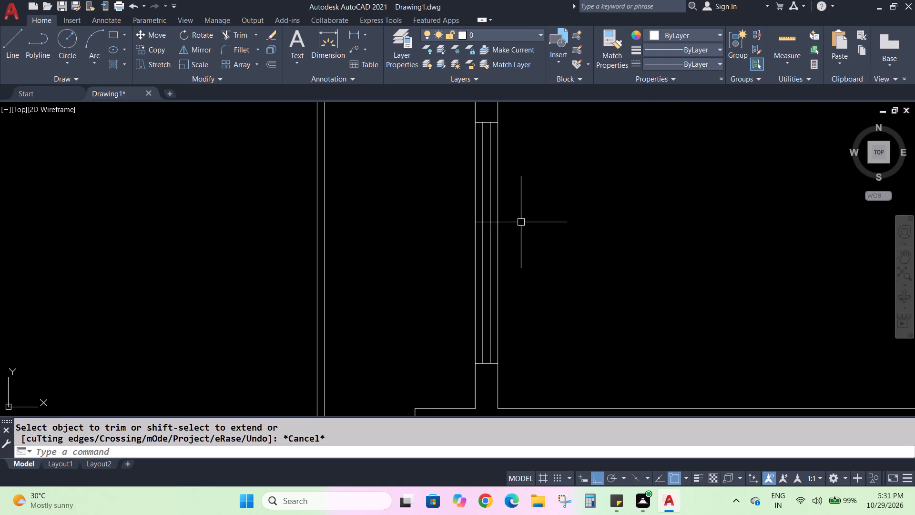
pyautogui.press('Escape')
# Draw a short vertical line across the top outer wall from the midpoint of the top-left room's upper inner face to the outer face.
pyautogui.scroll(-1, 520, 225)
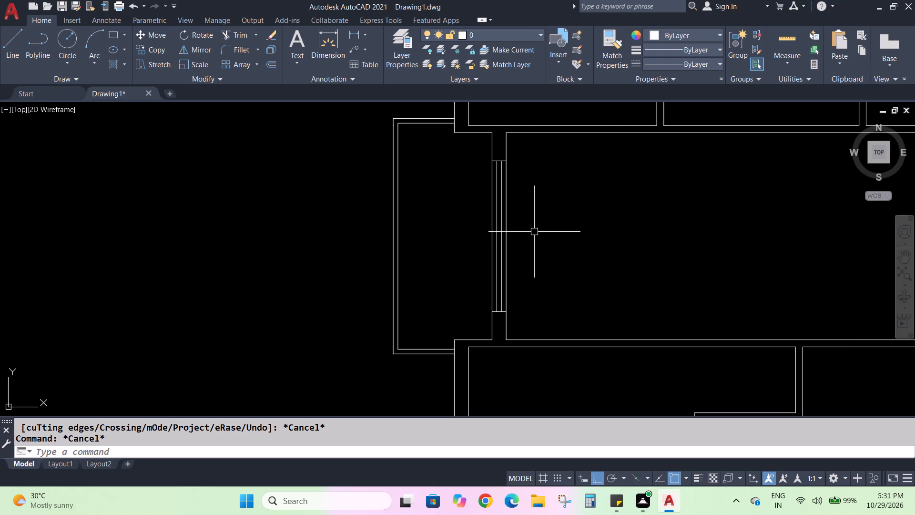
pyautogui.moveTo(579, 243); pyautogui.dragTo(502, 321, button='middle')
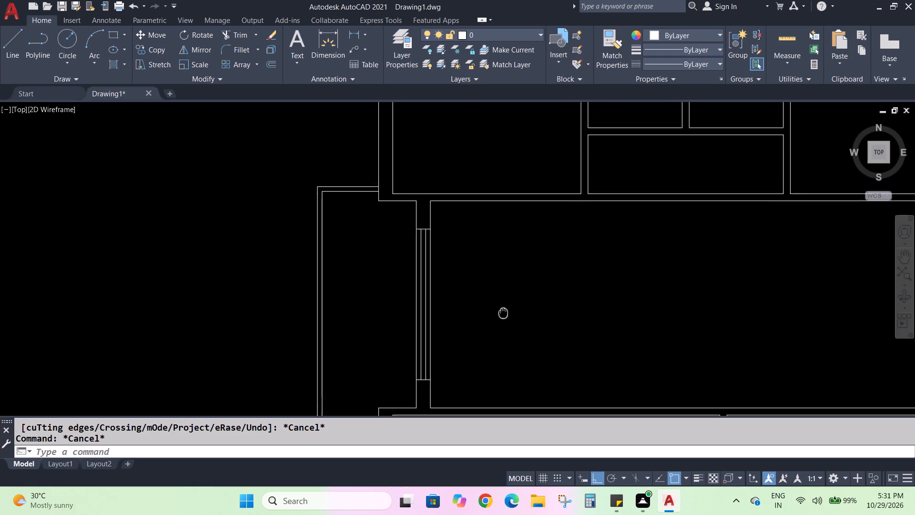
pyautogui.moveTo(502, 321); pyautogui.dragTo(501, 331, button='middle')
pyautogui.moveTo(484, 257); pyautogui.dragTo(504, 395, button='middle')
pyautogui.moveTo(483, 200); pyautogui.dragTo(484, 289, button='middle')
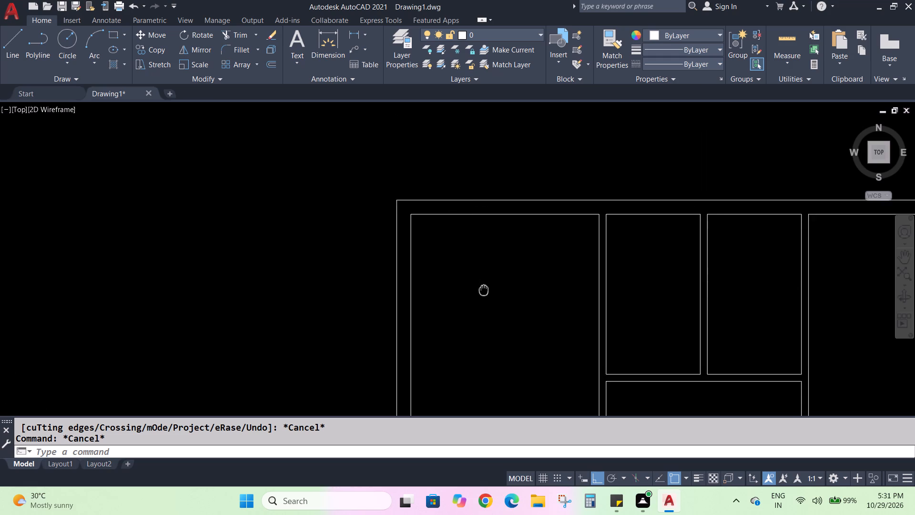
pyautogui.moveTo(484, 289); pyautogui.dragTo(462, 226, button='middle')
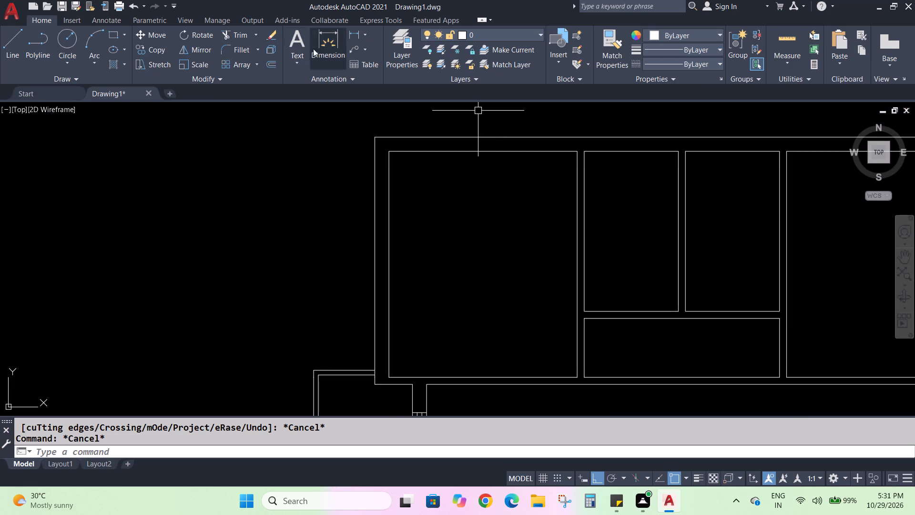
pyautogui.click(16, 42)
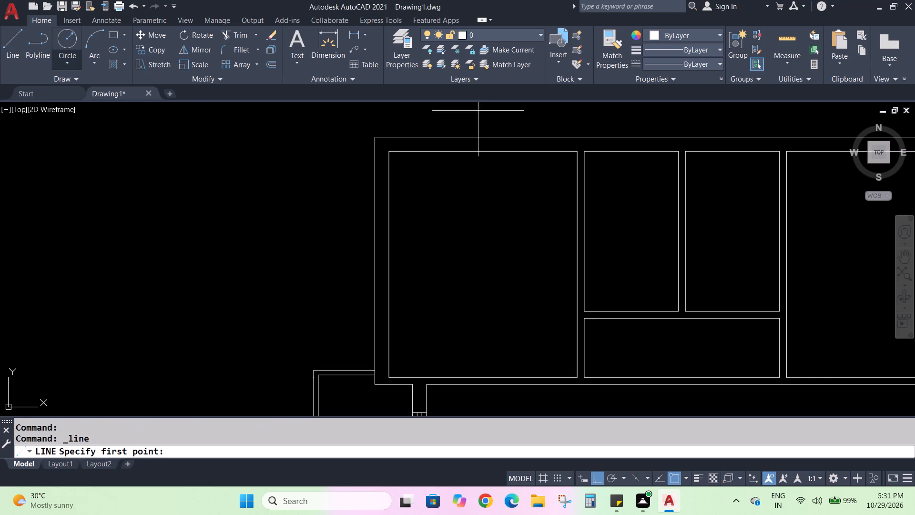
pyautogui.click(484, 150)
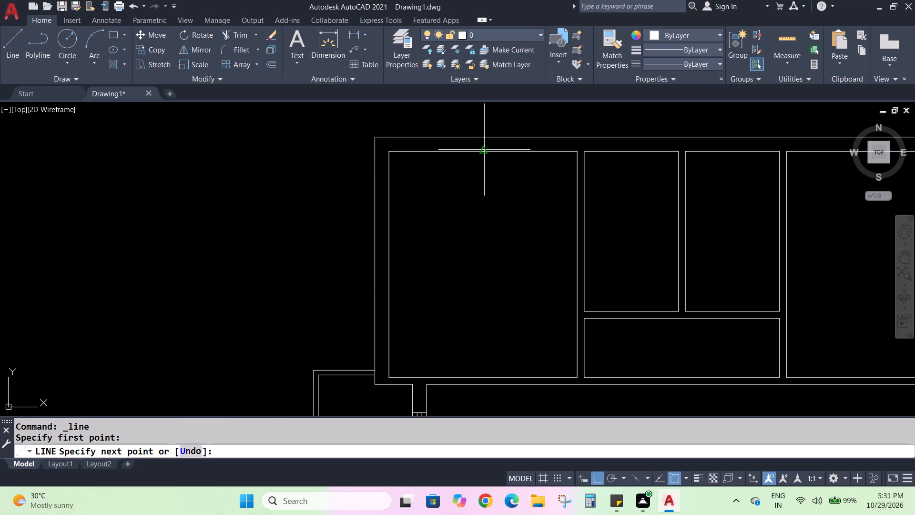
pyautogui.click(481, 136)
pyautogui.press('Escape')
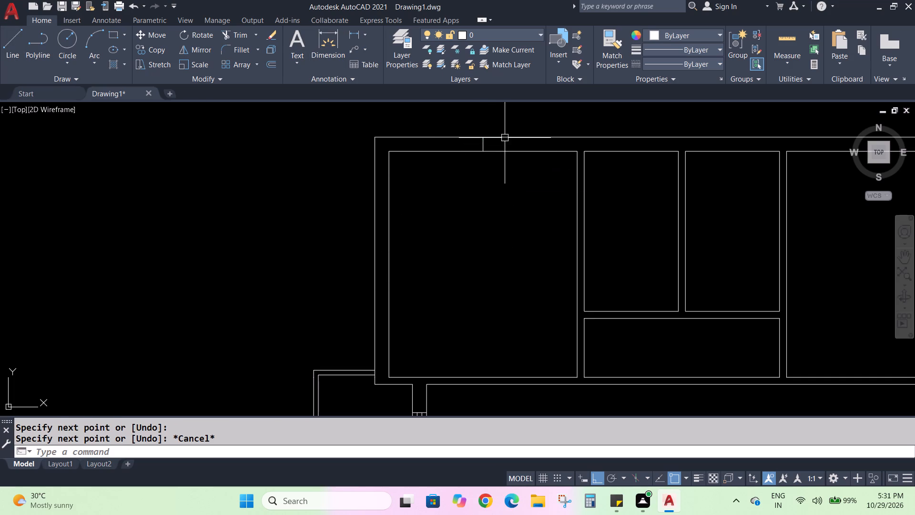
pyautogui.press('Escape')
# Offset the short midpoint line across the top outer wall 3' to each side.
pyautogui.press('o')
pyautogui.press('Return')
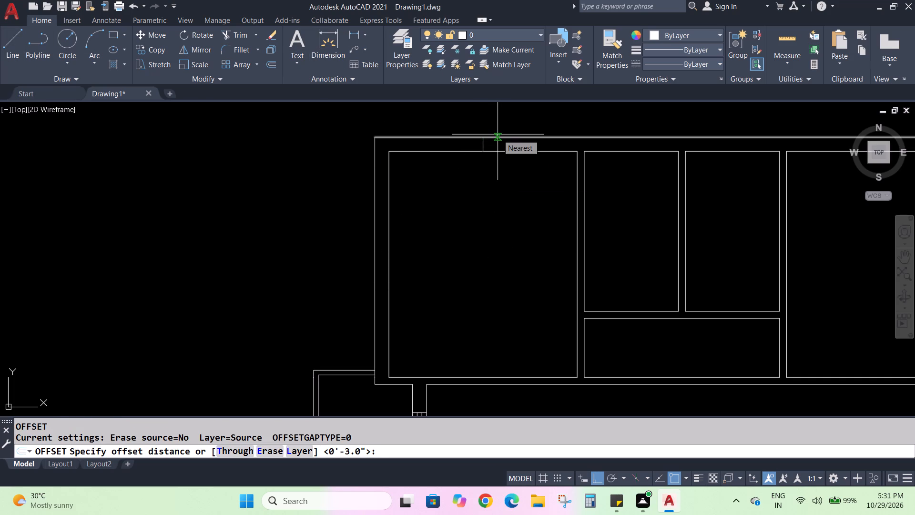
pyautogui.press('2')
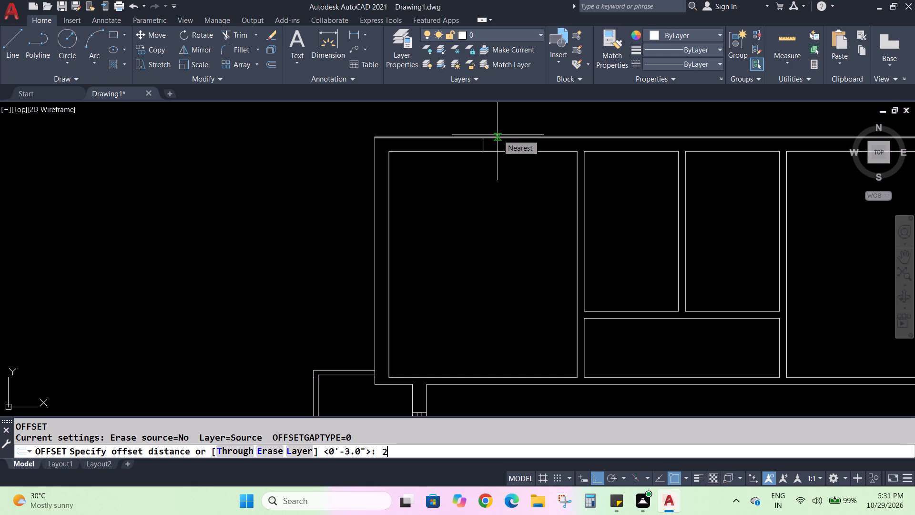
pyautogui.press('BackSpace')
pyautogui.write("3'")
pyautogui.press('Return')
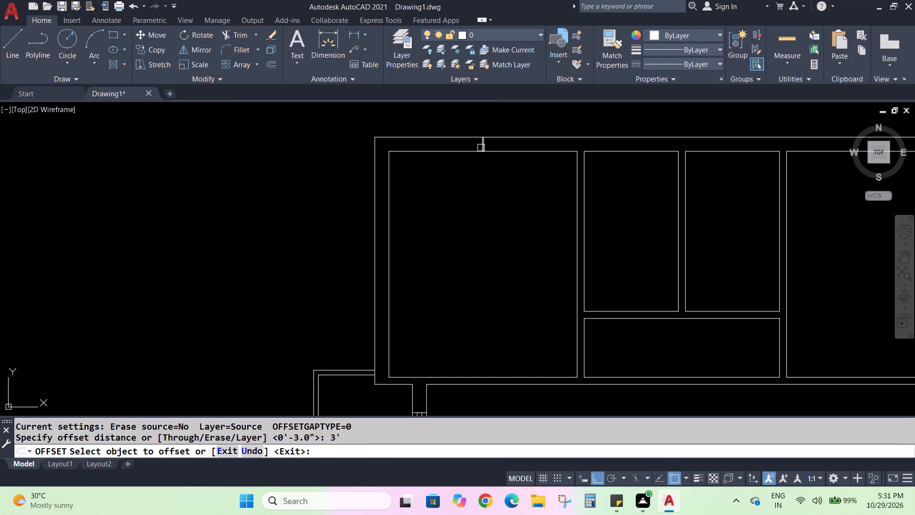
pyautogui.click(486, 146)
pyautogui.click(516, 139)
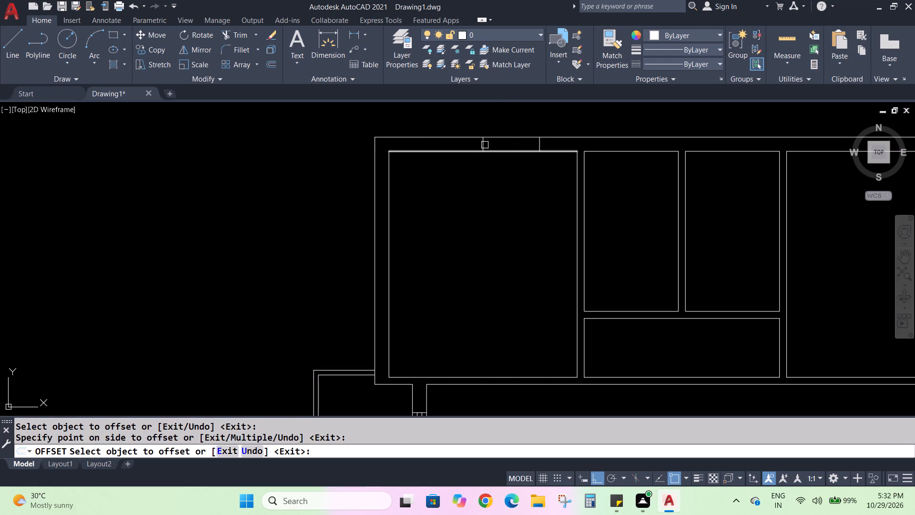
pyautogui.click(485, 145)
pyautogui.click(461, 145)
pyautogui.press('Escape')
pyautogui.press('Escape')
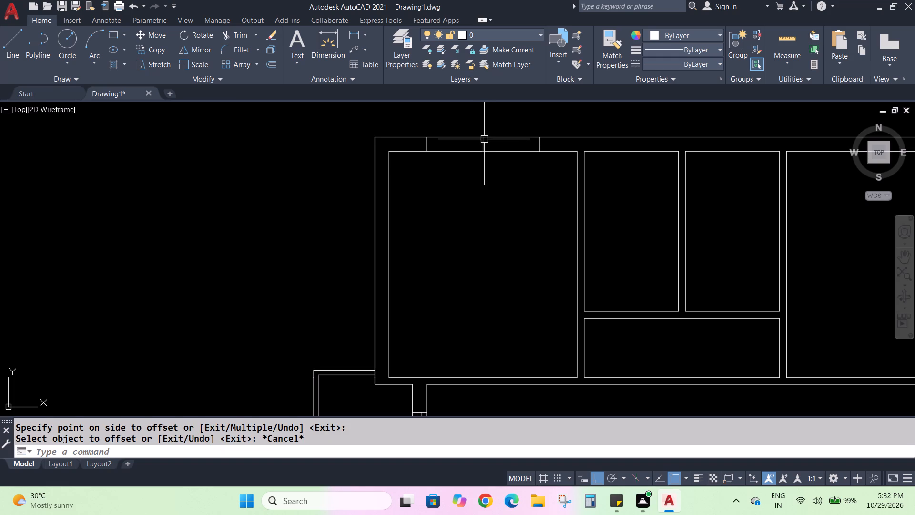
# Delete the original midpoint line between the two offset end lines in the top wall.
pyautogui.click(483, 145)
pyautogui.press('Delete')
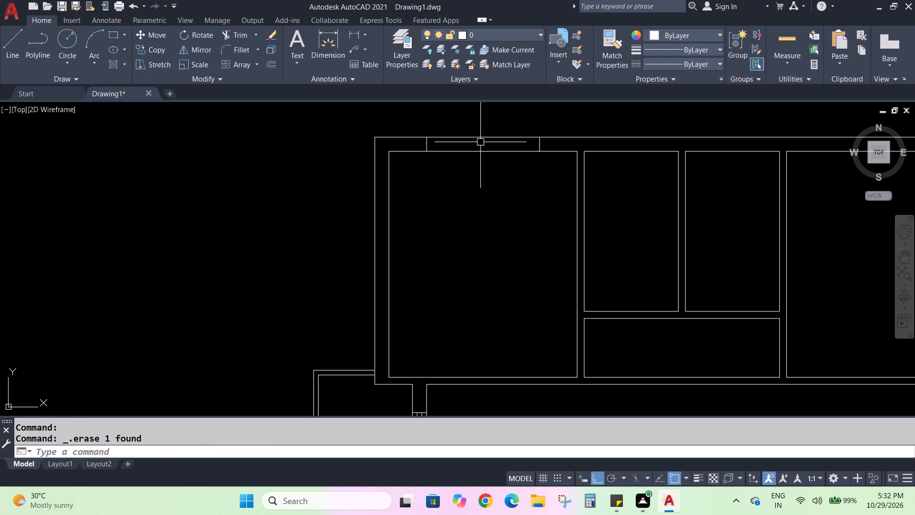
# Offset the top-left room's upper inner face 3" into the top wall, then offset that new line another 3" outward.
pyautogui.press('o')
pyautogui.press('Return')
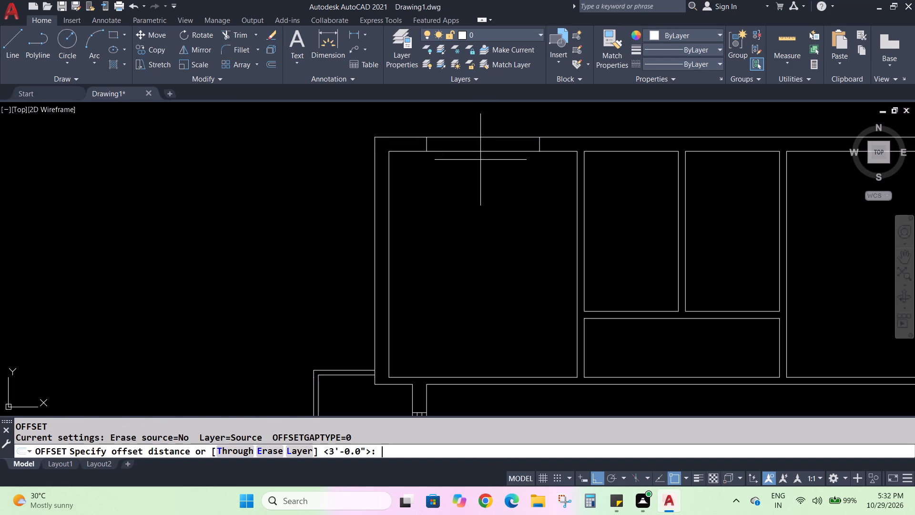
pyautogui.press('3')
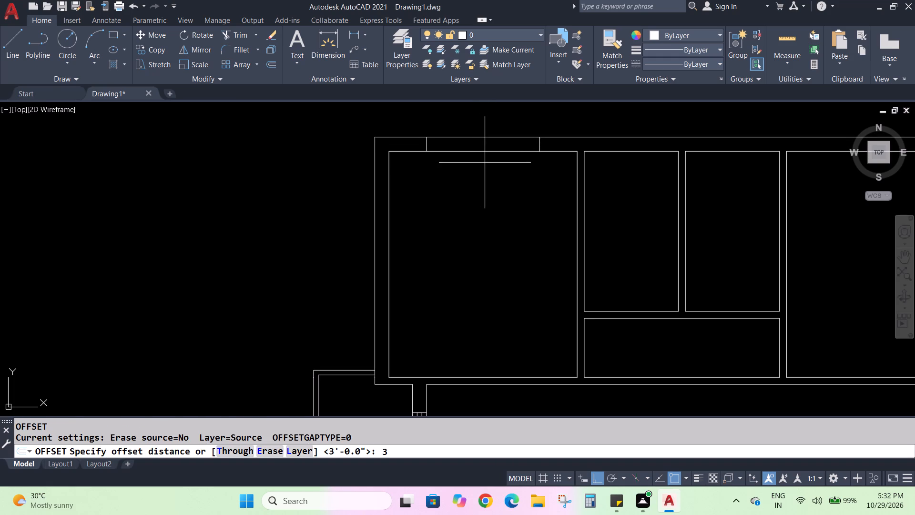
pyautogui.hotkey('shift', '"')
pyautogui.press('Return')
pyautogui.click(473, 154)
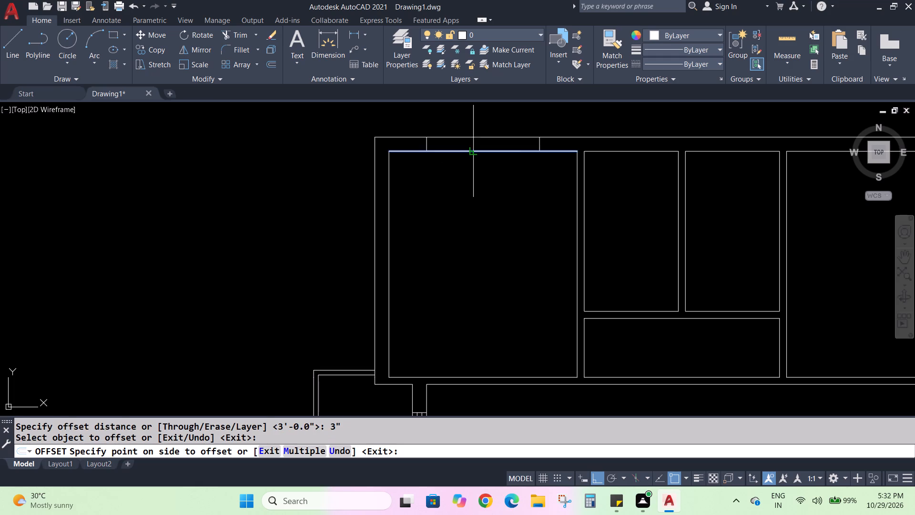
pyautogui.click(468, 142)
pyautogui.click(468, 146)
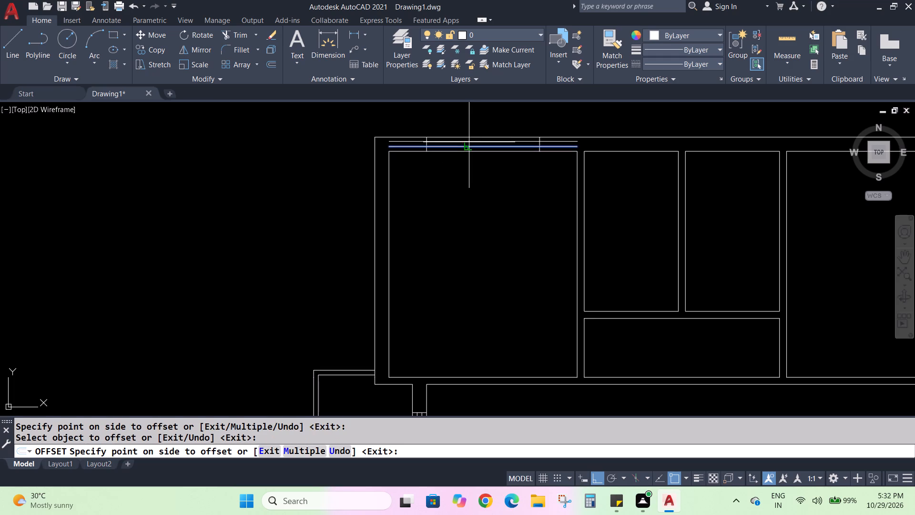
pyautogui.click(469, 142)
pyautogui.click(472, 143)
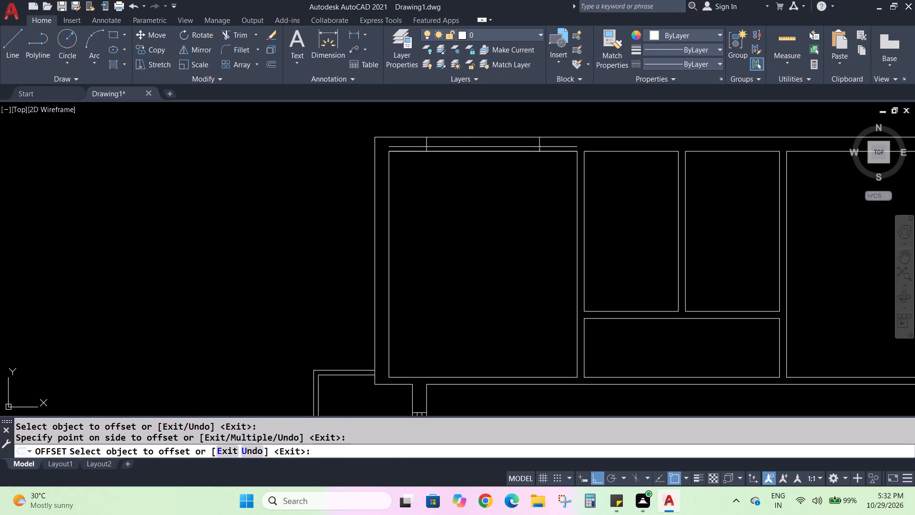
pyautogui.click(474, 140)
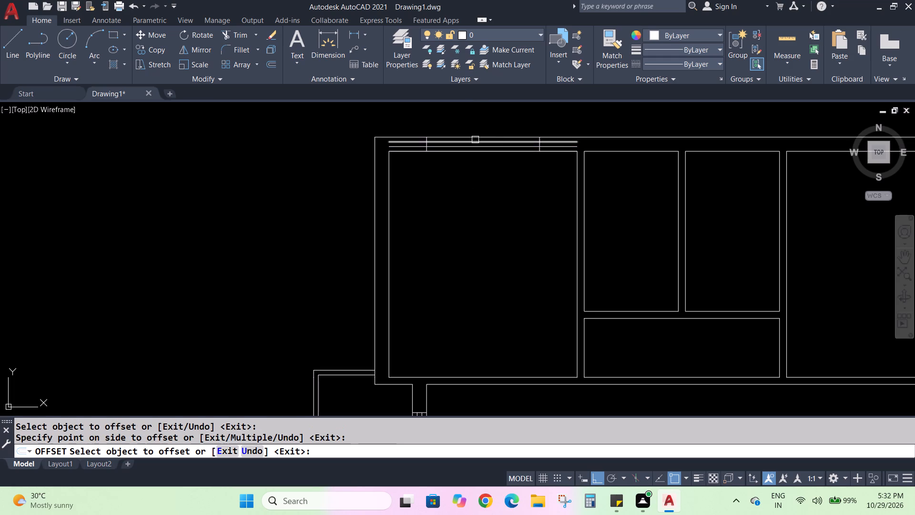
pyautogui.scroll(3, 443, 123)
pyautogui.scroll(-1, 467, 133)
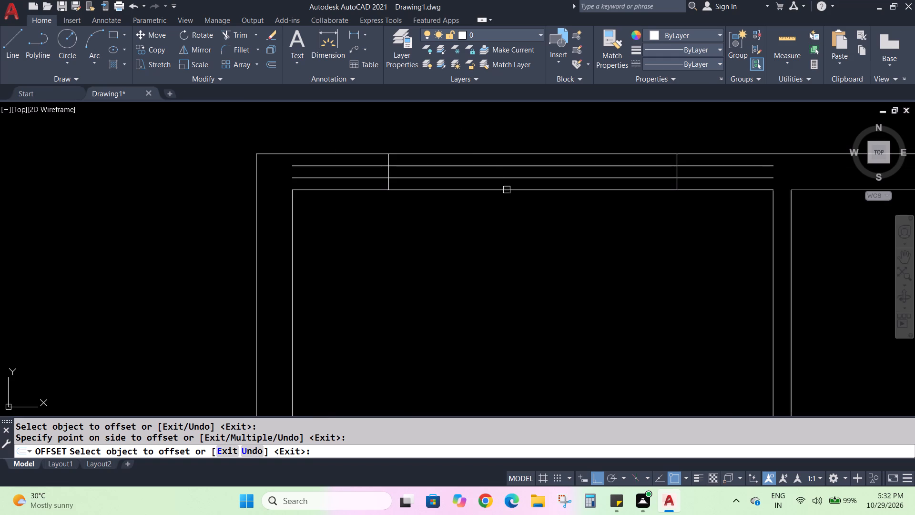
pyautogui.moveTo(546, 229); pyautogui.dragTo(486, 224, button='middle')
pyautogui.press('Escape')
pyautogui.press('Escape')
# Trim both inner window lines in the top wall beyond the opening's two end lines.
pyautogui.write('TR')
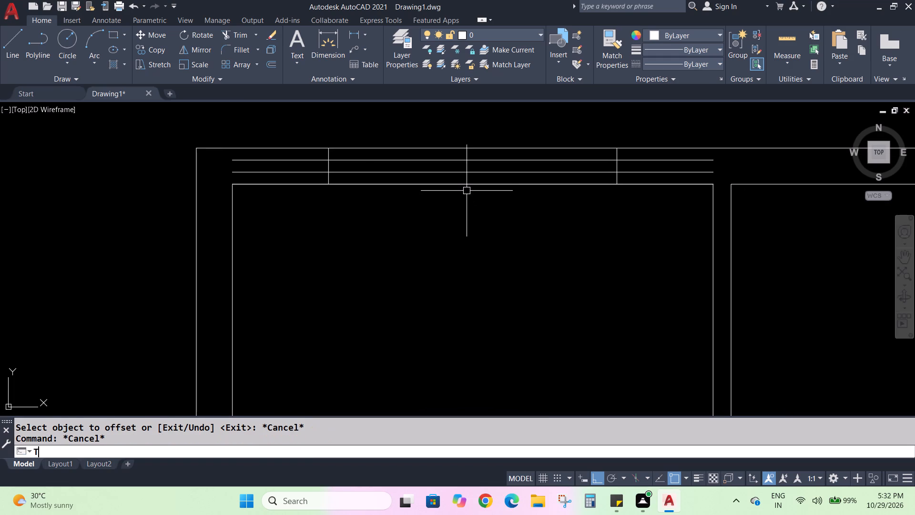
pyautogui.press('Return')
pyautogui.click(280, 161)
pyautogui.click(280, 172)
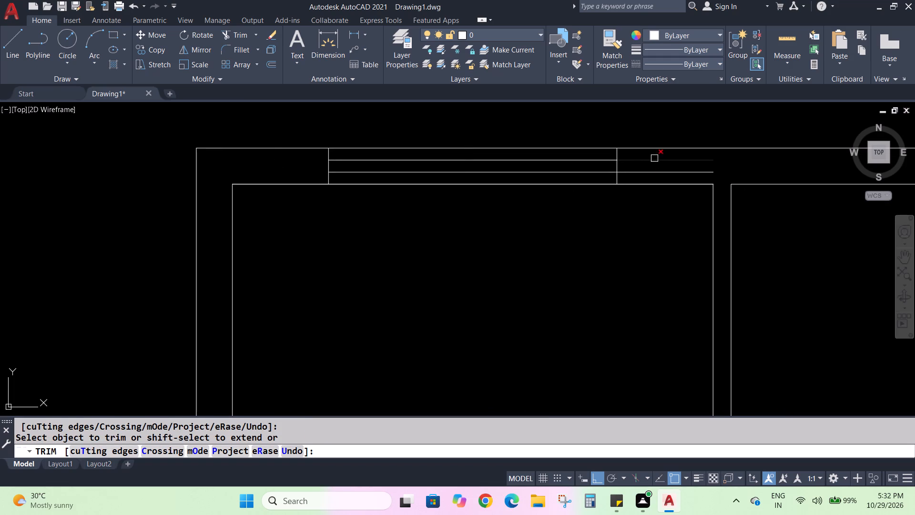
pyautogui.click(654, 158)
pyautogui.click(652, 171)
pyautogui.scroll(-4, 649, 177)
pyautogui.scroll(2, 601, 234)
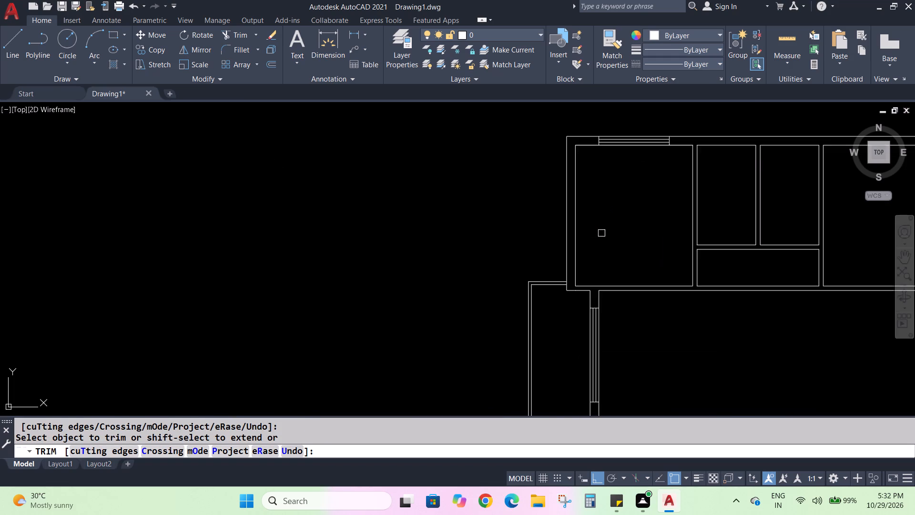
pyautogui.moveTo(601, 233); pyautogui.dragTo(485, 283, button='middle')
pyautogui.scroll(1, 485, 283)
pyautogui.scroll(-1, 485, 283)
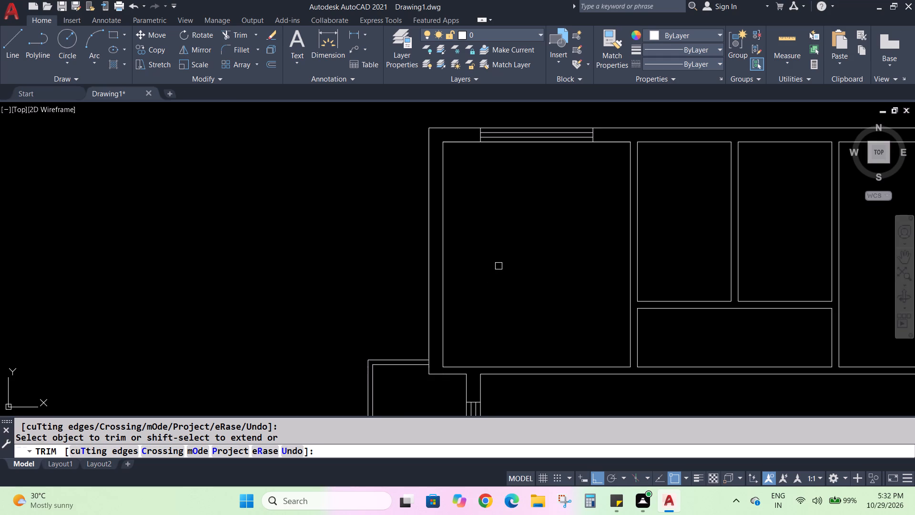
pyautogui.press('Escape')
pyautogui.press('Escape')
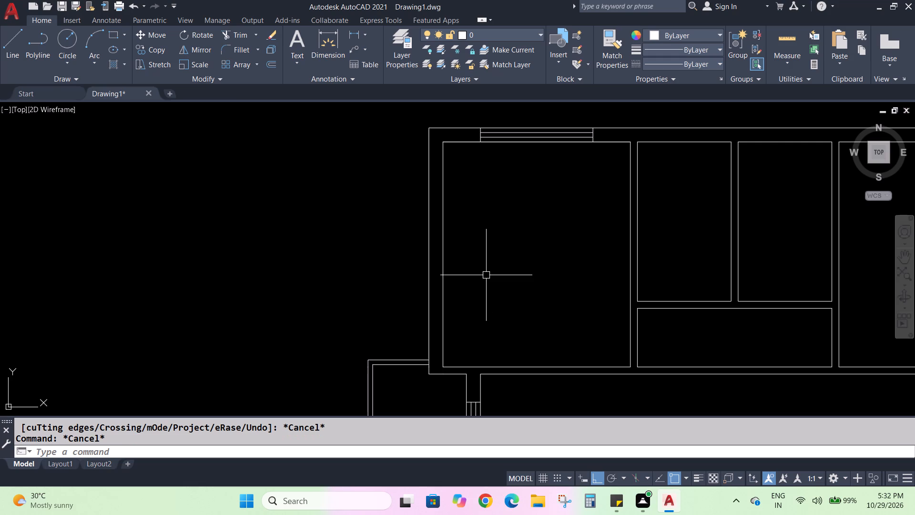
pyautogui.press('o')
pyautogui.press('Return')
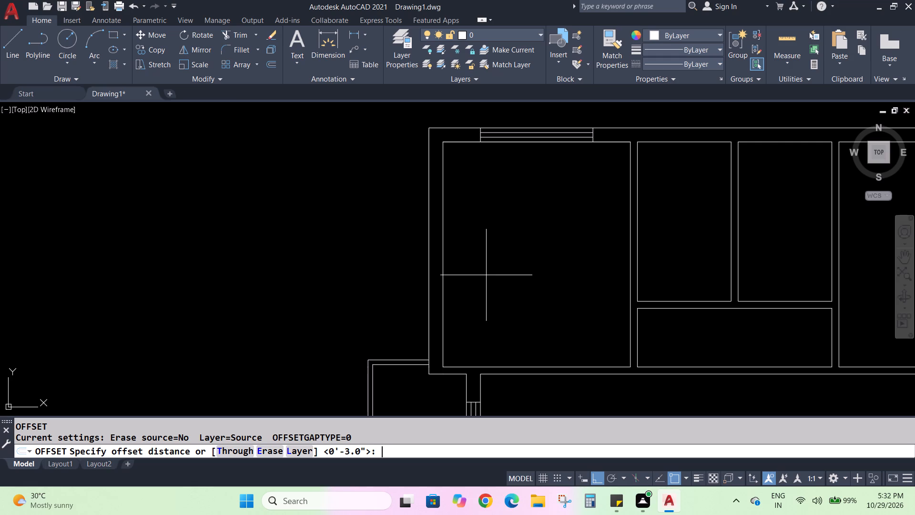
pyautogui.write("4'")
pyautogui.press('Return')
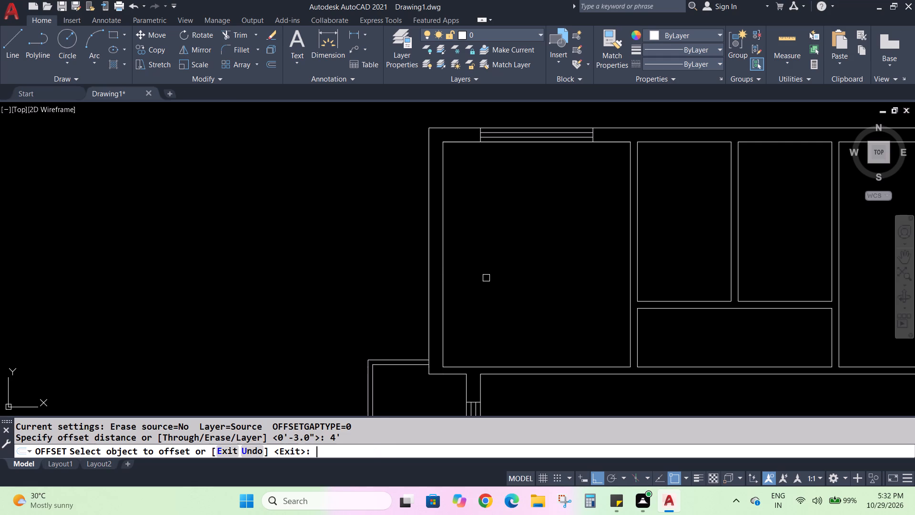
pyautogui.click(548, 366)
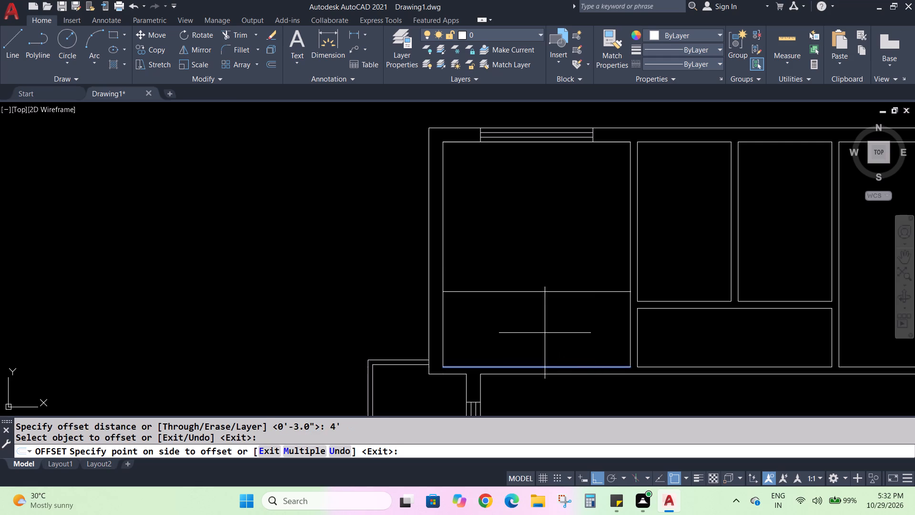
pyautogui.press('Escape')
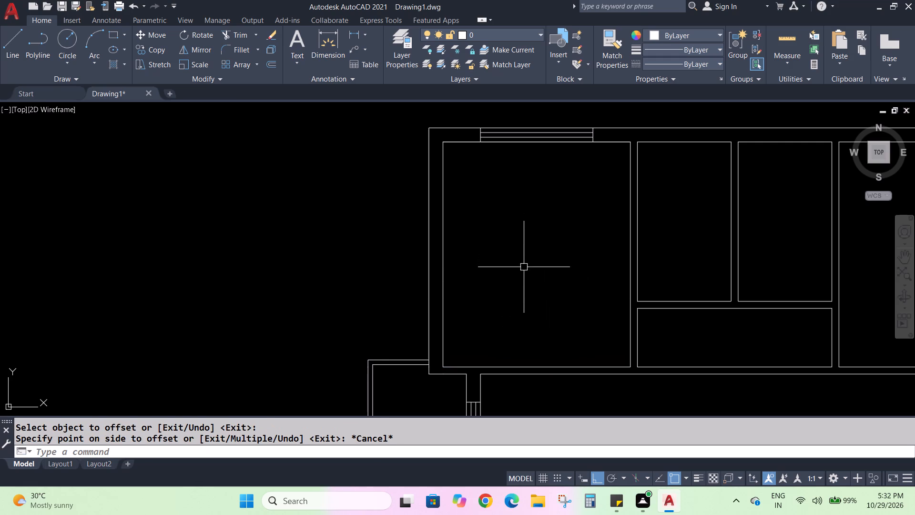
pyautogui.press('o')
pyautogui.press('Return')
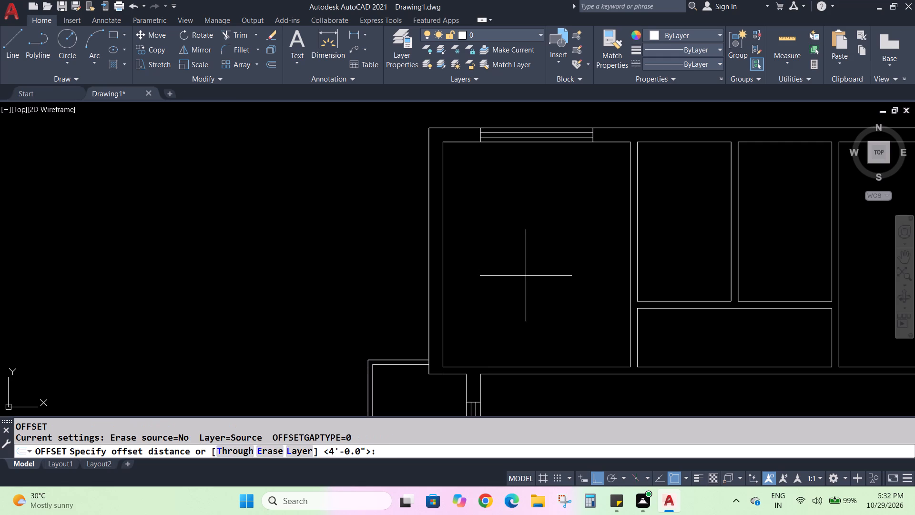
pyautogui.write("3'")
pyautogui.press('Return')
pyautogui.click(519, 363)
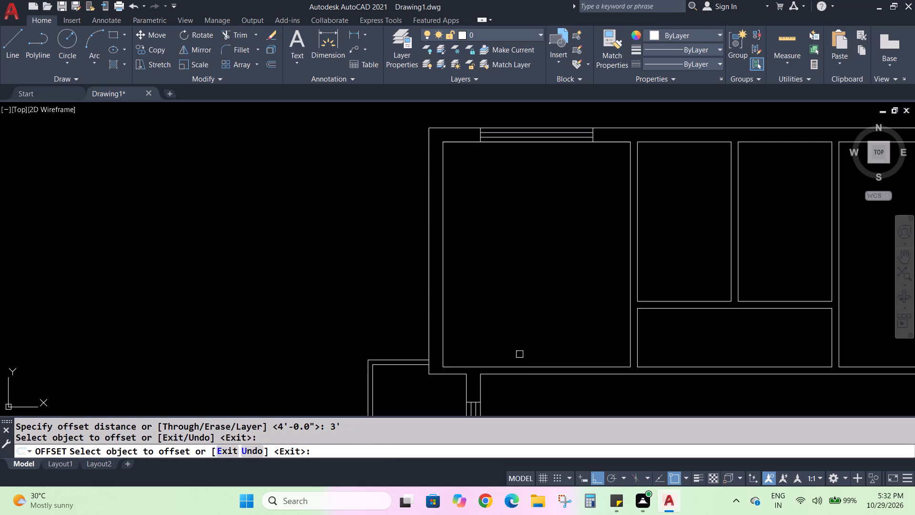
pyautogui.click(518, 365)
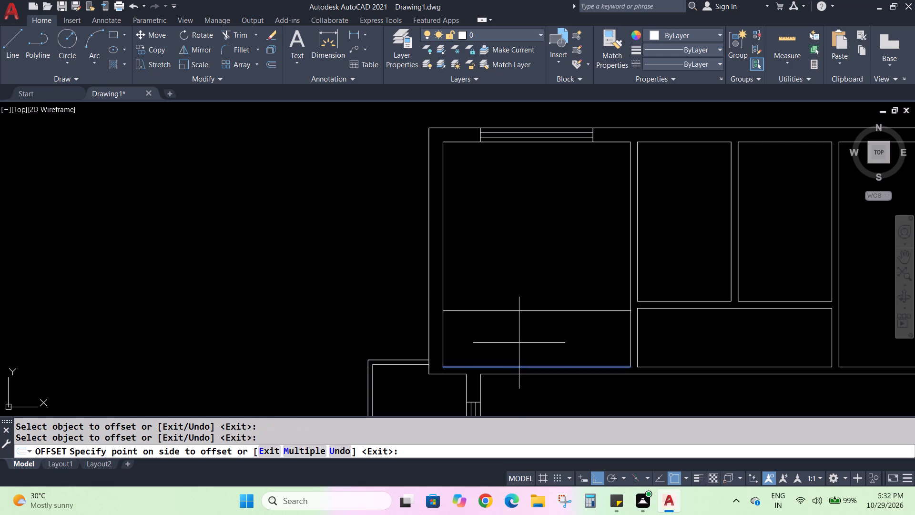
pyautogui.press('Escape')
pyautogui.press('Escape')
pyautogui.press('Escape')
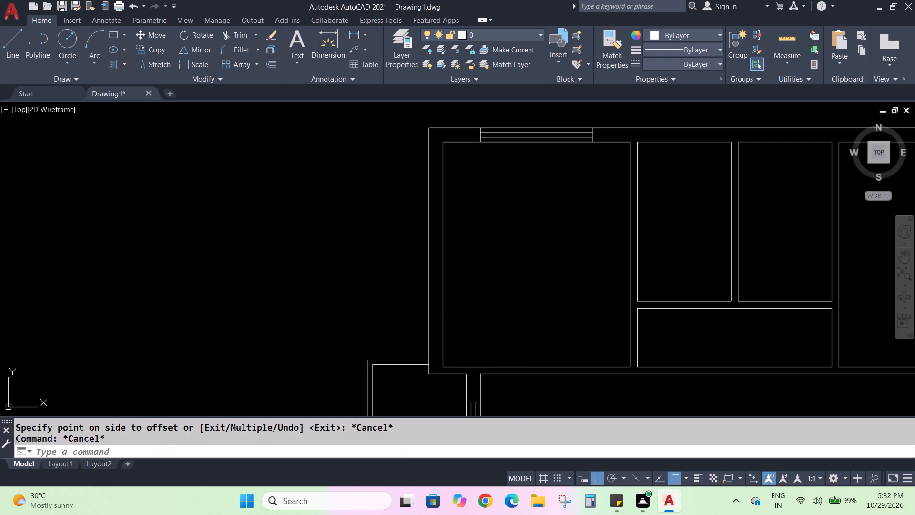
# Offset the top-left room's lower inner face 2' up into the room.
pyautogui.press('o')
pyautogui.press('Return')
pyautogui.write("2'")
pyautogui.press('Return')
pyautogui.click(519, 365)
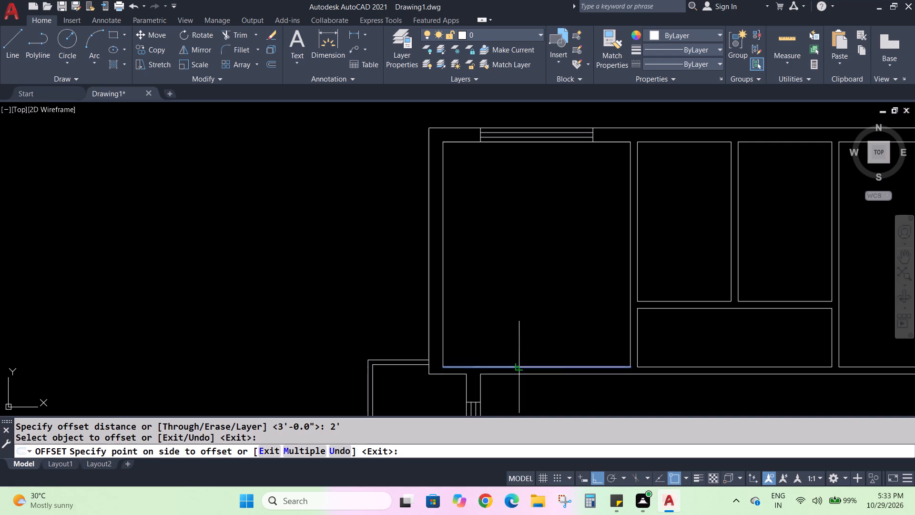
pyautogui.click(515, 321)
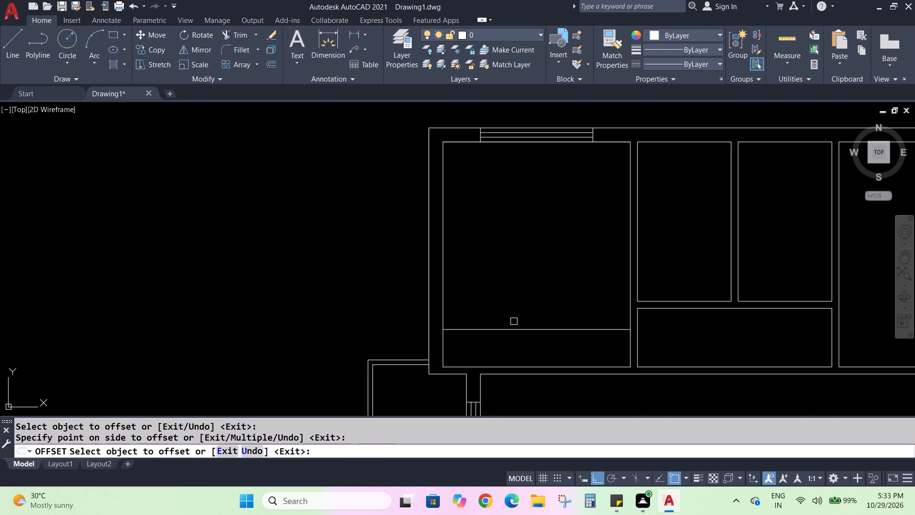
pyautogui.press('Escape')
pyautogui.press('Escape')
# Extend the left end of the new horizontal line across the left wall to its outer face.
pyautogui.write('EX')
pyautogui.press('Return')
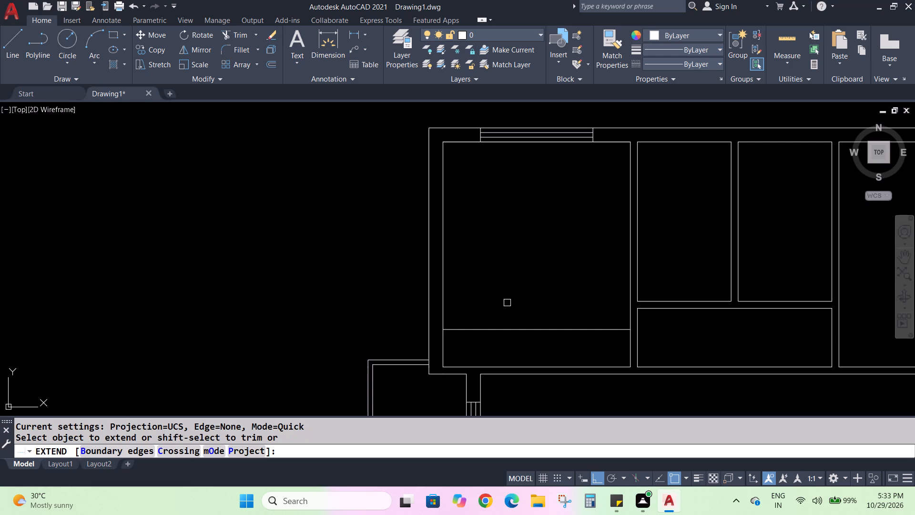
pyautogui.click(451, 331)
pyautogui.press('Escape')
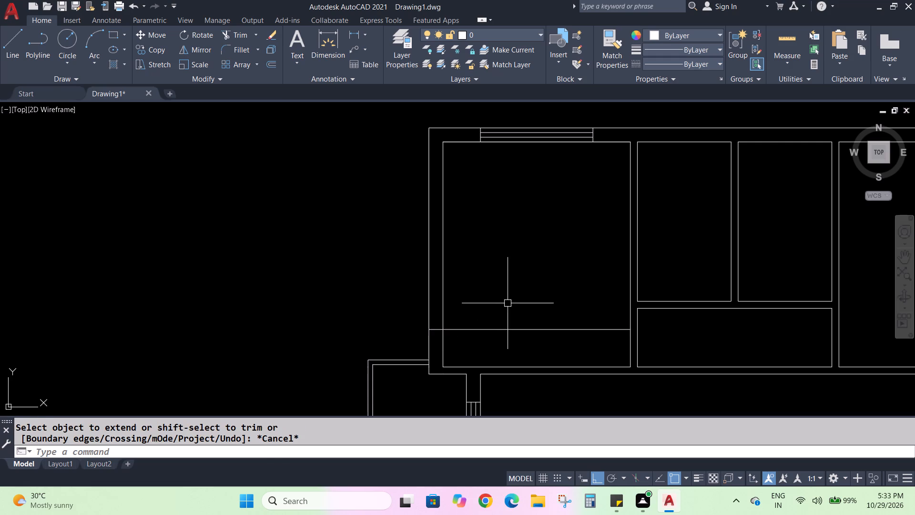
pyautogui.click(508, 330)
pyautogui.press('Escape')
pyautogui.press('Escape')
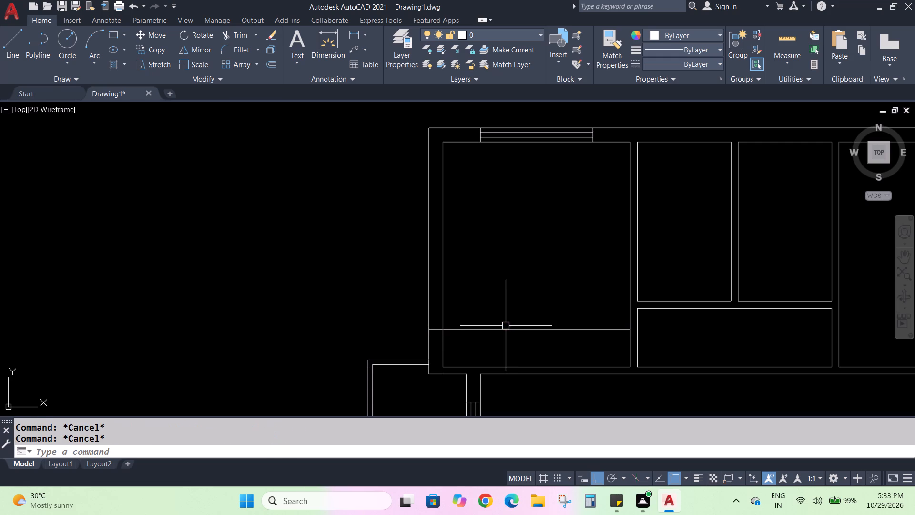
# Trim the horizontal line's portion inside the top-left room, keeping only the piece across the left outer wall.
pyautogui.write('TR')
pyautogui.press('Return')
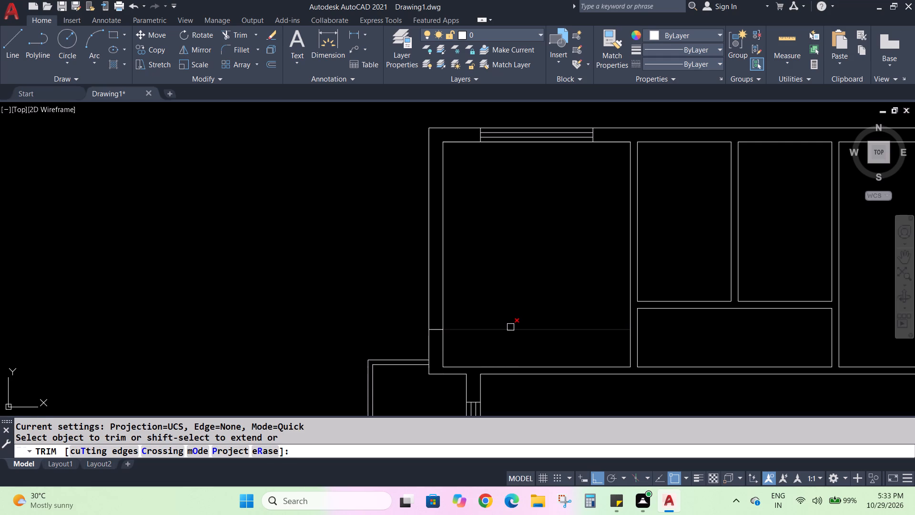
pyautogui.click(510, 327)
pyautogui.press('Escape')
pyautogui.press('Escape')
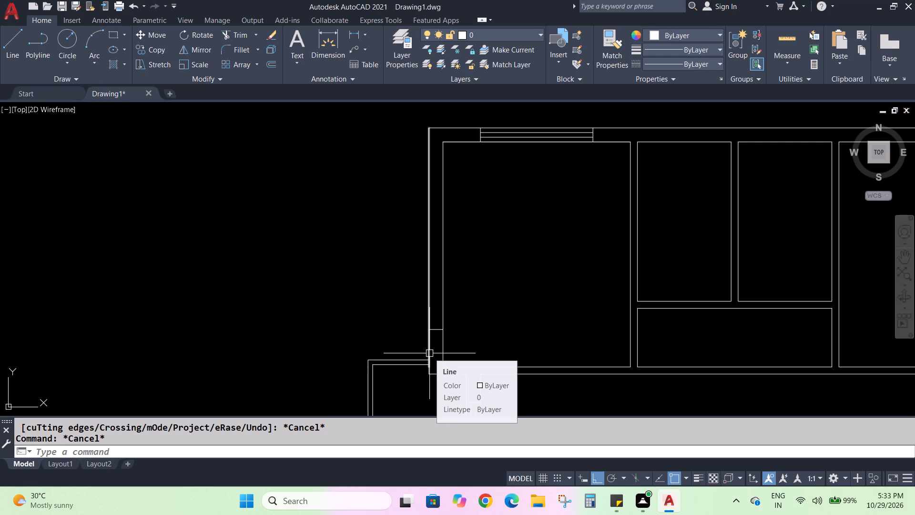
# Offset the short line across the top-left room's left outer wall 4' upward to mark the window opening's other end.
pyautogui.press('o')
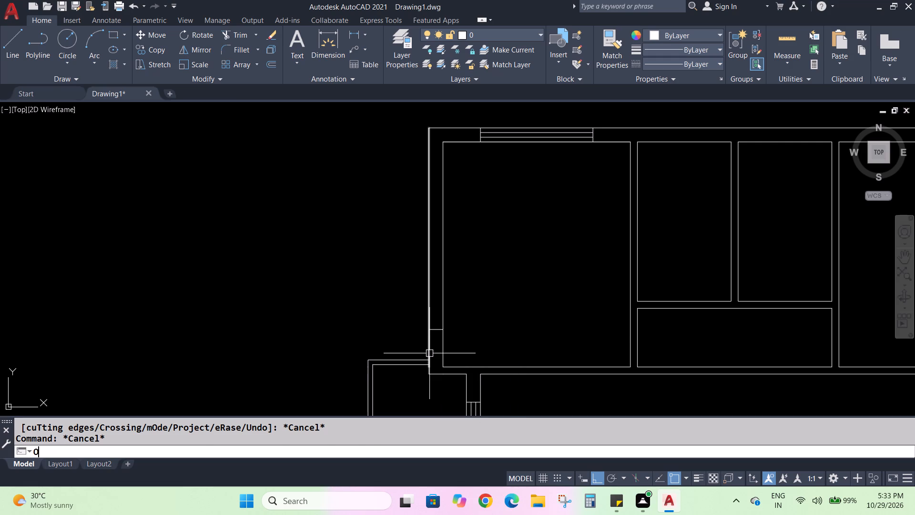
pyautogui.press('Return')
pyautogui.press('4')
pyautogui.press("'")
pyautogui.press('Return')
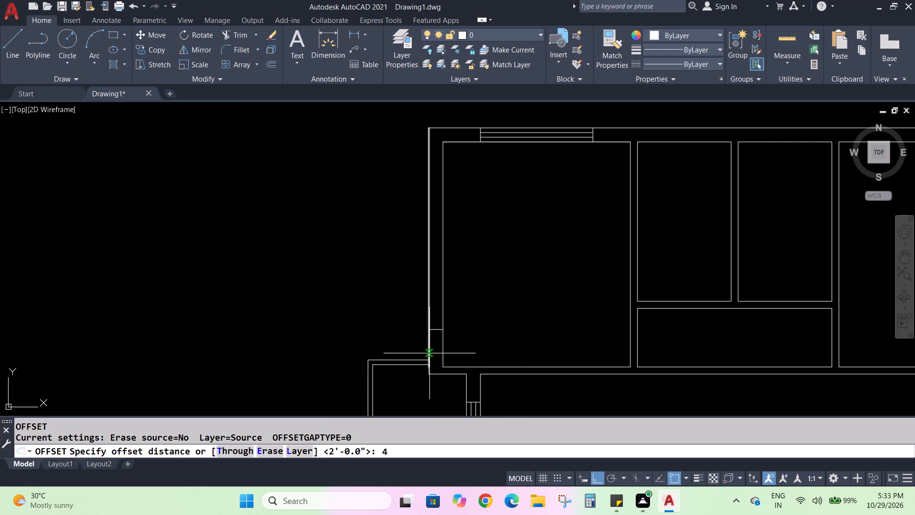
pyautogui.click(434, 328)
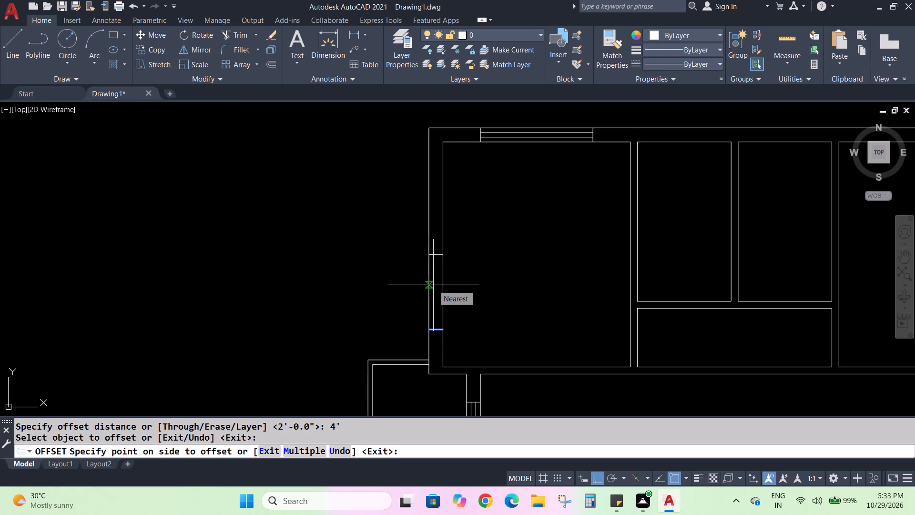
pyautogui.click(433, 285)
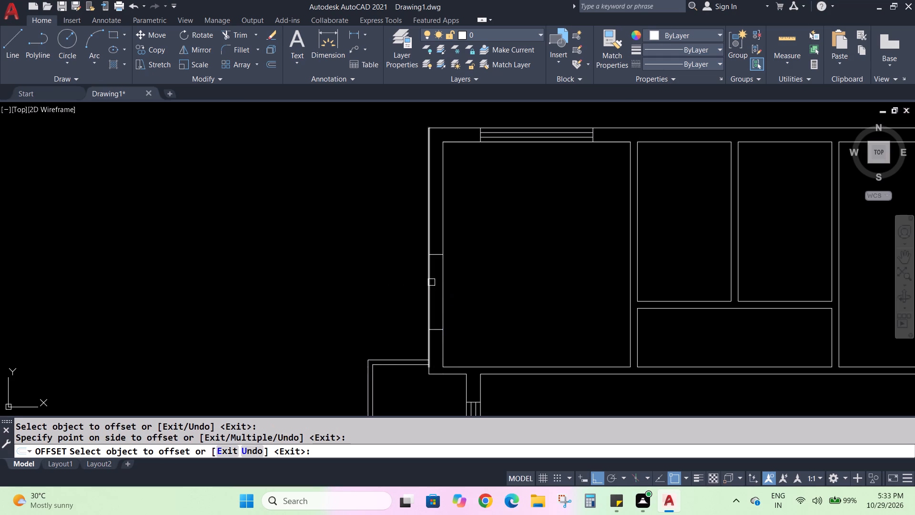
pyautogui.press('Escape')
pyautogui.press('Escape')
# Offset the left wall's inner face 3" outward twice to make two inner window lines within the wall.
pyautogui.press('o')
pyautogui.press('Return')
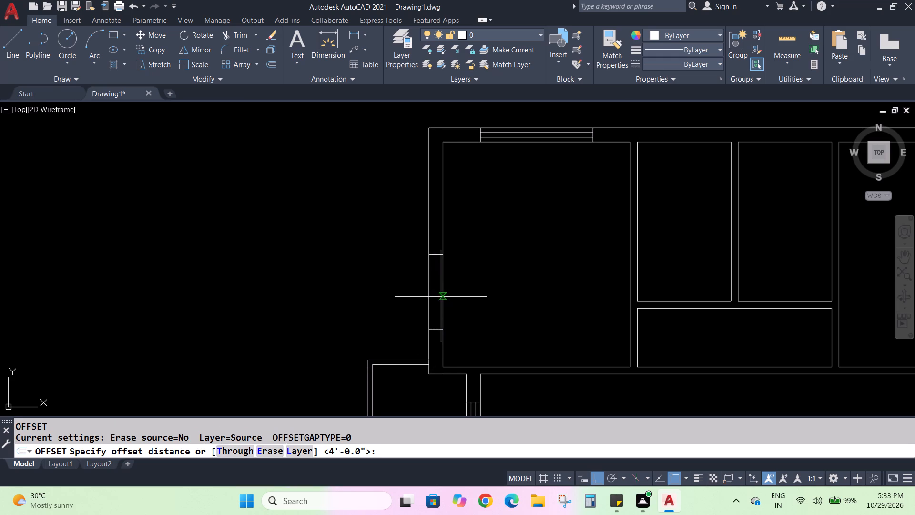
pyautogui.press('3')
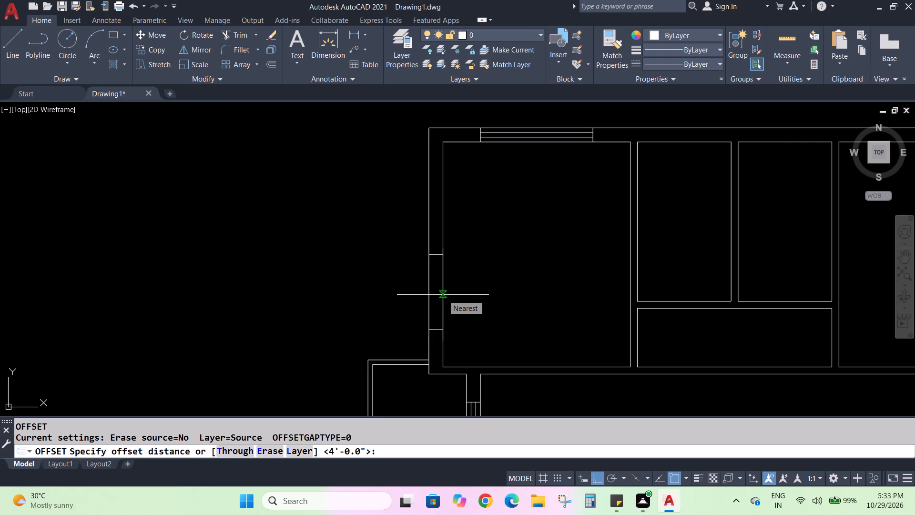
pyautogui.hotkey('shift', '"')
pyautogui.press('Return')
pyautogui.click(443, 293)
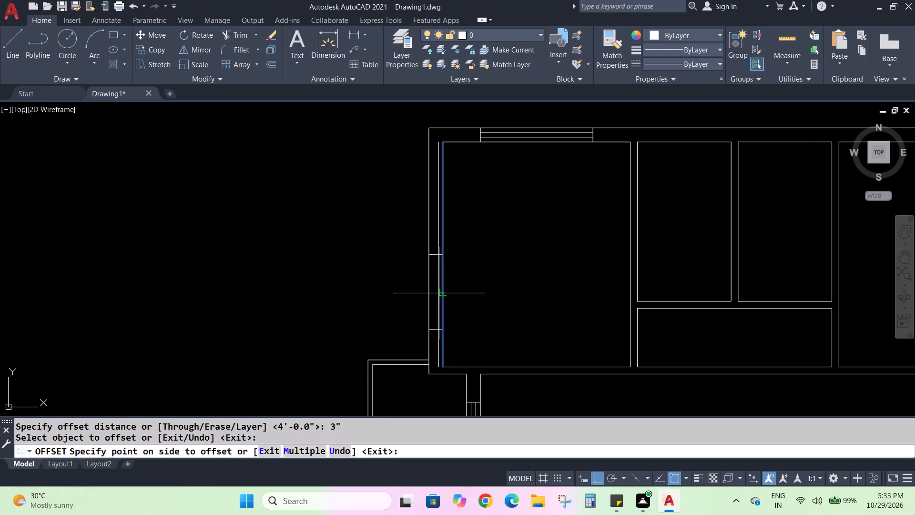
pyautogui.click(437, 293)
pyautogui.click(437, 293)
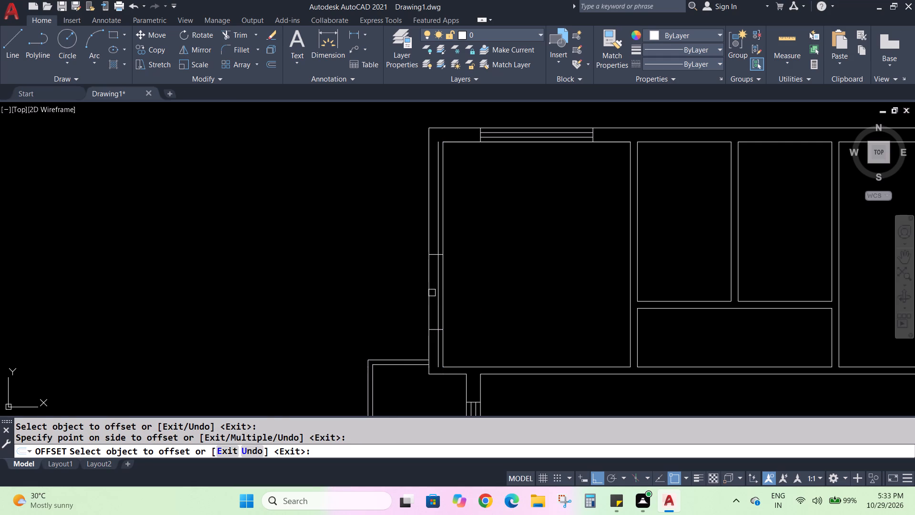
pyautogui.click(435, 294)
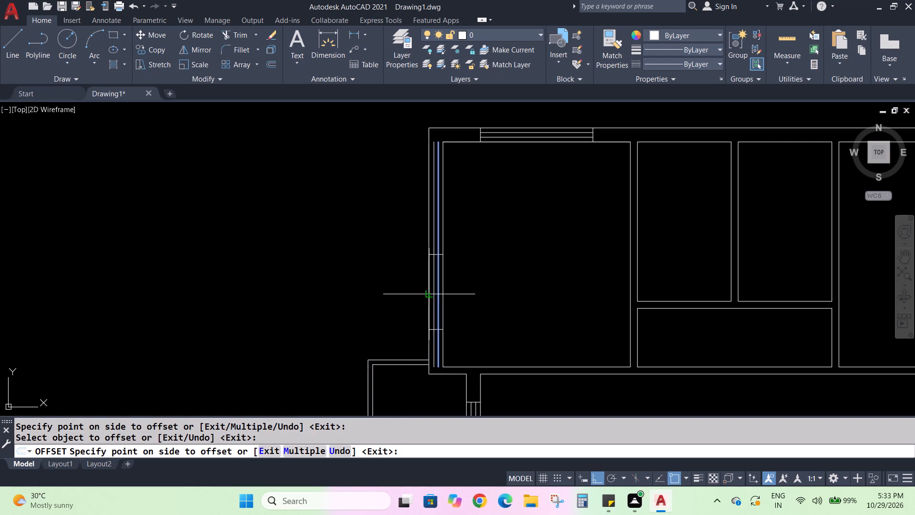
pyautogui.click(432, 294)
pyautogui.press('Escape')
pyautogui.press('Escape')
# Trim both inner window lines in the left wall above and below the opening's two end lines.
pyautogui.write('TR')
pyautogui.press('Return')
pyautogui.click(436, 235)
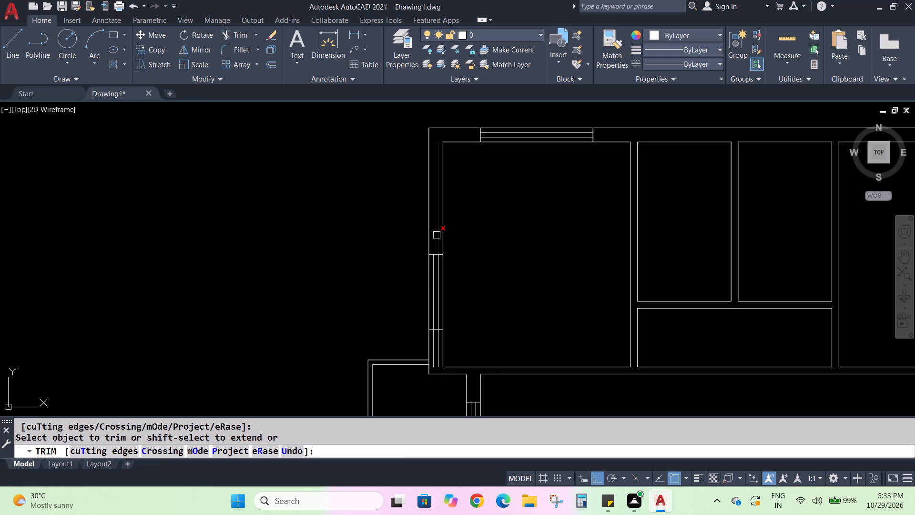
pyautogui.click(437, 235)
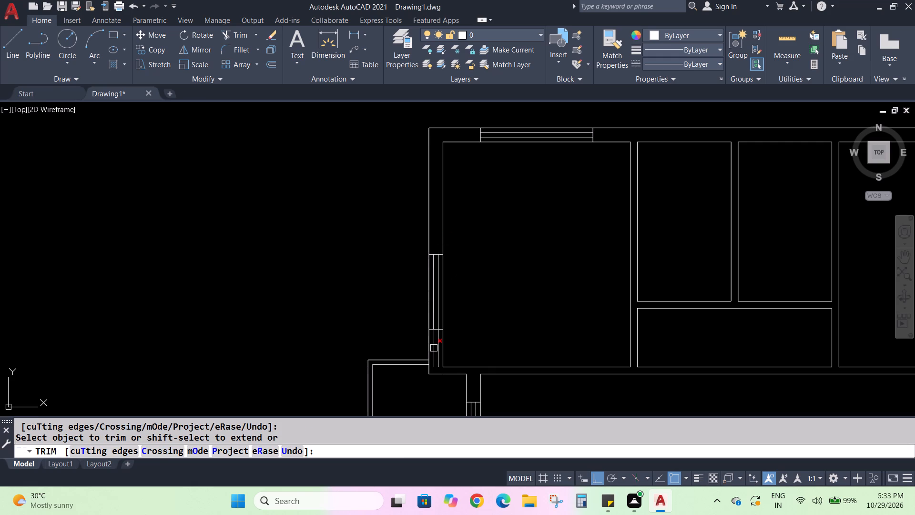
pyautogui.click(434, 348)
pyautogui.click(437, 348)
# Draw a line across the top wall from the first narrow room's upper-left inner corner to the wall's outer face.
pyautogui.moveTo(664, 216); pyautogui.dragTo(389, 304, button='middle')
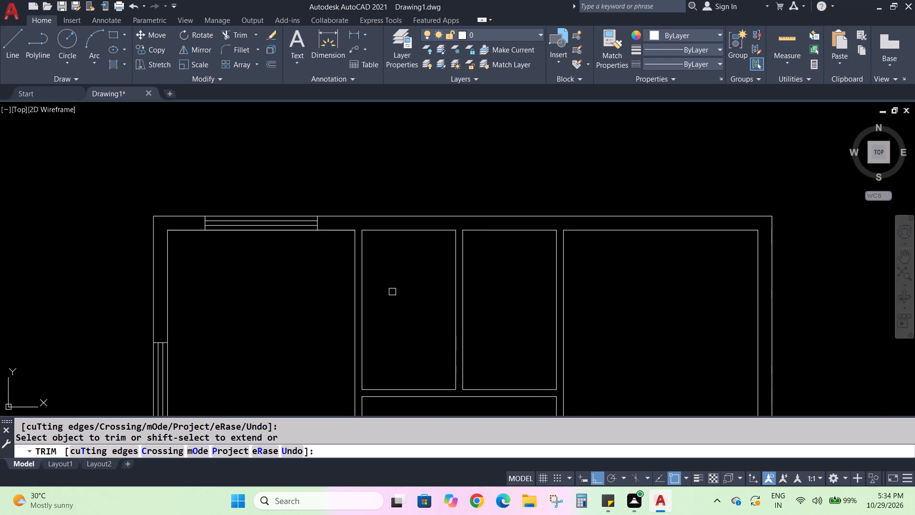
pyautogui.scroll(1, 393, 291)
pyautogui.moveTo(407, 275); pyautogui.dragTo(355, 300, button='middle')
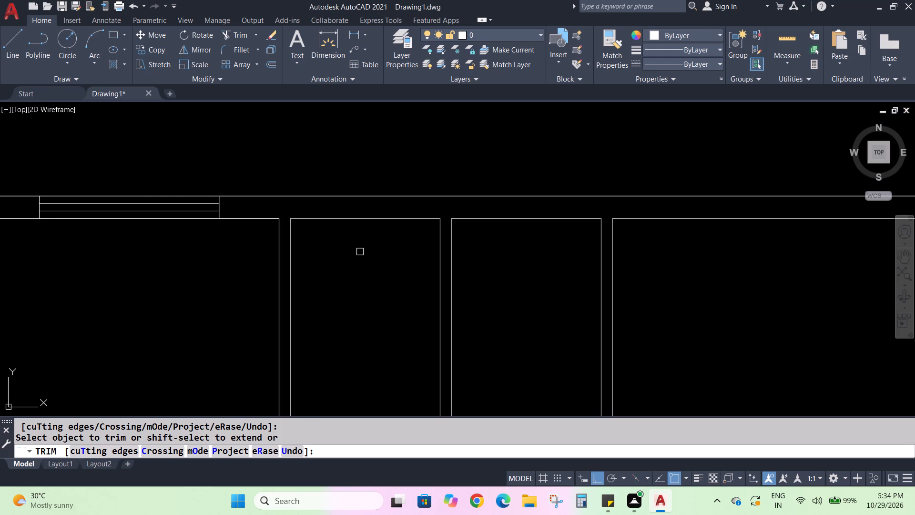
pyautogui.press('Escape')
pyautogui.press('Escape')
pyautogui.press('l')
pyautogui.press('Return')
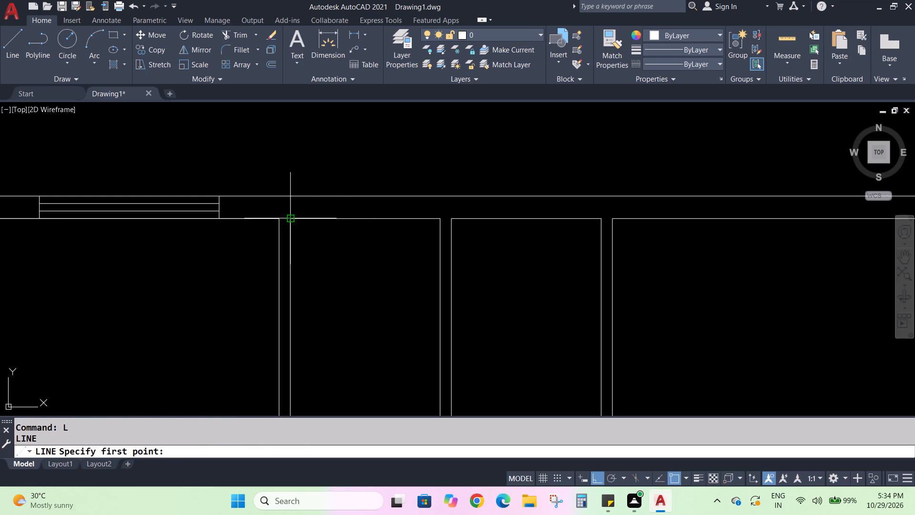
pyautogui.click(290, 219)
pyautogui.click(290, 196)
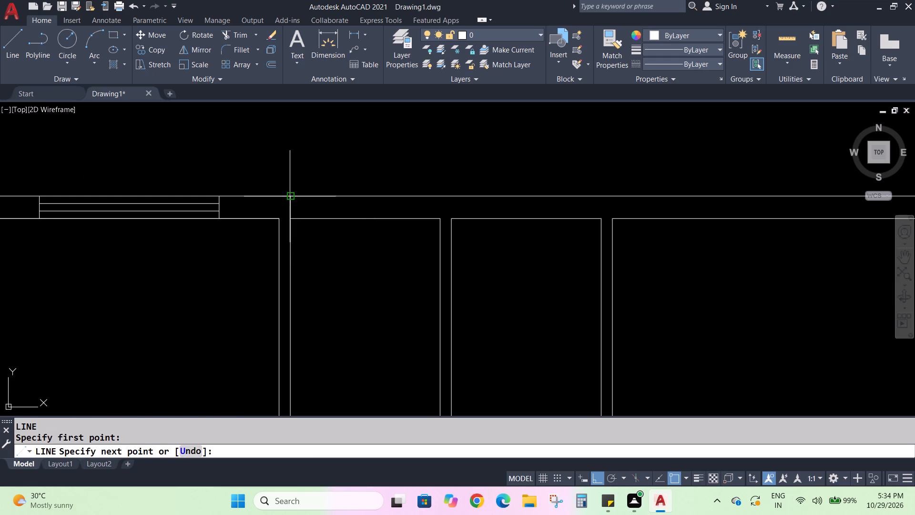
pyautogui.press('Escape')
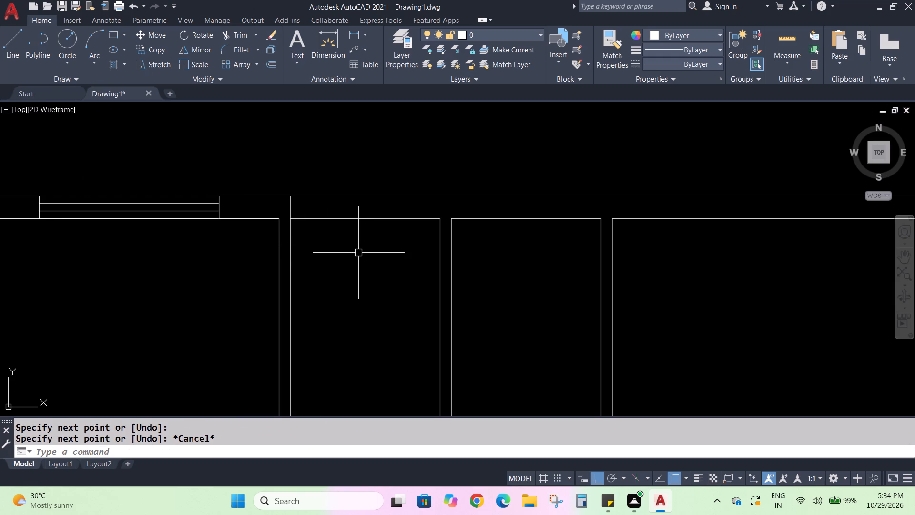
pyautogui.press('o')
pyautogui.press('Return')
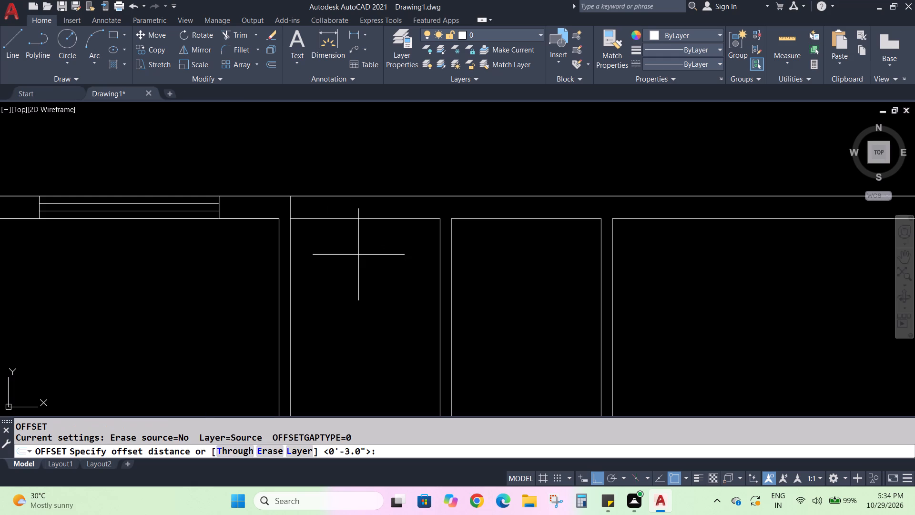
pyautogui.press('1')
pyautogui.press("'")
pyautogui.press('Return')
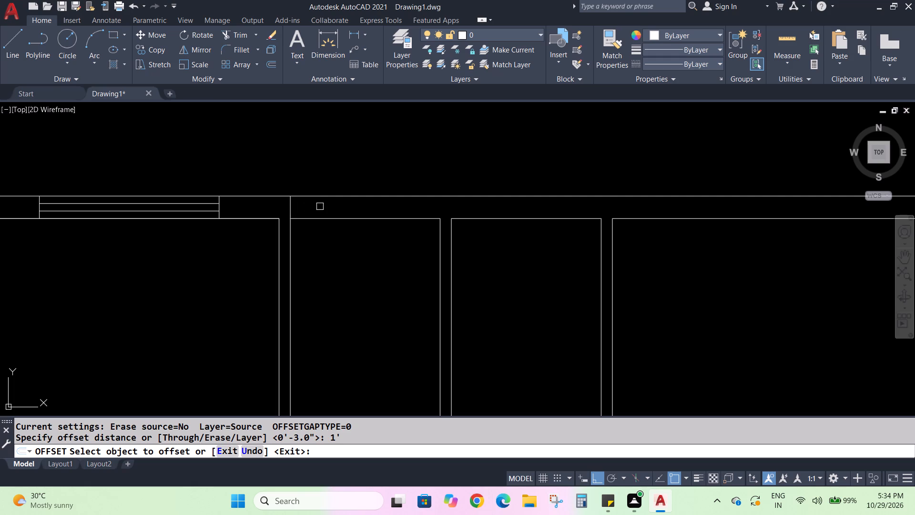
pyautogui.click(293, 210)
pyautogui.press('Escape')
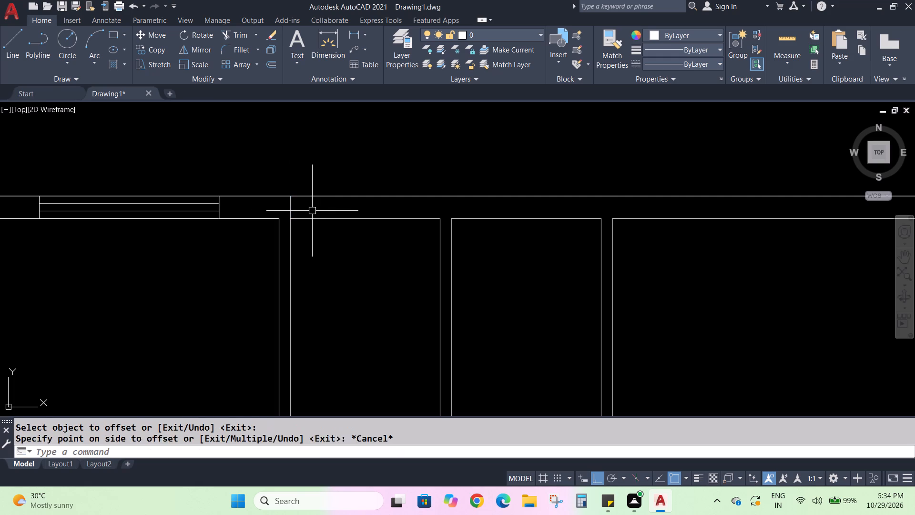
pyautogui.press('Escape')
# Offset the new line across the top wall 2' to the right, over the first narrow room.
pyautogui.press('o')
pyautogui.press('Return')
pyautogui.write("2'")
pyautogui.press('Return')
pyautogui.click(295, 210)
pyautogui.click(287, 210)
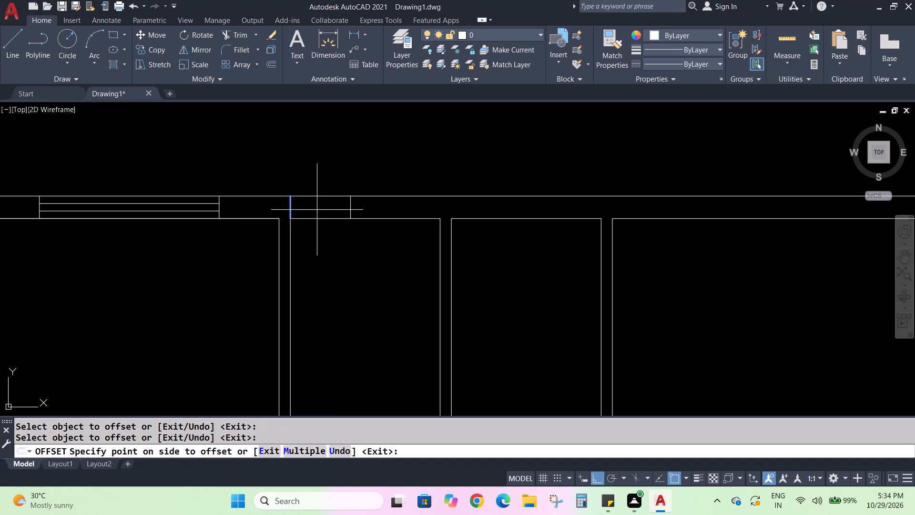
pyautogui.click(317, 210)
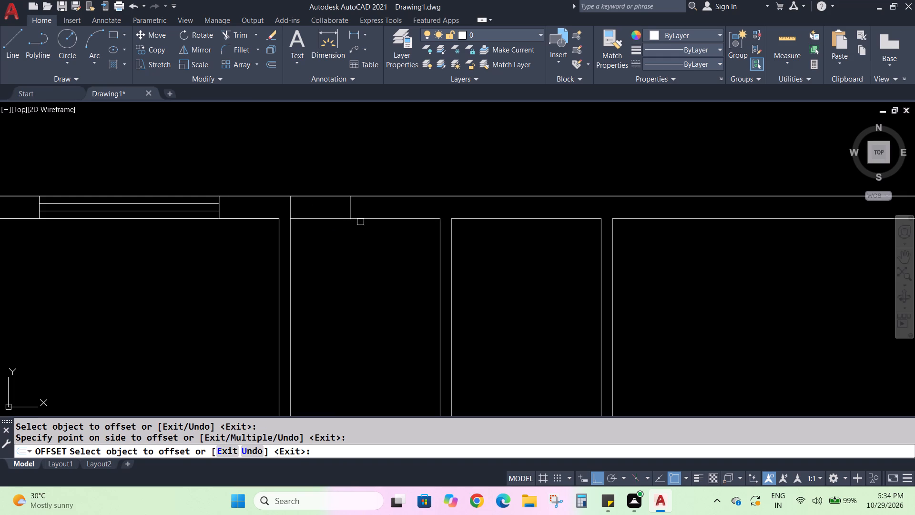
pyautogui.press('Escape')
pyautogui.press('Escape')
pyautogui.press('Escape')
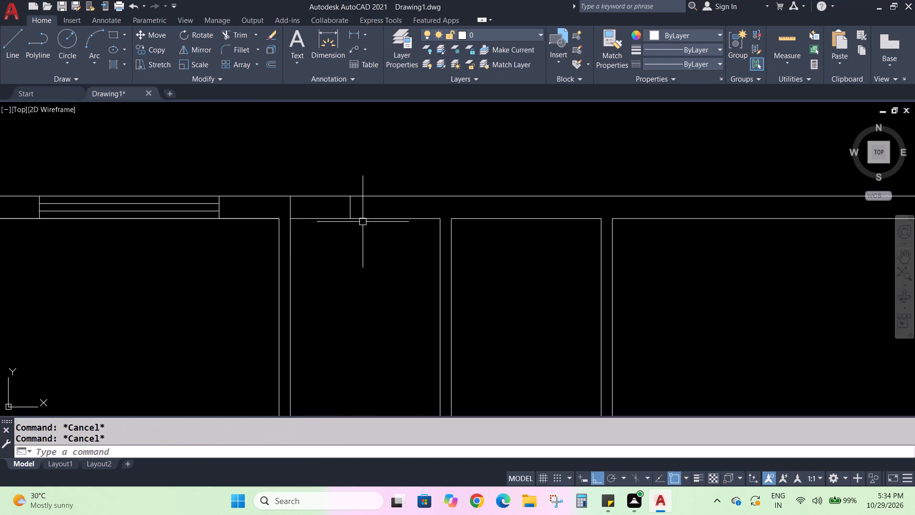
# Draw a line across the top wall from the second narrow room's upper-right inner corner to the outer face.
pyautogui.press('l')
pyautogui.press('Return')
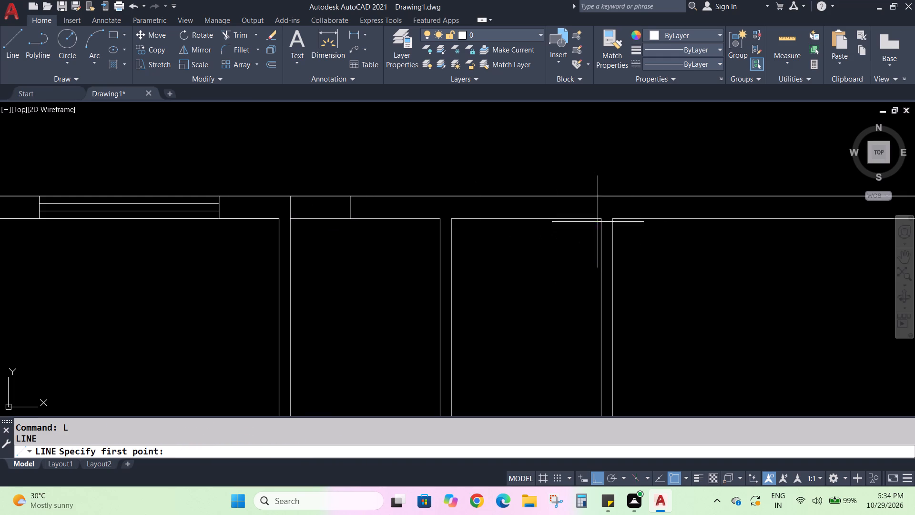
pyautogui.click(600, 222)
pyautogui.click(599, 196)
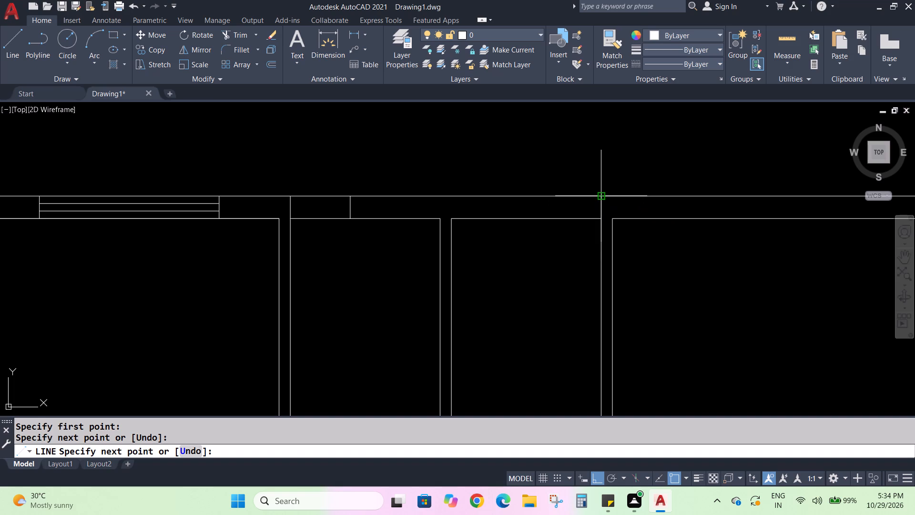
pyautogui.press('Escape')
pyautogui.press('Escape')
# Offset the line at the second narrow room's upper-right corner 2' to the left within the top wall.
pyautogui.press('o')
pyautogui.press('Return')
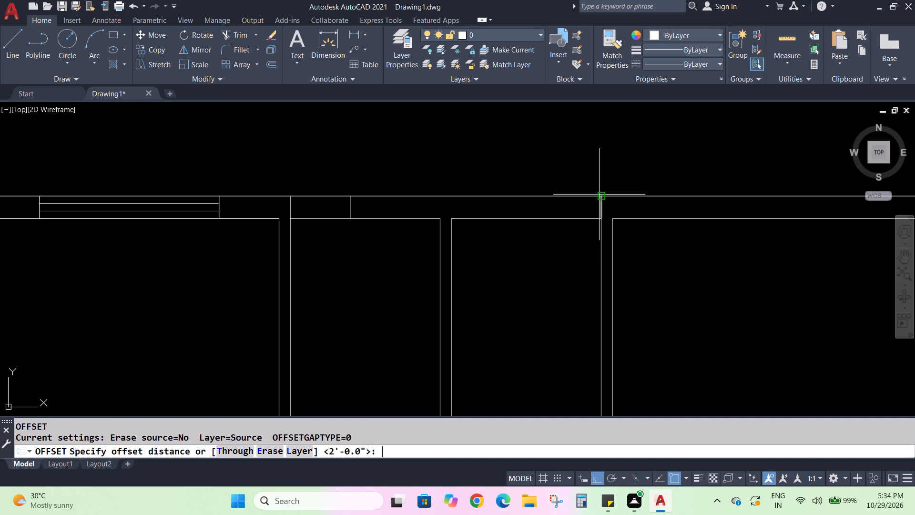
pyautogui.press('2')
pyautogui.press("'")
pyautogui.press('Return')
pyautogui.click(600, 210)
pyautogui.click(579, 211)
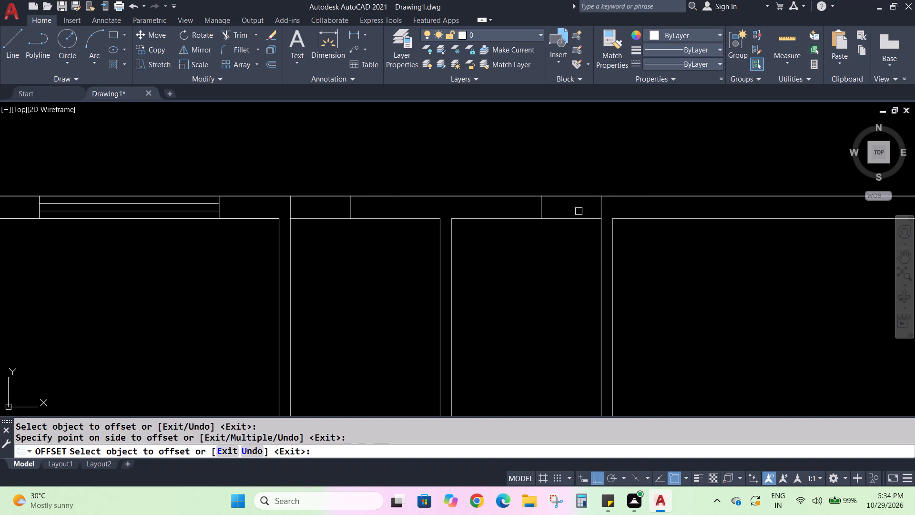
pyautogui.press('Escape')
pyautogui.press('Escape')
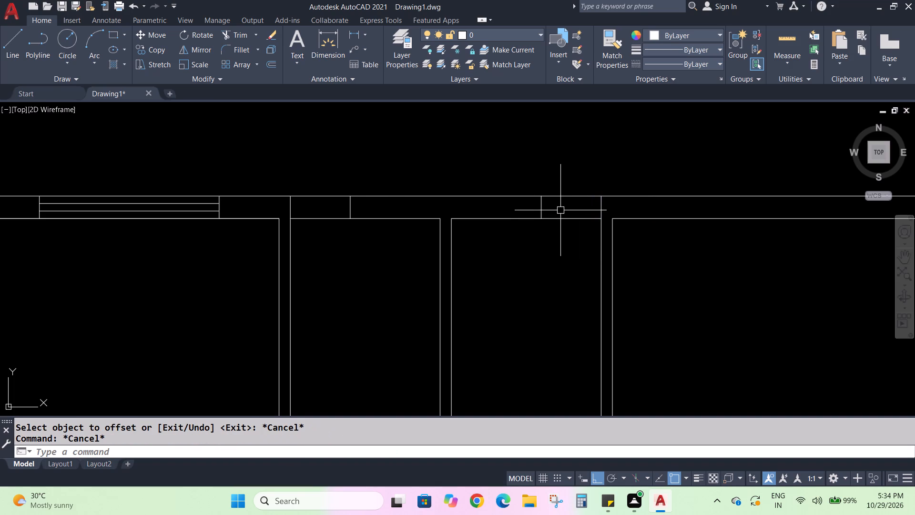
# Offset the first narrow room's upper inner face 3" outward twice to make two window lines in the top wall.
pyautogui.press('o')
pyautogui.press('Return')
pyautogui.press('3')
pyautogui.hotkey('shift', '"')
pyautogui.press('Return')
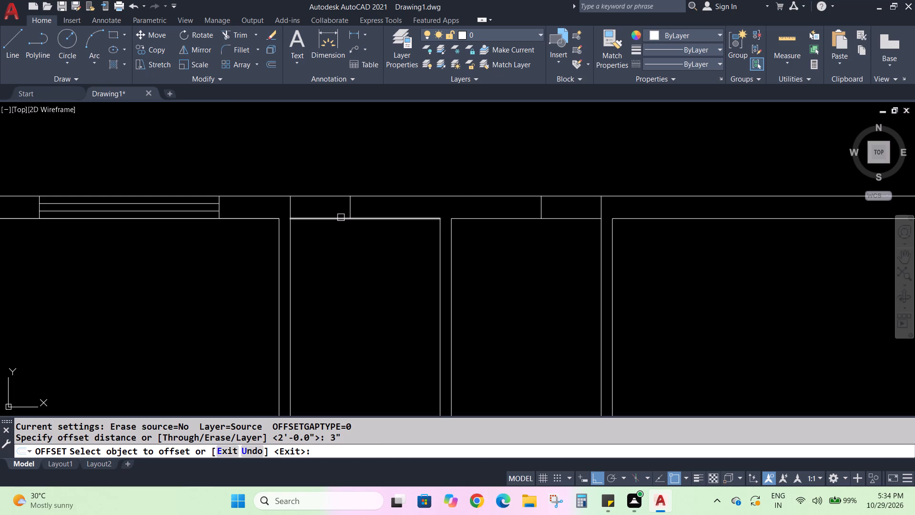
pyautogui.click(369, 220)
pyautogui.click(372, 206)
pyautogui.click(373, 210)
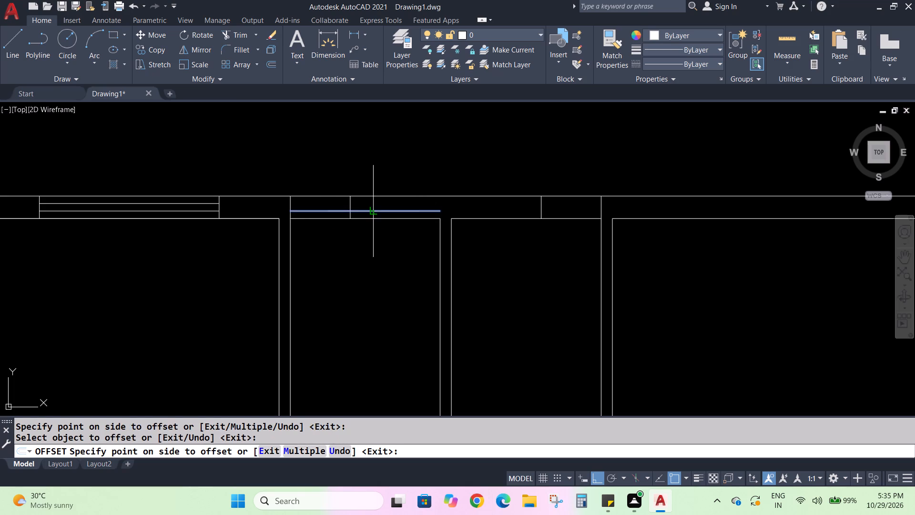
pyautogui.click(369, 202)
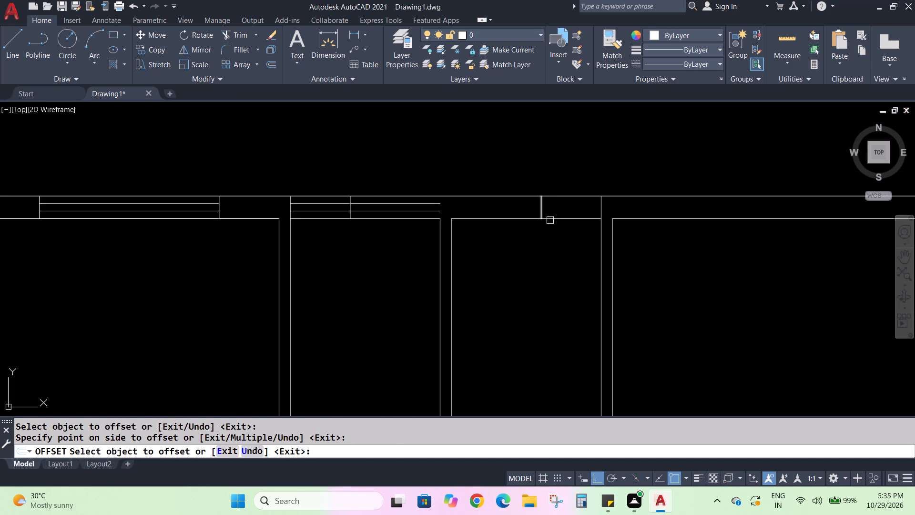
# Offset the second narrow room's upper inner face 3" outward twice to make two window lines in the top wall.
pyautogui.click(551, 220)
pyautogui.click(554, 209)
pyautogui.click(557, 210)
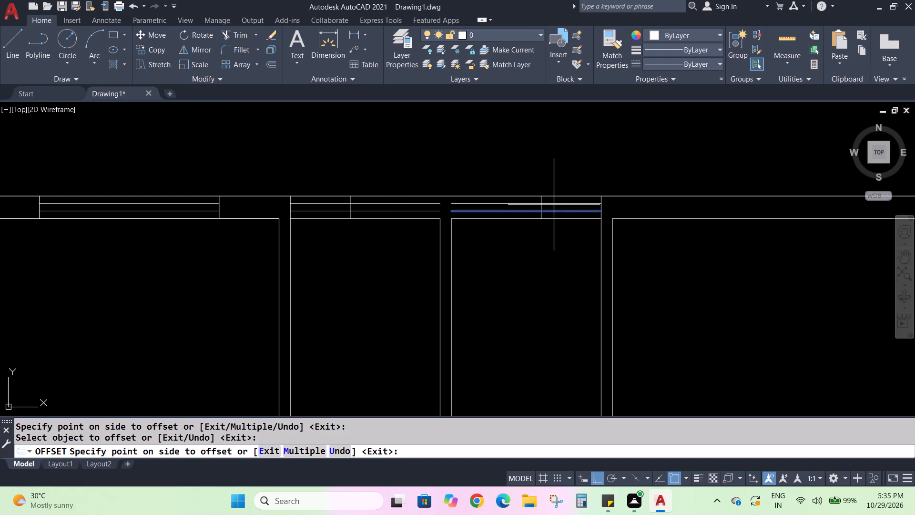
pyautogui.click(554, 205)
pyautogui.press('Escape')
pyautogui.press('Escape')
# Trim the window lines above both narrow rooms outside their 2' openings.
pyautogui.write('TR')
pyautogui.press('Return')
pyautogui.click(393, 214)
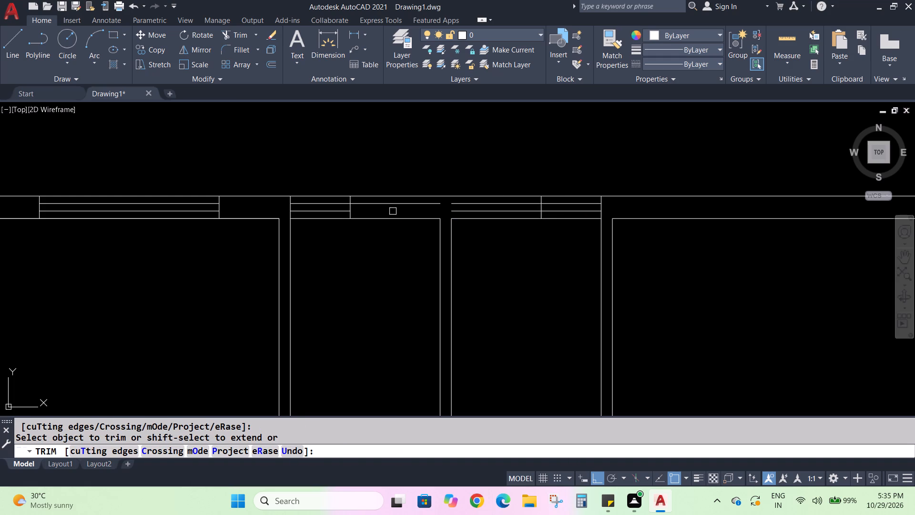
pyautogui.click(392, 206)
pyautogui.click(456, 209)
pyautogui.click(462, 205)
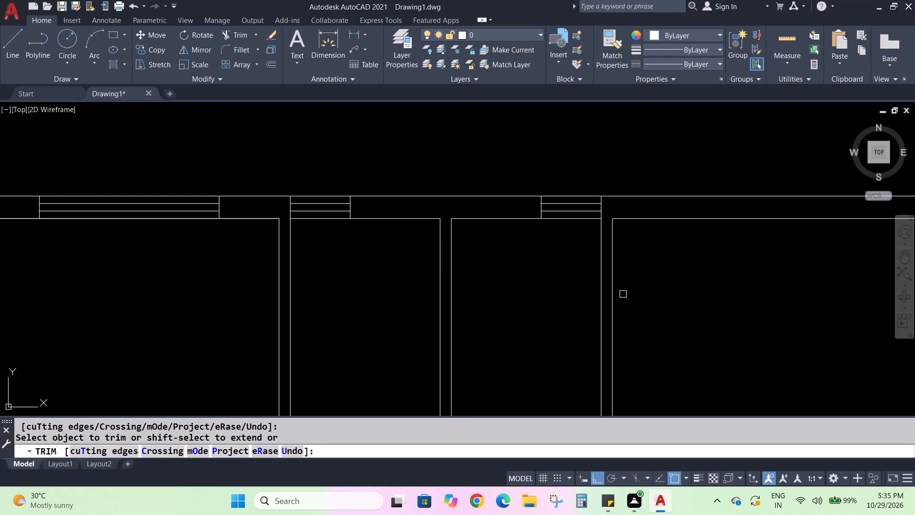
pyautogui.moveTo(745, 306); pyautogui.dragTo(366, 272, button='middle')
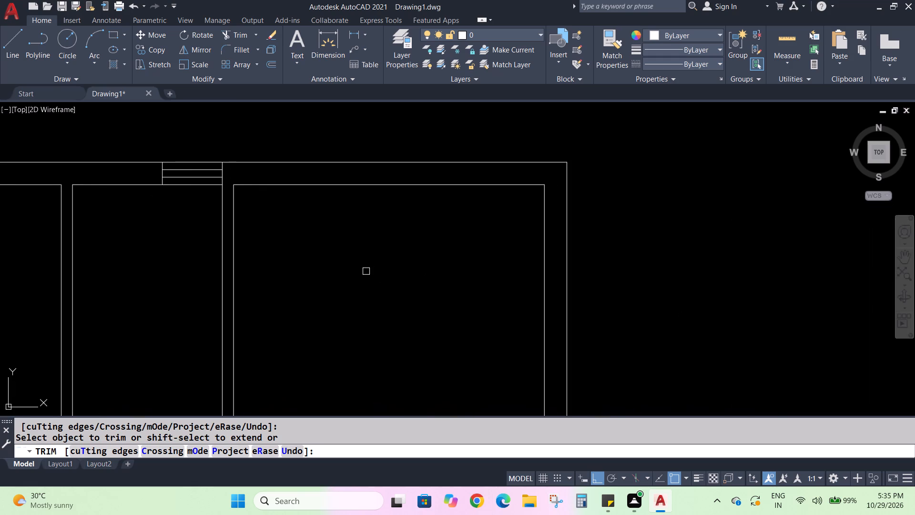
# Draw a vertical line across the top wall at the midpoint of the large upper-right room's upper inner face.
pyautogui.press('Escape')
pyautogui.press('Escape')
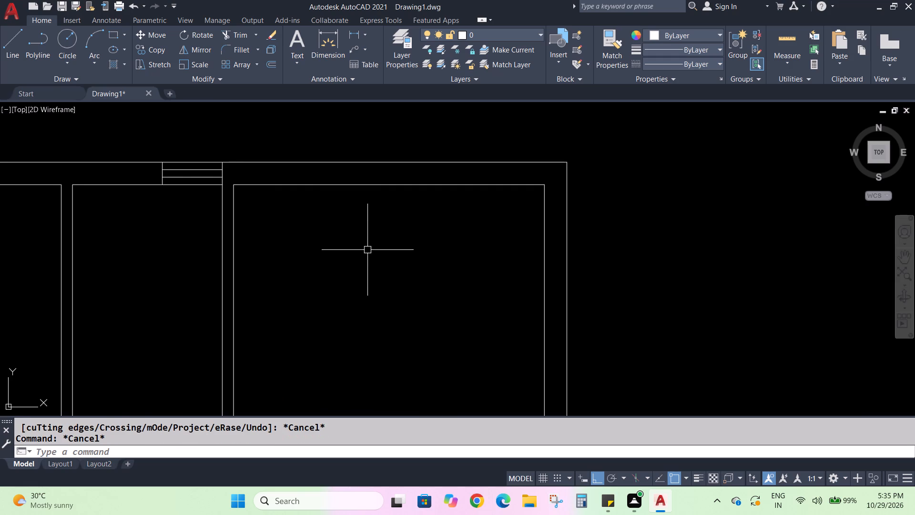
pyautogui.press('l')
pyautogui.press('Return')
pyautogui.click(388, 186)
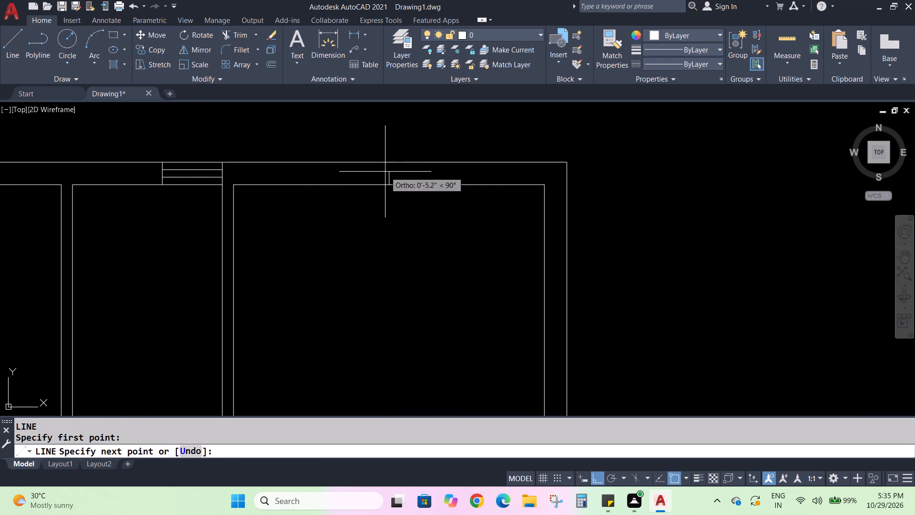
pyautogui.click(388, 164)
pyautogui.press('Escape')
pyautogui.press('Escape')
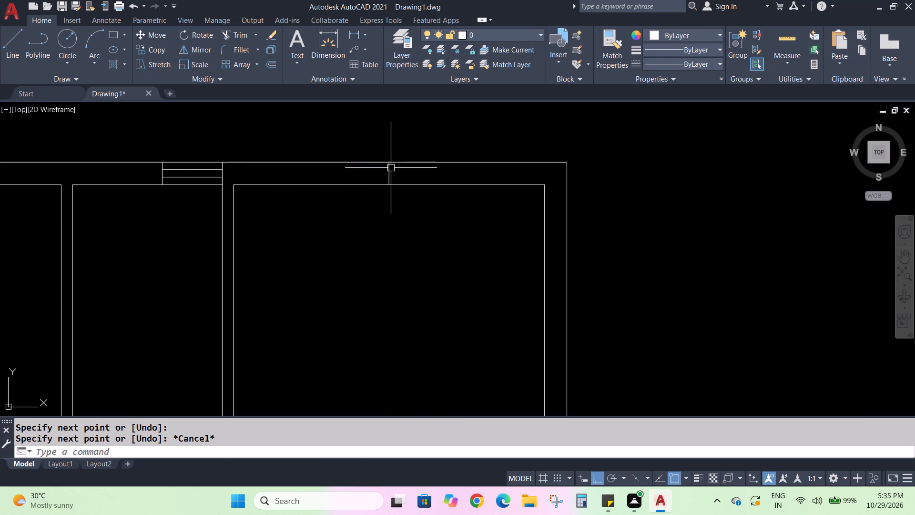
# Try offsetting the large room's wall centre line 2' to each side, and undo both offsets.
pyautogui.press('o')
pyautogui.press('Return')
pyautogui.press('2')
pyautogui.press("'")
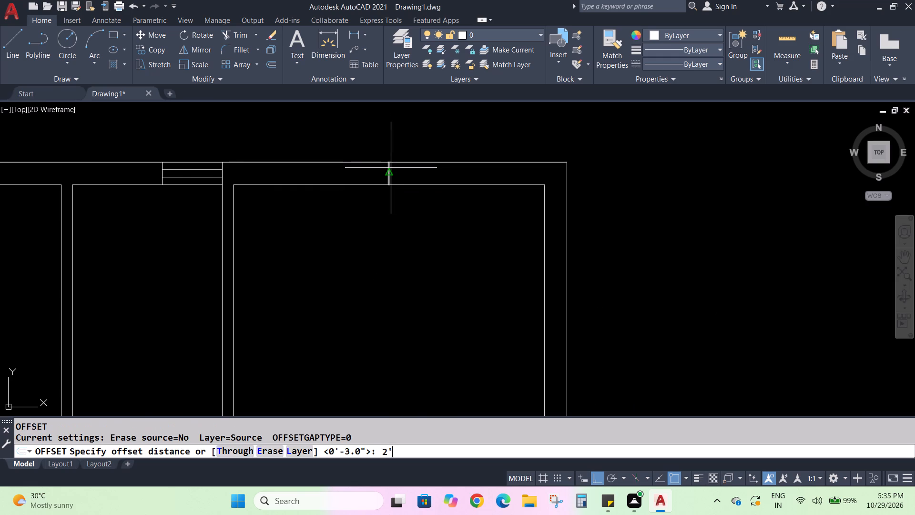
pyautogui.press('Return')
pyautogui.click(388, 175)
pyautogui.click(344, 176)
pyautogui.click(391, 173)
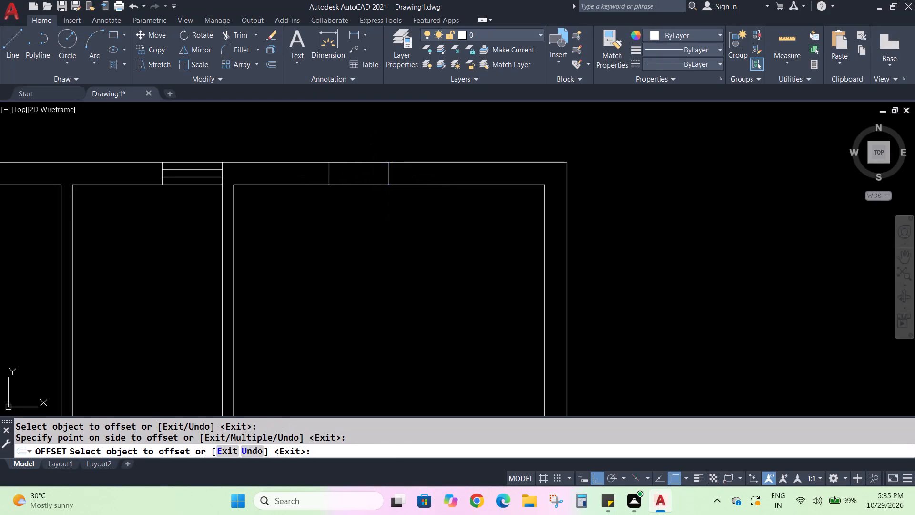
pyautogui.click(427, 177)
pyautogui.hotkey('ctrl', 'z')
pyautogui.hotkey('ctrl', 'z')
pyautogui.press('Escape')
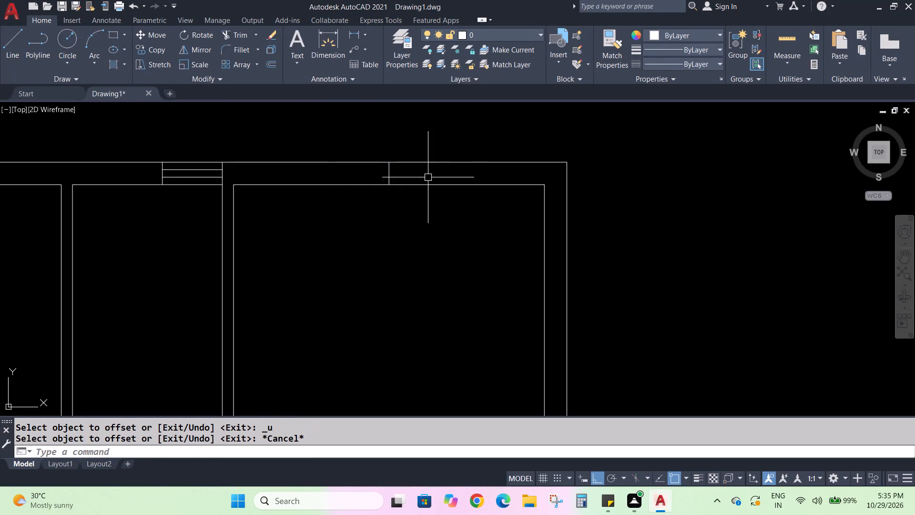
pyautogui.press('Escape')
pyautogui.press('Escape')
# Offset the large room's wall centre line 3' to each side within the top wall.
pyautogui.press('o')
pyautogui.press('Return')
pyautogui.write("3'")
pyautogui.press('Return')
pyautogui.click(392, 175)
pyautogui.click(420, 171)
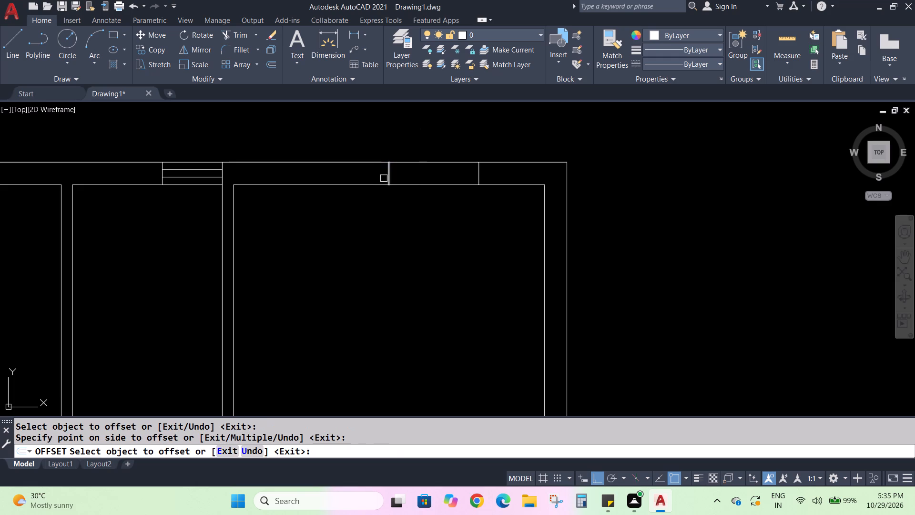
pyautogui.click(388, 174)
pyautogui.click(319, 171)
pyautogui.press('Escape')
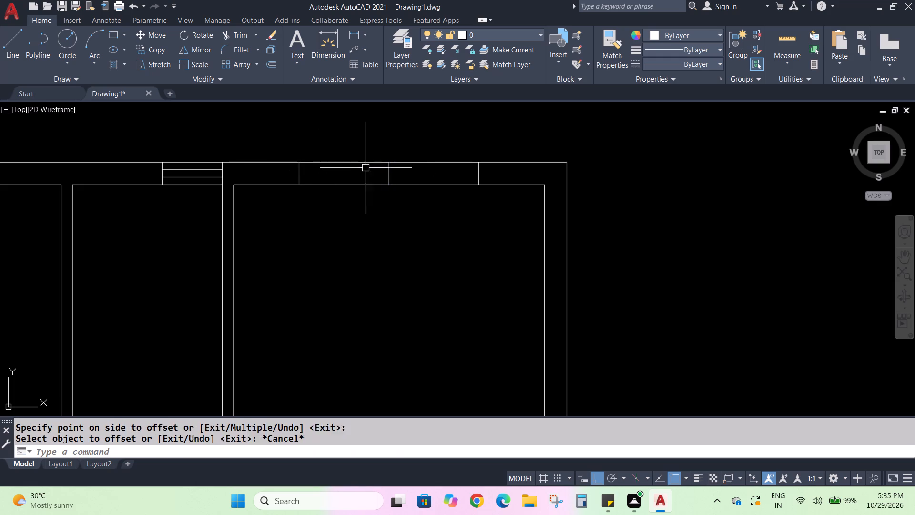
pyautogui.press('Escape')
# Delete the centre line between the two window jamb lines above the large room.
pyautogui.click(387, 174)
pyautogui.press('Delete')
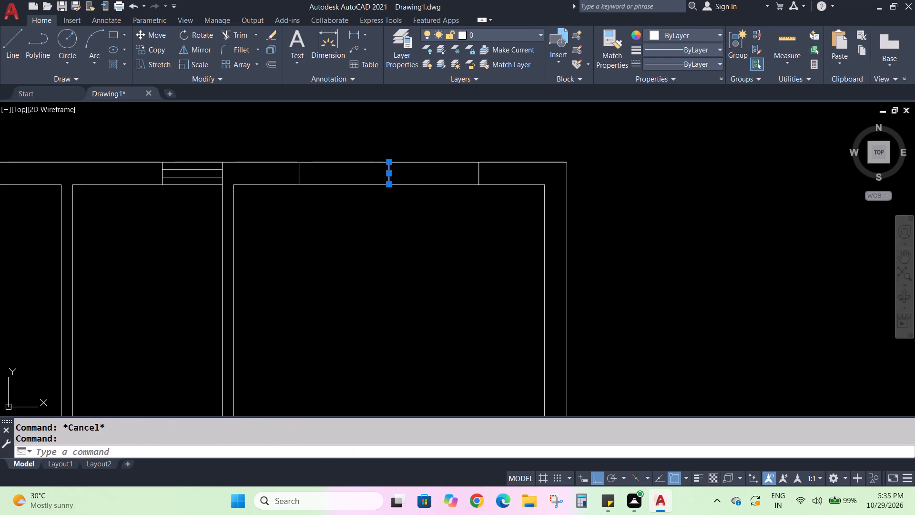
# Offset the large room's upper inner face 3" outward twice to make two window lines in the top wall.
pyautogui.press('o')
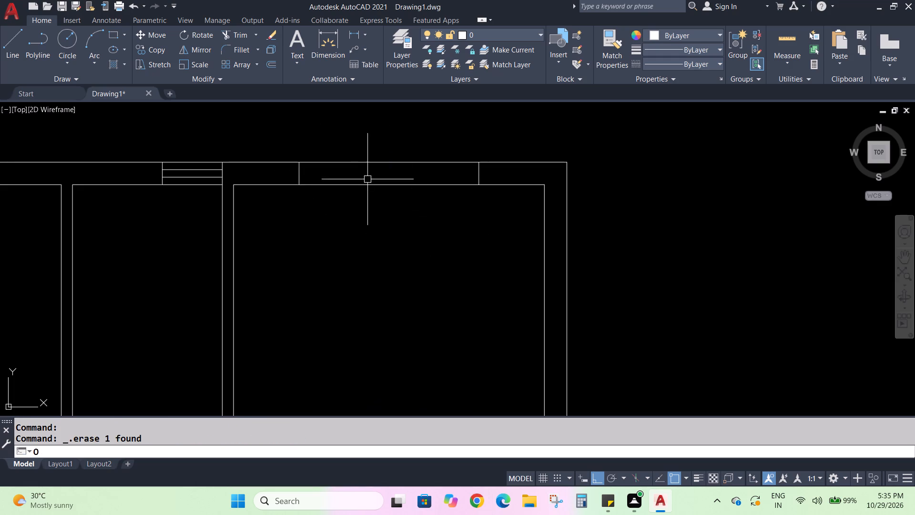
pyautogui.press('Return')
pyautogui.press('3')
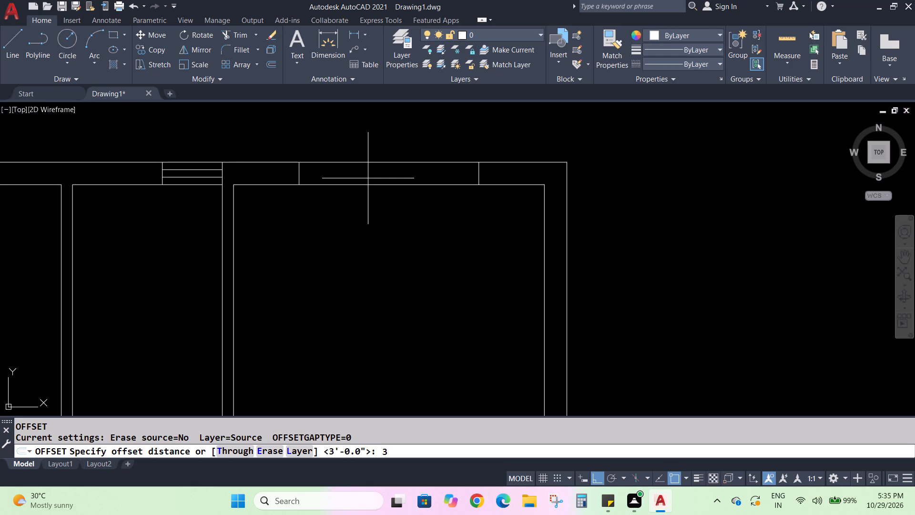
pyautogui.hotkey('shift', '"')
pyautogui.press('Return')
pyautogui.click(371, 185)
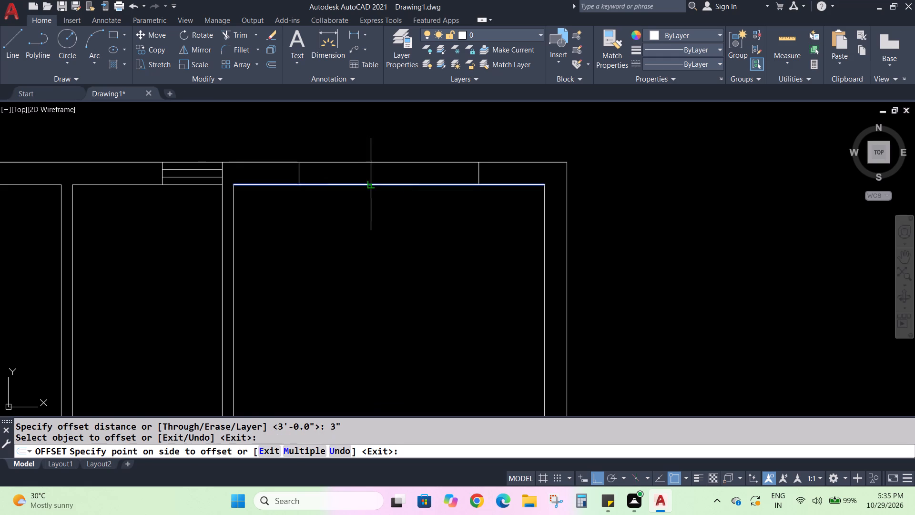
pyautogui.click(368, 175)
pyautogui.click(370, 177)
pyautogui.click(369, 170)
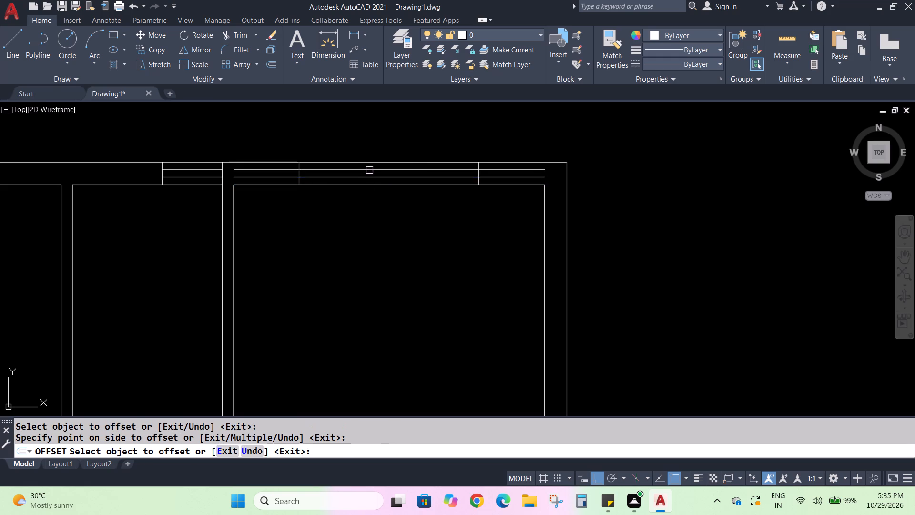
pyautogui.press('Escape')
# Trim the window lines above the large room outside the jamb lines on both sides.
pyautogui.write('TR')
pyautogui.press('Return')
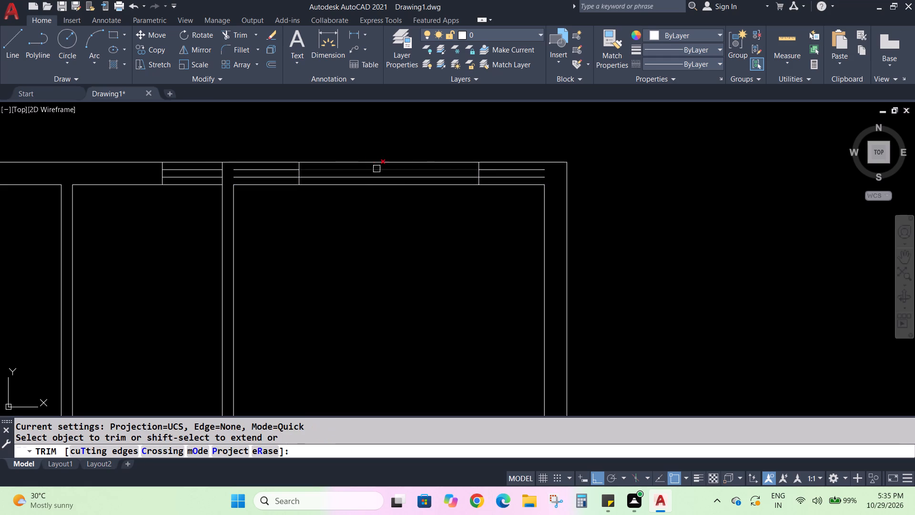
pyautogui.click(288, 171)
pyautogui.click(284, 177)
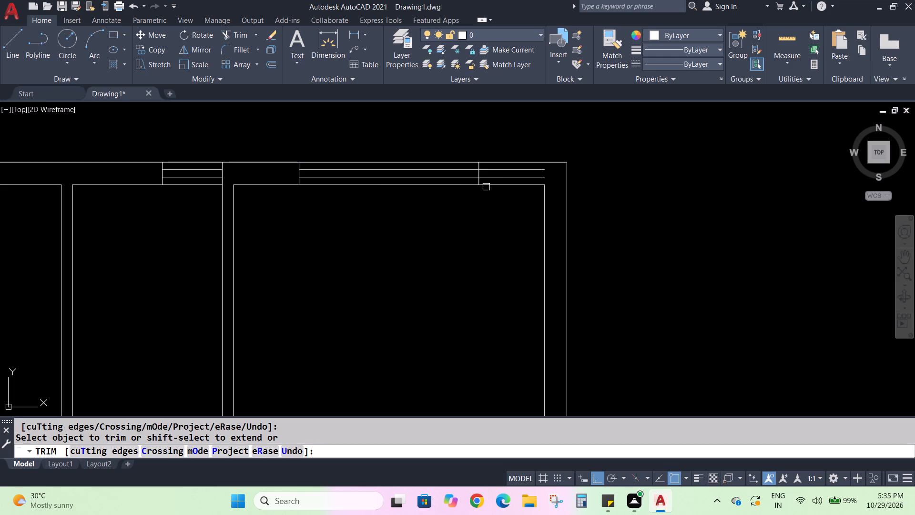
pyautogui.click(495, 175)
pyautogui.click(495, 168)
# Offset the large room's lower inner face 2' upward into the room.
pyautogui.moveTo(505, 233); pyautogui.dragTo(376, 187, button='middle')
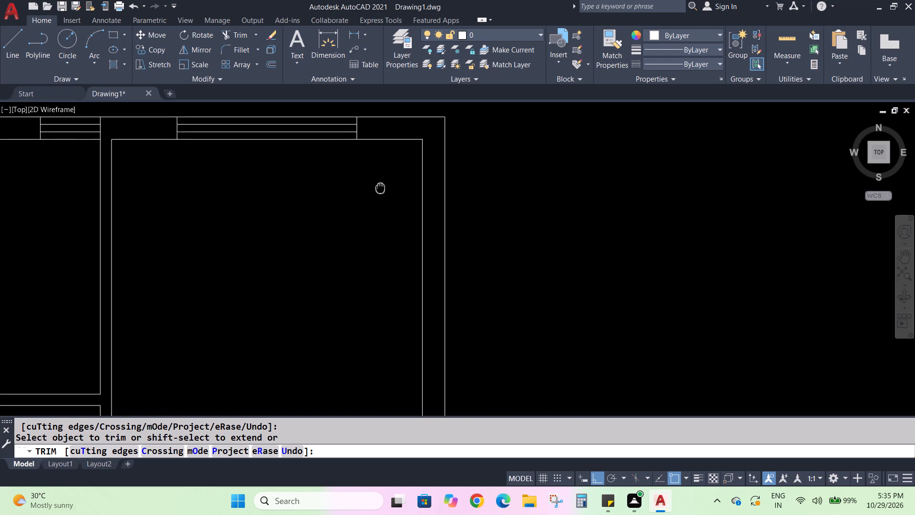
pyautogui.moveTo(376, 187); pyautogui.dragTo(357, 179, button='middle')
pyautogui.scroll(-1, 342, 268)
pyautogui.moveTo(337, 324); pyautogui.dragTo(332, 303, button='middle')
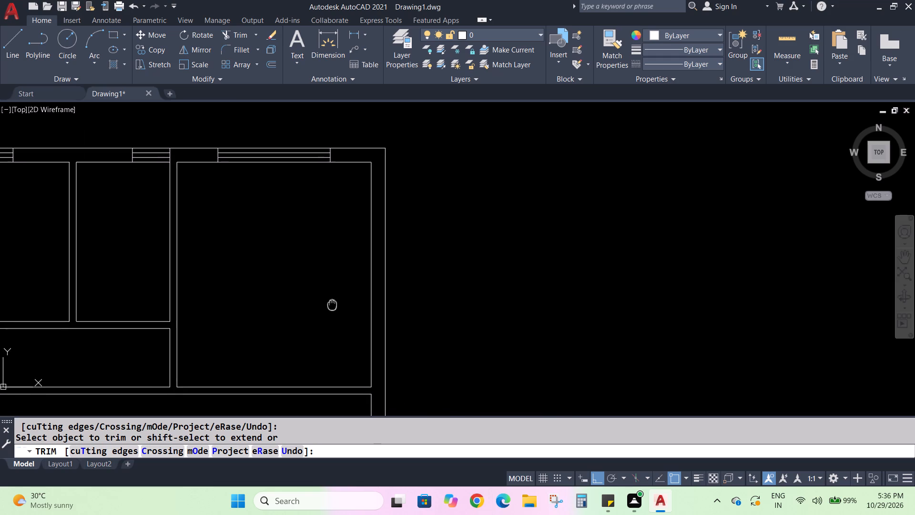
pyautogui.moveTo(332, 303); pyautogui.dragTo(343, 287, button='middle')
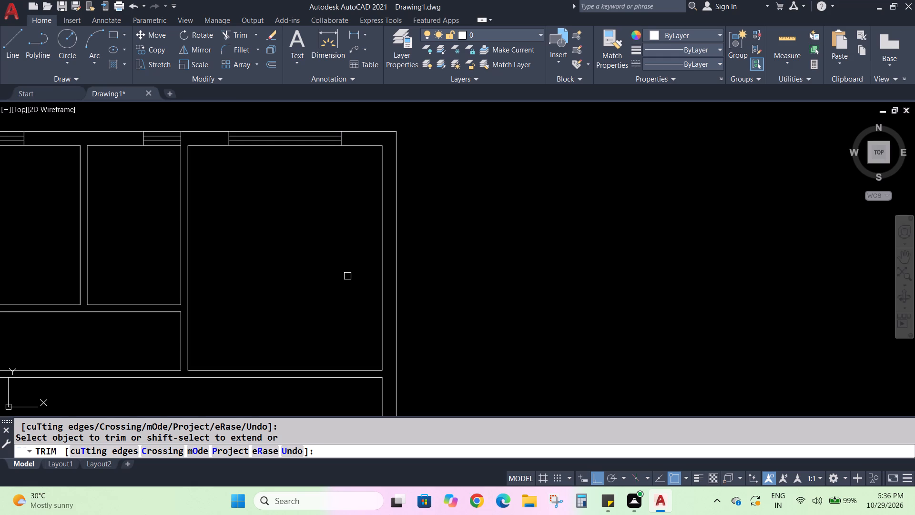
pyautogui.press('Escape')
pyautogui.press('Escape')
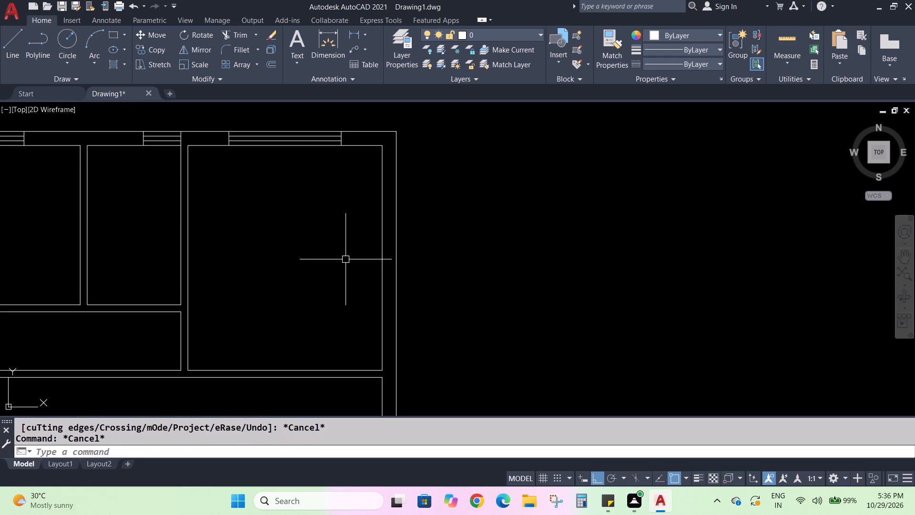
pyautogui.press('o')
pyautogui.press('Return')
pyautogui.write("2'")
pyautogui.press('Return')
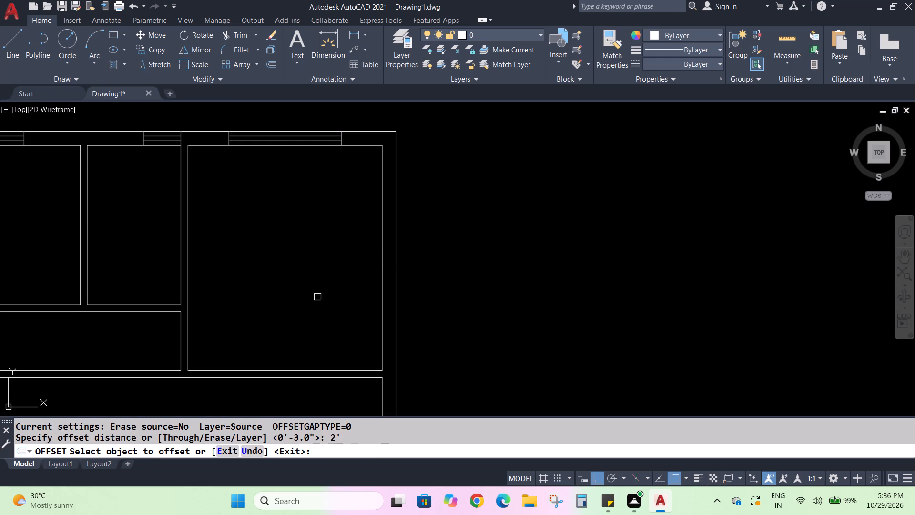
pyautogui.click(283, 367)
pyautogui.click(299, 310)
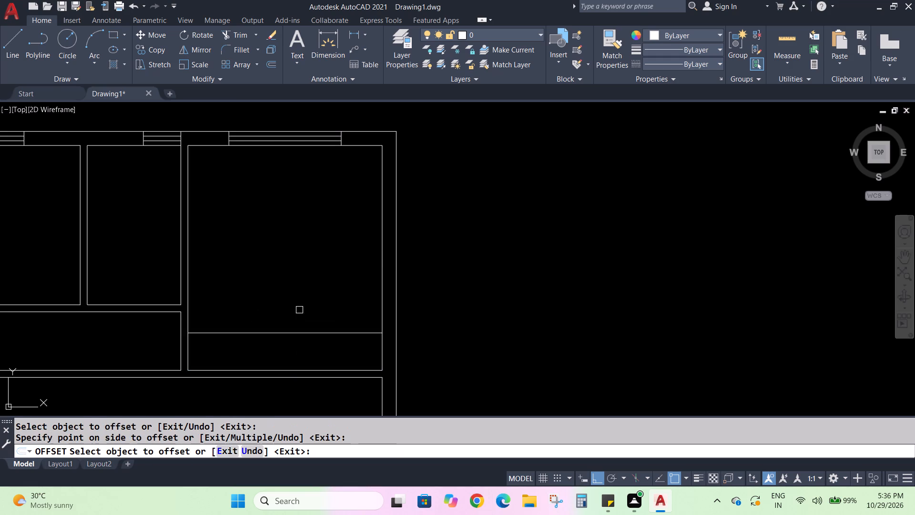
pyautogui.press('Escape')
pyautogui.press('Escape')
# Extend the offset line in the large room to the outer face of the right wall.
pyautogui.write('EX')
pyautogui.press('Return')
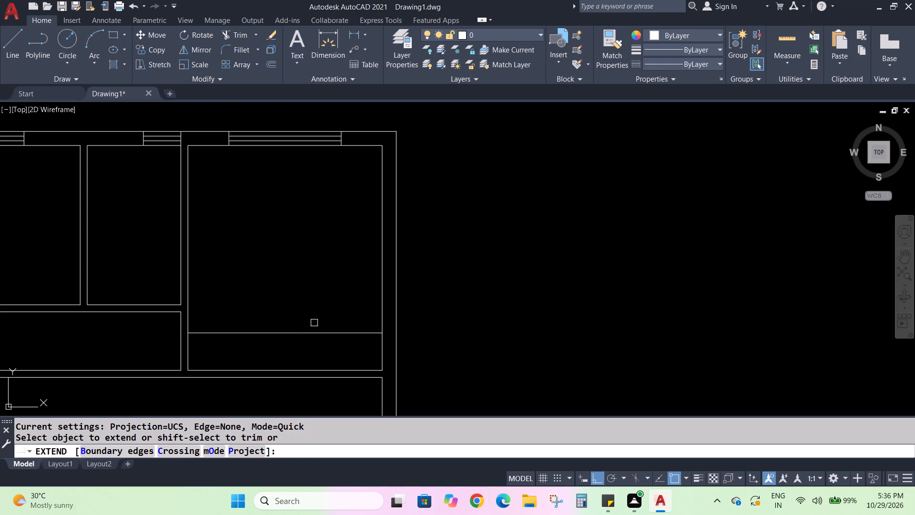
pyautogui.click(317, 332)
pyautogui.click(367, 336)
pyautogui.press('Escape')
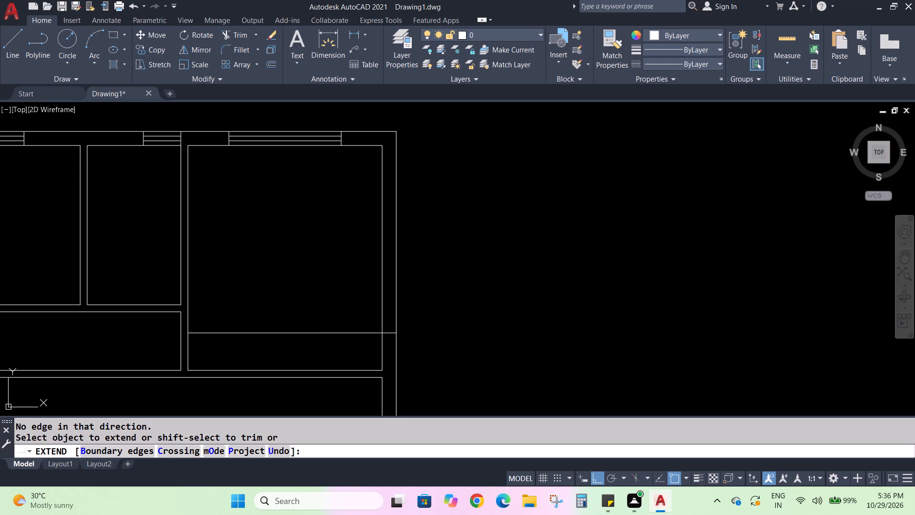
pyautogui.press('Escape')
# Trim away the part of the extended line inside the large room, keeping only the piece across the right wall.
pyautogui.write('TR')
pyautogui.press('Return')
pyautogui.click(350, 334)
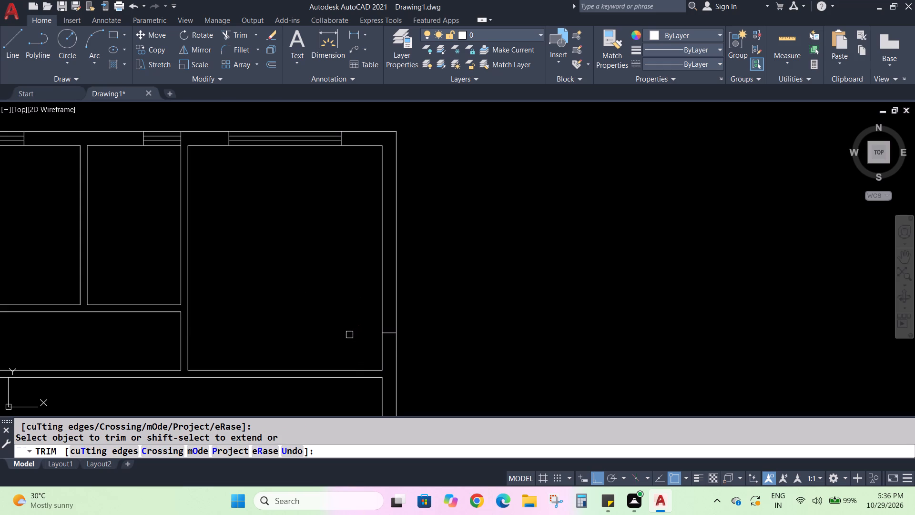
pyautogui.press('Escape')
pyautogui.press('Escape')
# Offset the short jamb line in the right wall 4' upward.
pyautogui.press('o')
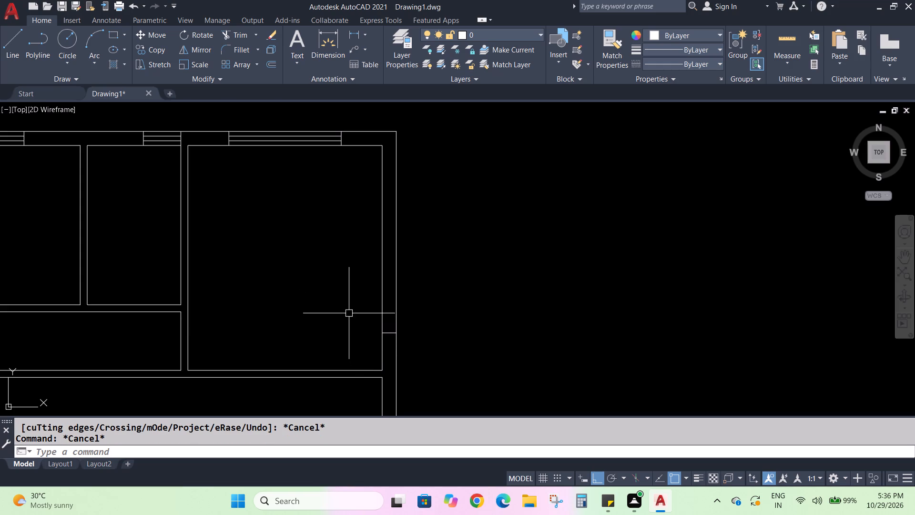
pyautogui.press('Return')
pyautogui.write("4'")
pyautogui.press('Return')
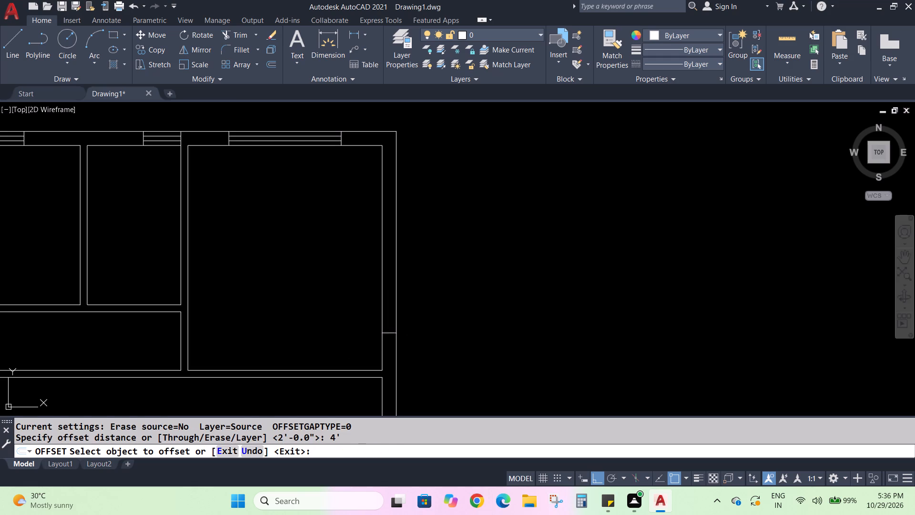
pyautogui.click(391, 334)
pyautogui.click(390, 317)
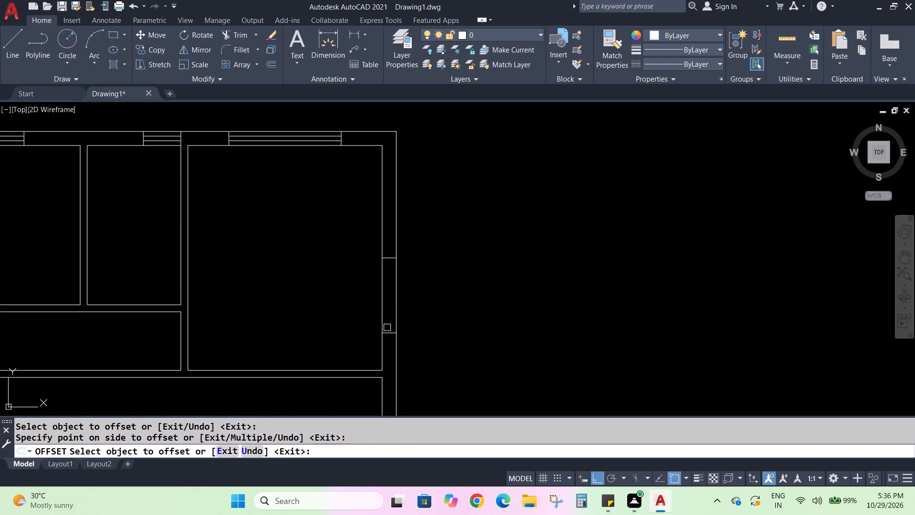
pyautogui.press('Escape')
pyautogui.press('Escape')
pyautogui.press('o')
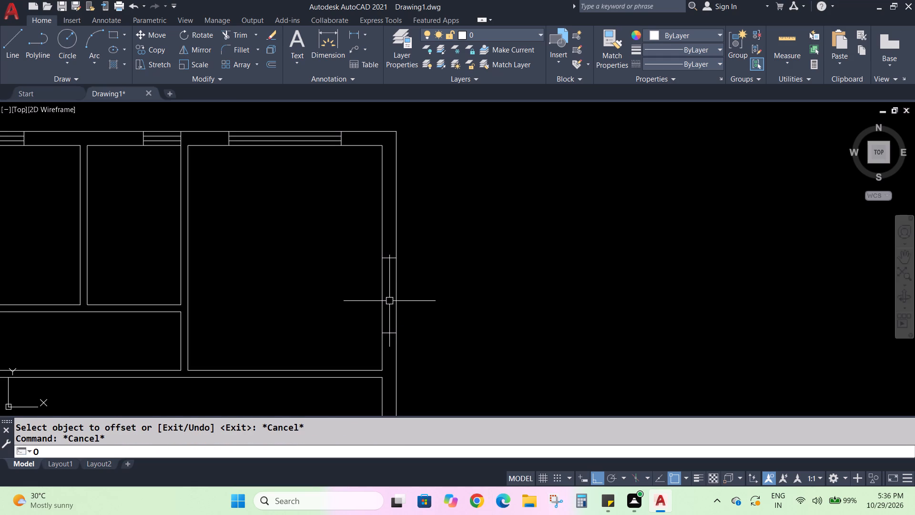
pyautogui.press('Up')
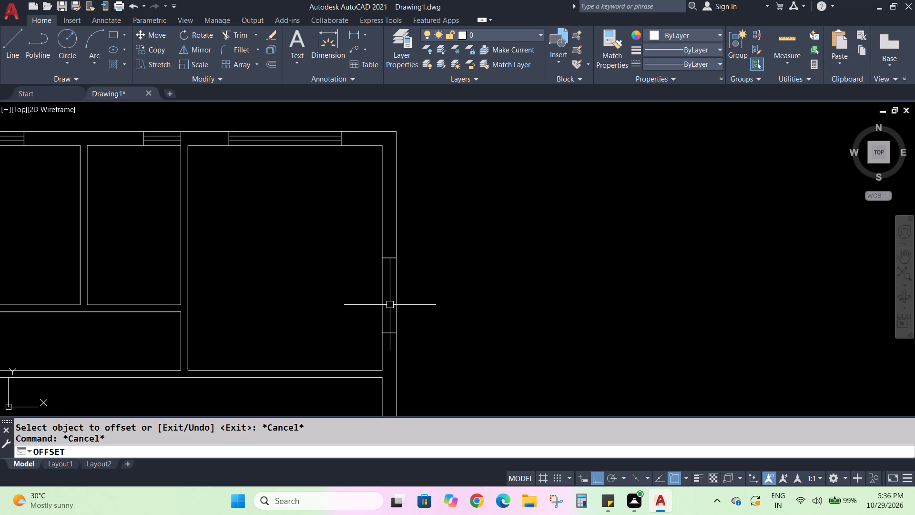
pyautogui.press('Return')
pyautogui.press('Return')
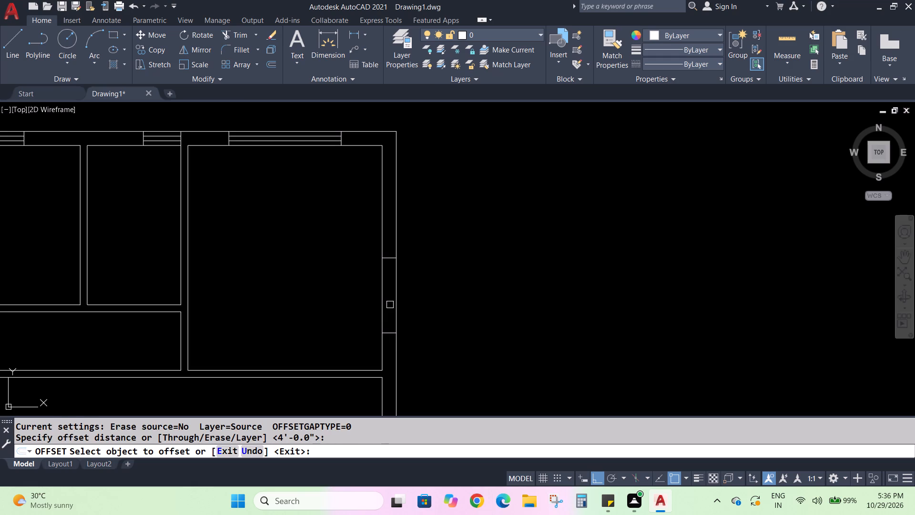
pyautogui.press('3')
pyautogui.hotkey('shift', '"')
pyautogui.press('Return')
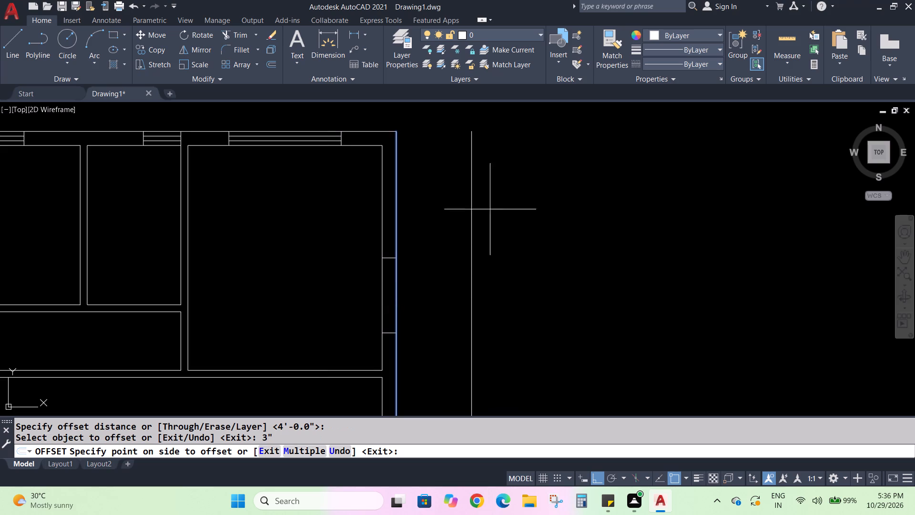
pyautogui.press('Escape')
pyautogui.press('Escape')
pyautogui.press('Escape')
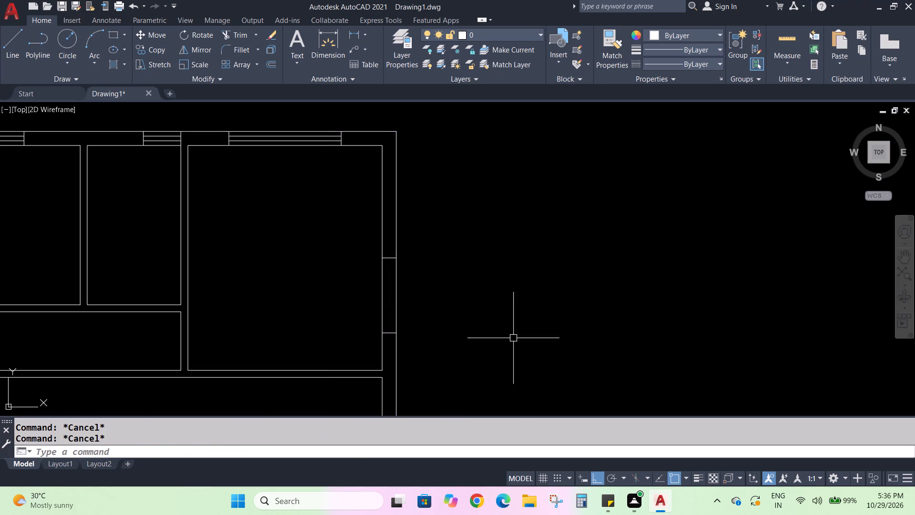
# Offset the large room's right inner wall face 3" outward twice, giving two parallel window lines inside the right wall.
pyautogui.press('o')
pyautogui.press('Return')
pyautogui.write('3"')
pyautogui.press('Return')
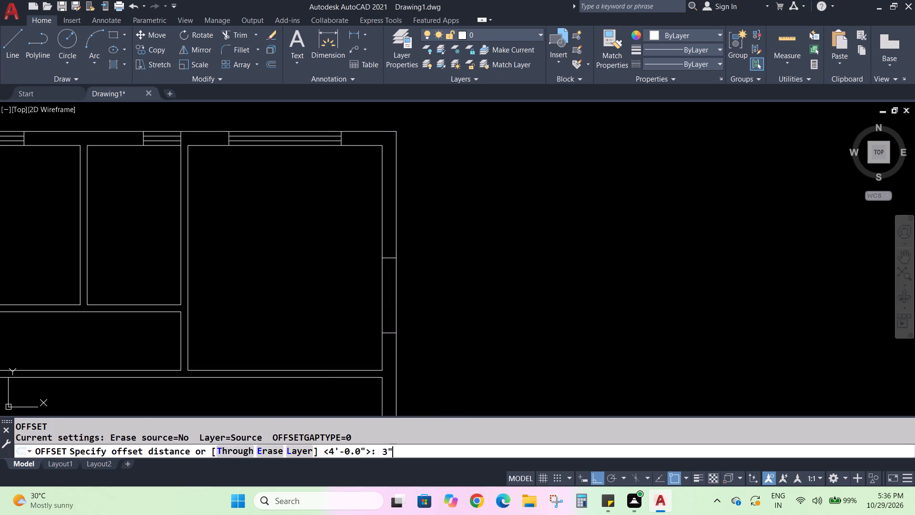
pyautogui.click(381, 299)
pyautogui.click(388, 303)
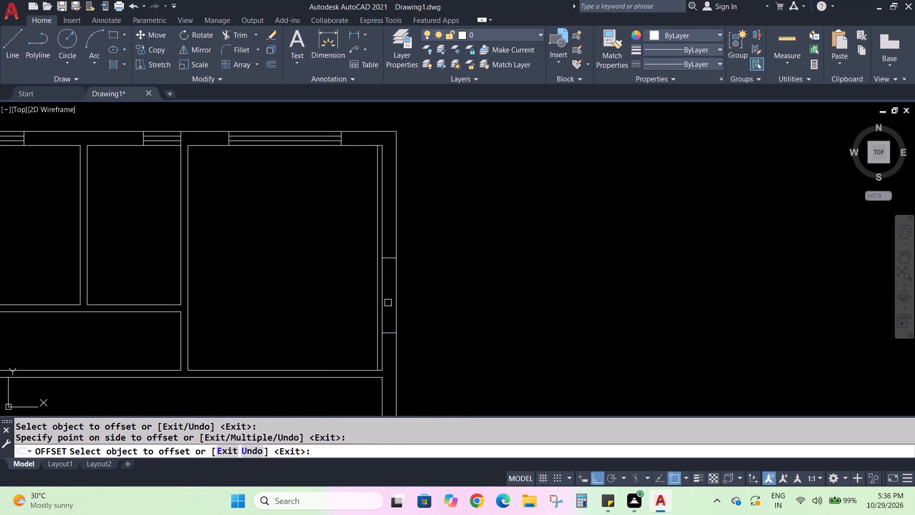
pyautogui.hotkey('ctrl', 'z')
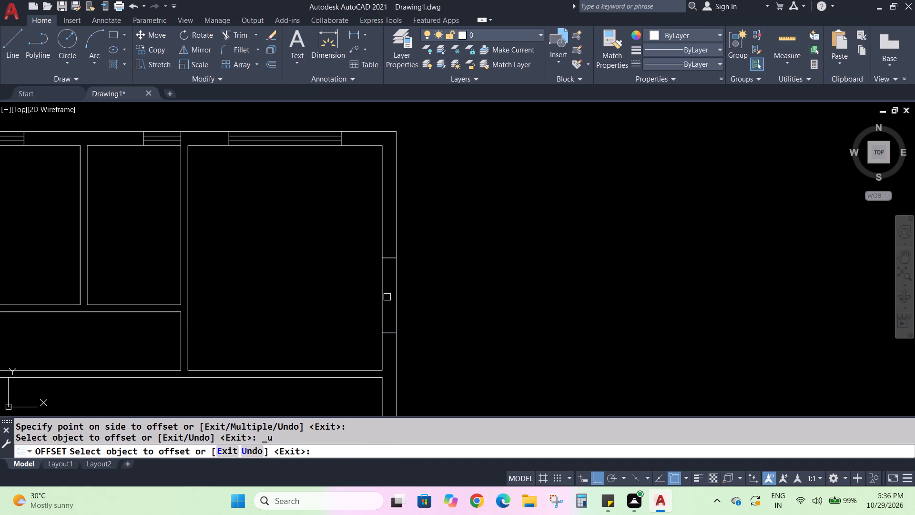
pyautogui.click(384, 297)
pyautogui.click(391, 300)
pyautogui.click(387, 298)
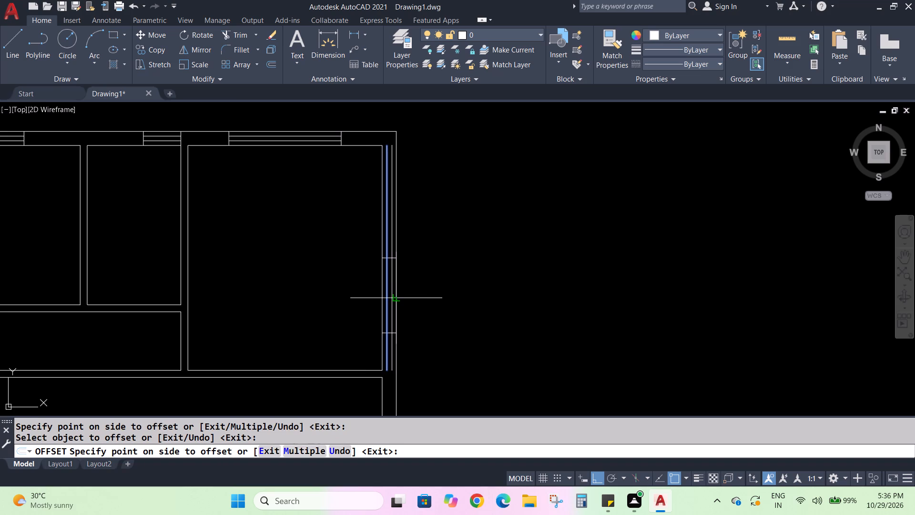
pyautogui.click(396, 301)
pyautogui.press('Escape')
pyautogui.press('Escape')
# Trim both window lines above and below the two jambs, keeping only the parts within the right wall's window opening.
pyautogui.write('TR')
pyautogui.press('Return')
pyautogui.click(387, 354)
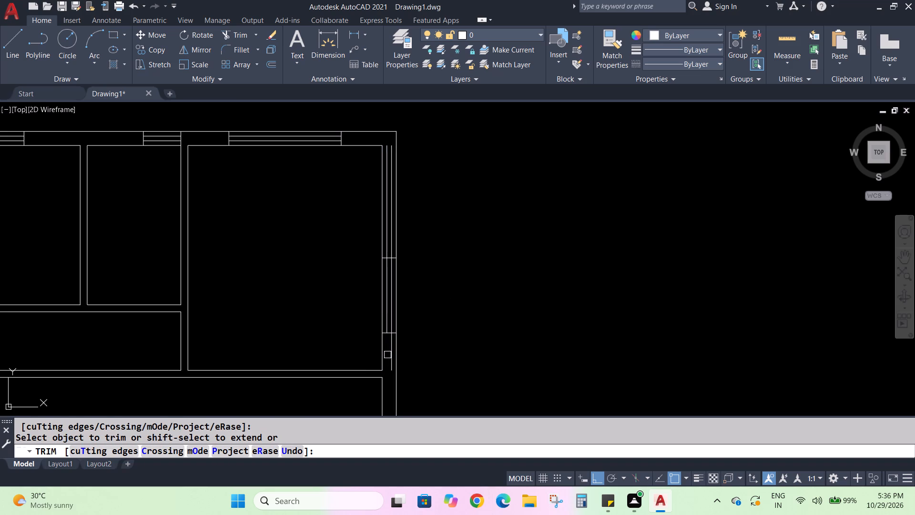
pyautogui.click(388, 355)
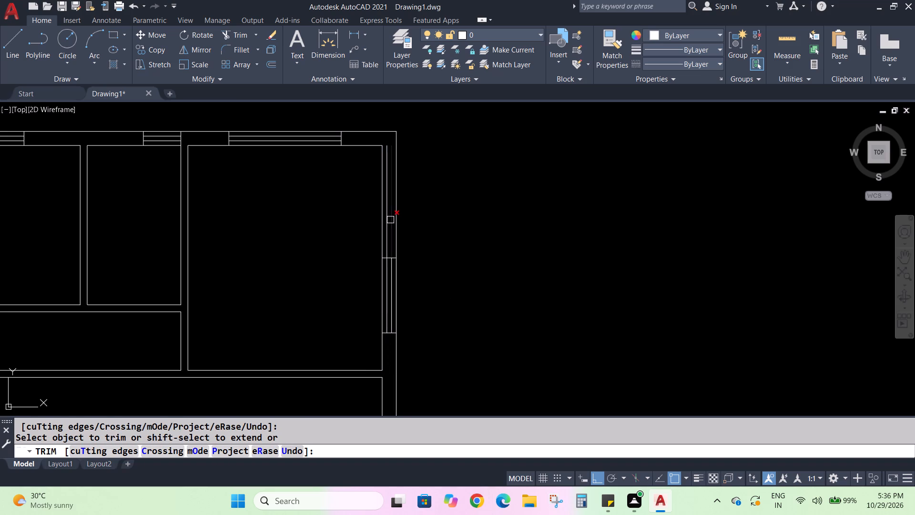
pyautogui.click(390, 220)
pyautogui.click(388, 221)
pyautogui.press('Escape')
pyautogui.press('Escape')
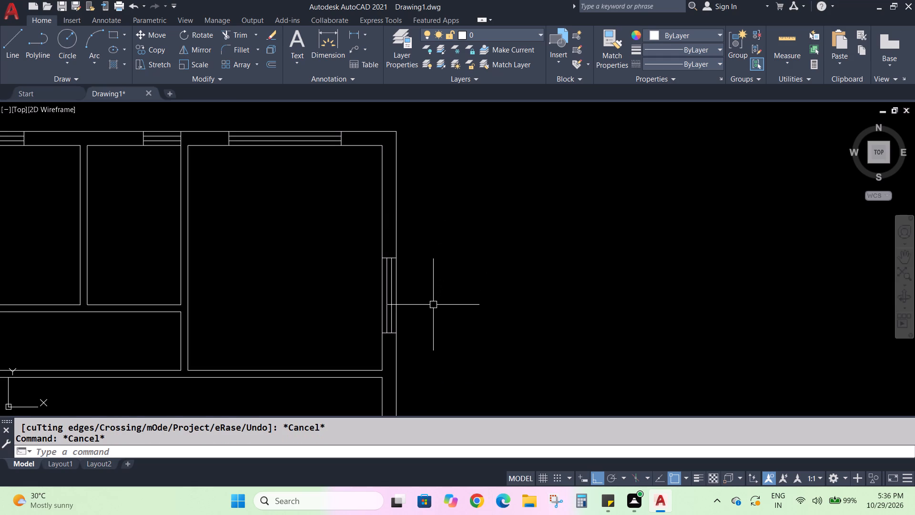
# Draw a short line across the right outer wall, from the upper inner corner of the room below to the outer face.
pyautogui.moveTo(442, 372); pyautogui.dragTo(448, 138, button='middle')
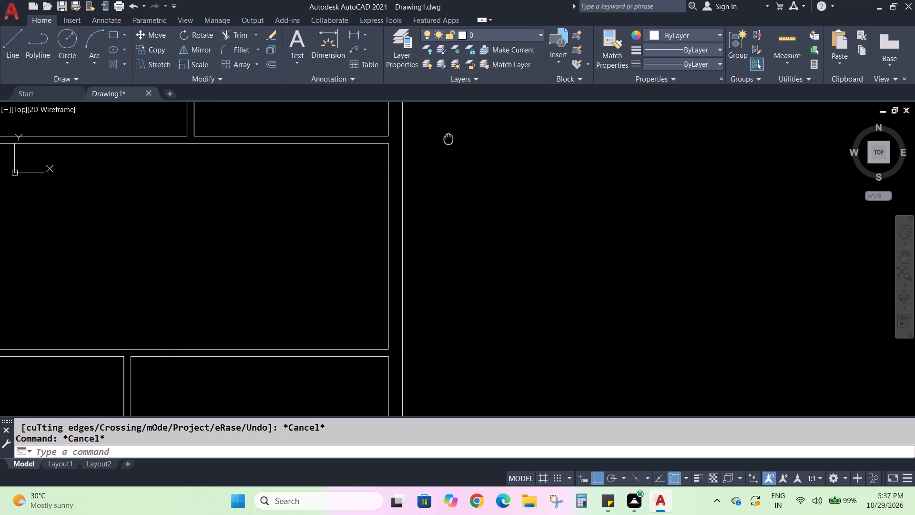
pyautogui.moveTo(448, 138); pyautogui.dragTo(448, 137, button='middle')
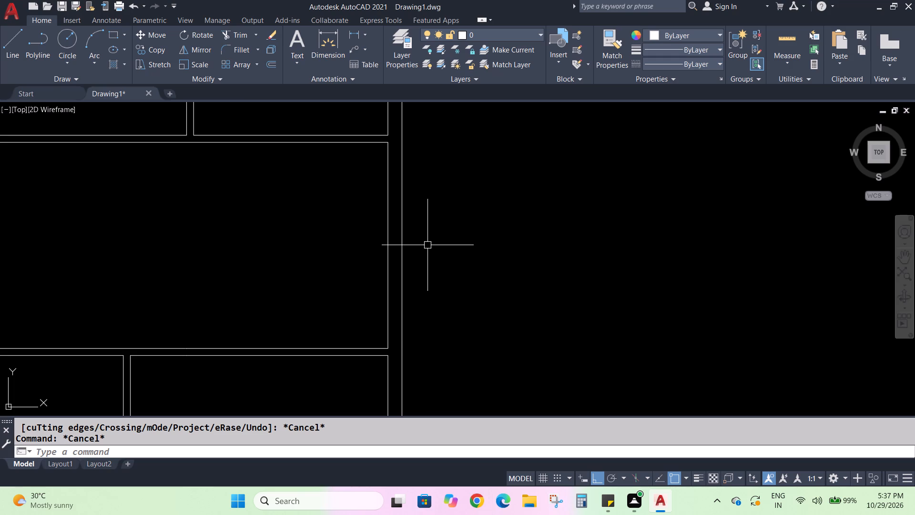
pyautogui.press('`')
pyautogui.press('Escape')
pyautogui.press('Escape')
pyautogui.press('Escape')
pyautogui.press('Escape')
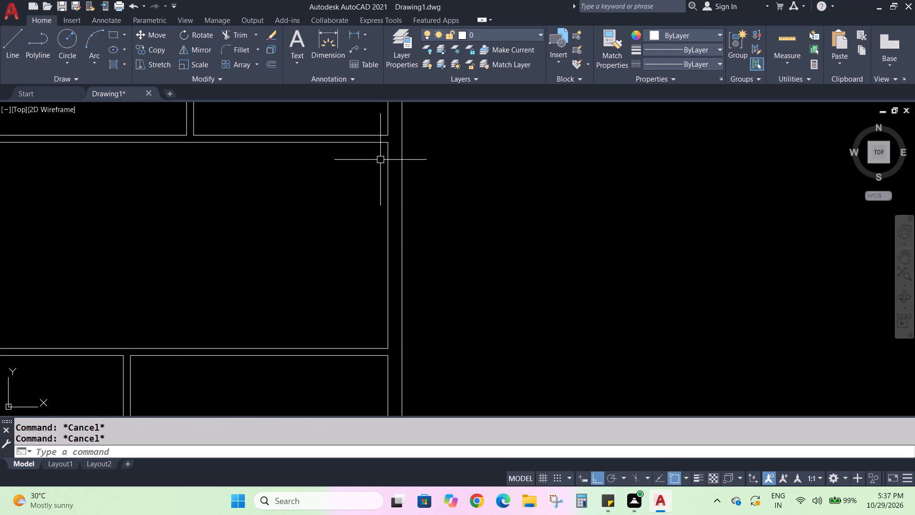
pyautogui.press('l')
pyautogui.press('Return')
pyautogui.click(390, 143)
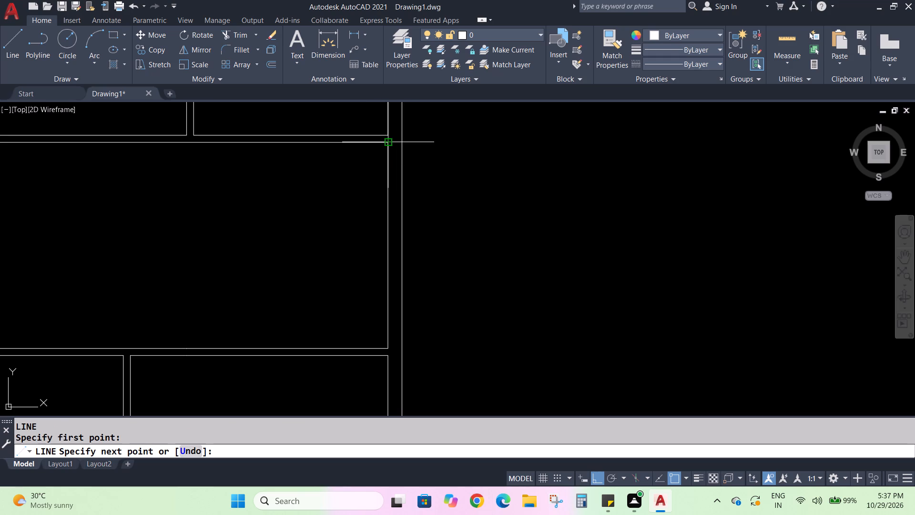
pyautogui.click(401, 141)
pyautogui.press('Escape')
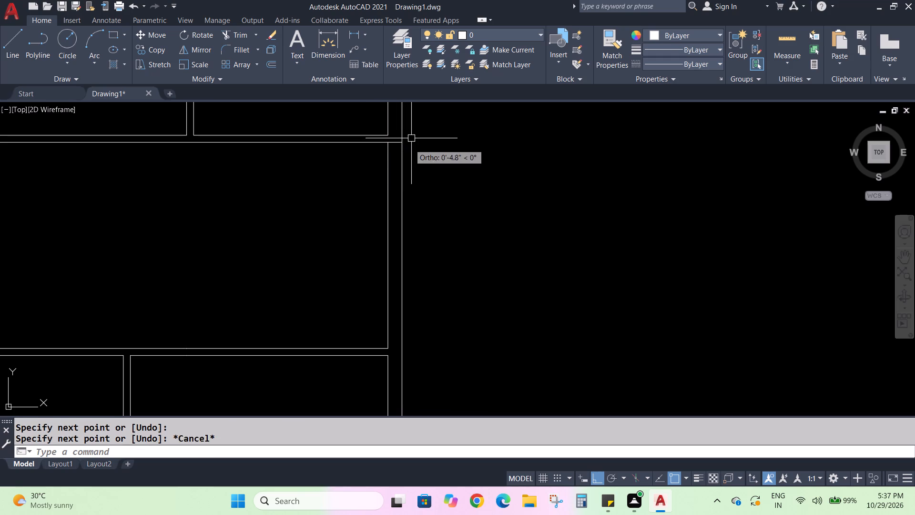
pyautogui.press('Escape')
# Offset the upper inner face of the room below 1' downward into the room.
pyautogui.press('o')
pyautogui.press('Return')
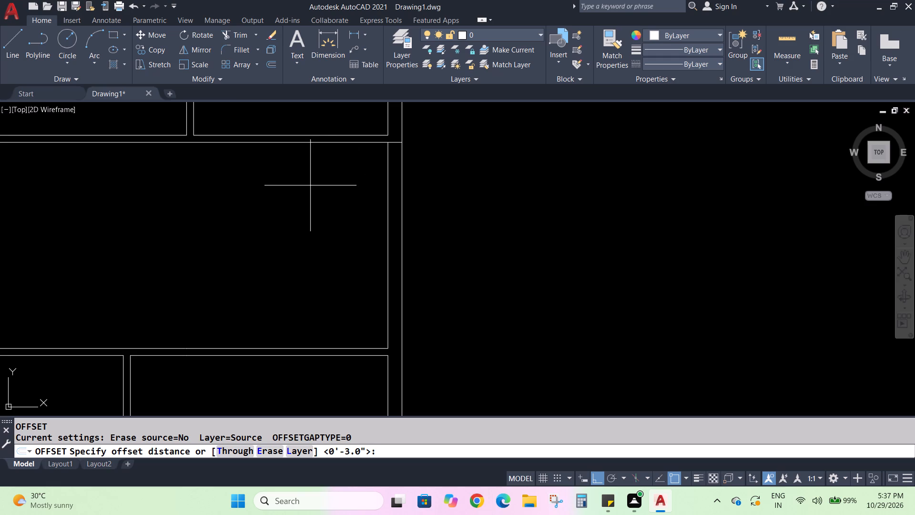
pyautogui.press('1')
pyautogui.press("'")
pyautogui.press('Return')
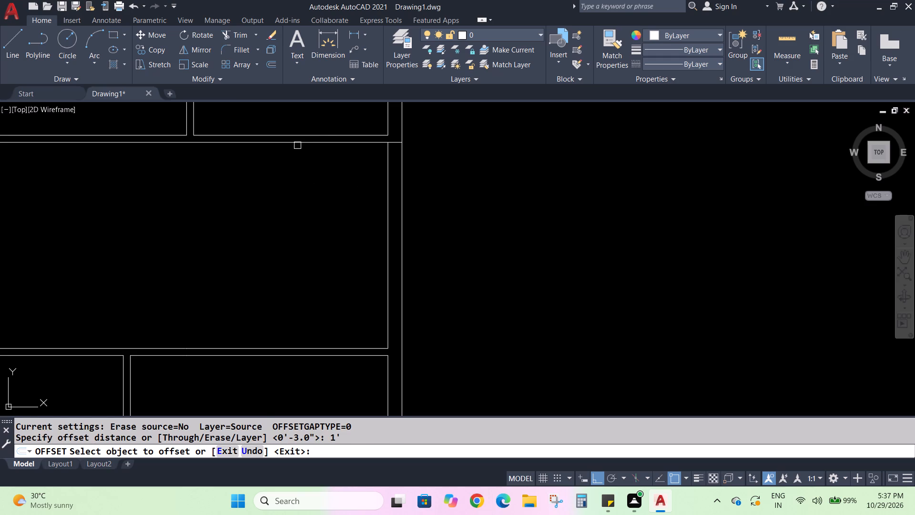
pyautogui.click(297, 145)
pyautogui.click(290, 184)
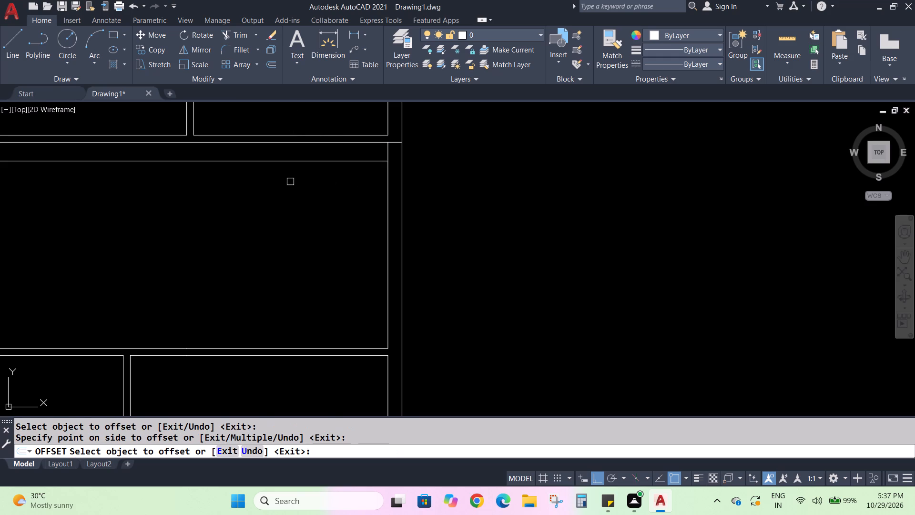
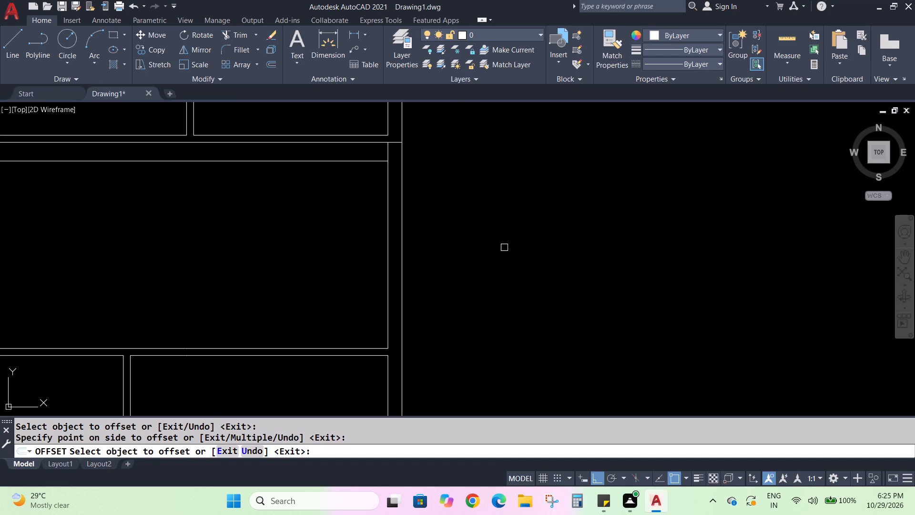
# Extend the 1' offset line across the right outer wall to its outer face.
pyautogui.scroll(-2, 495, 239)
pyautogui.scroll(3, 457, 228)
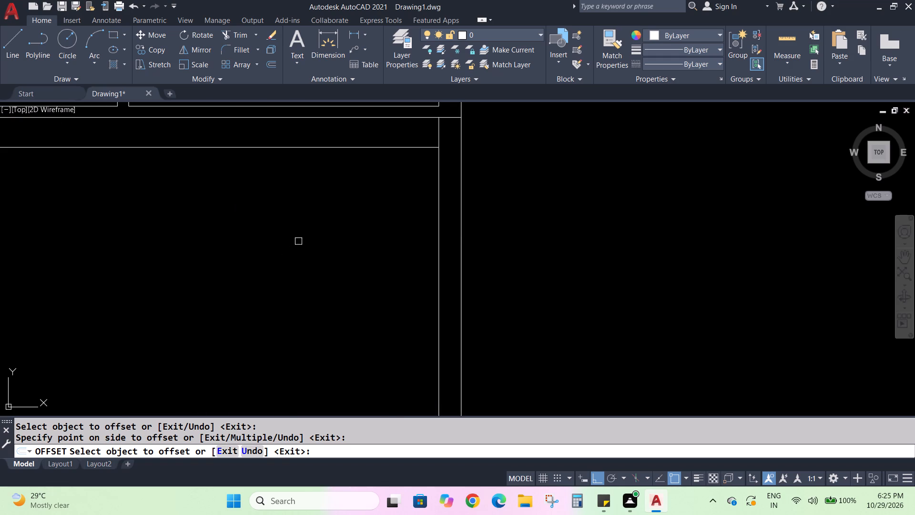
pyautogui.press('Escape')
pyautogui.press('Escape')
pyautogui.press('Escape')
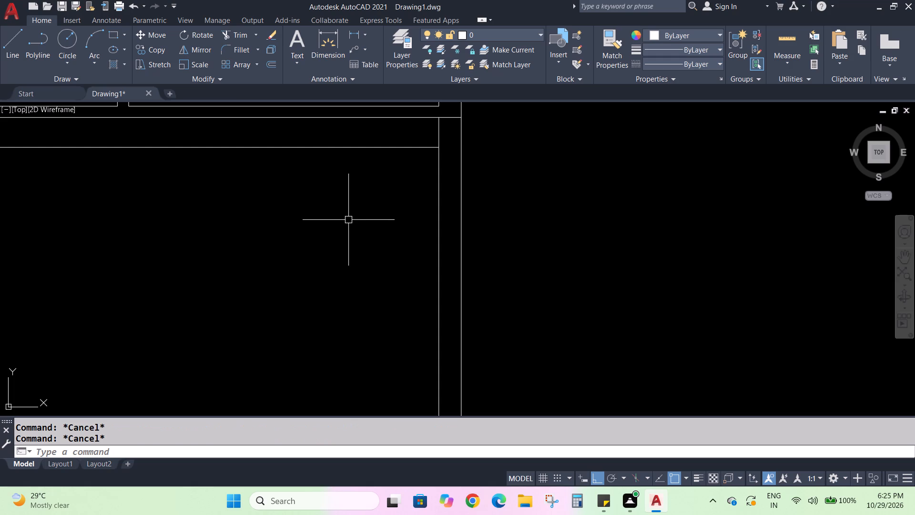
pyautogui.scroll(-1, 347, 220)
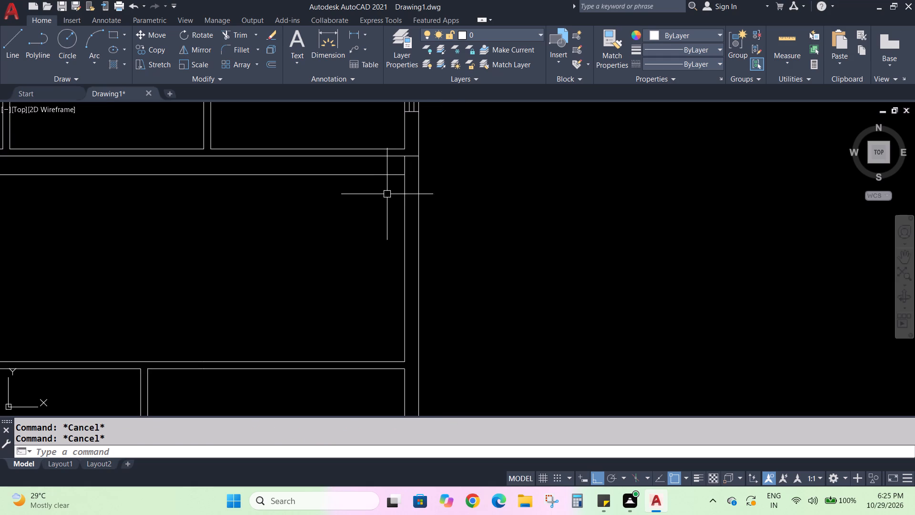
pyautogui.scroll(1, 385, 186)
pyautogui.write('EX')
pyautogui.press('Return')
pyautogui.click(408, 167)
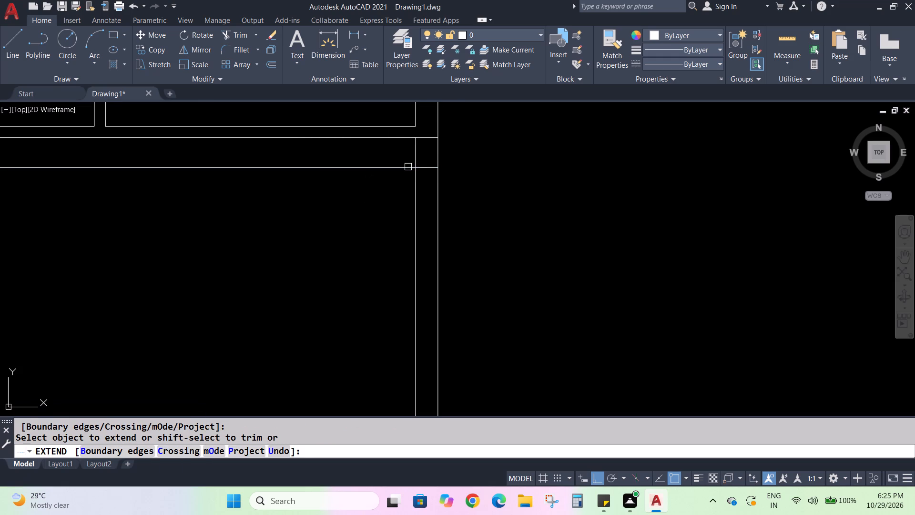
pyautogui.press('Escape')
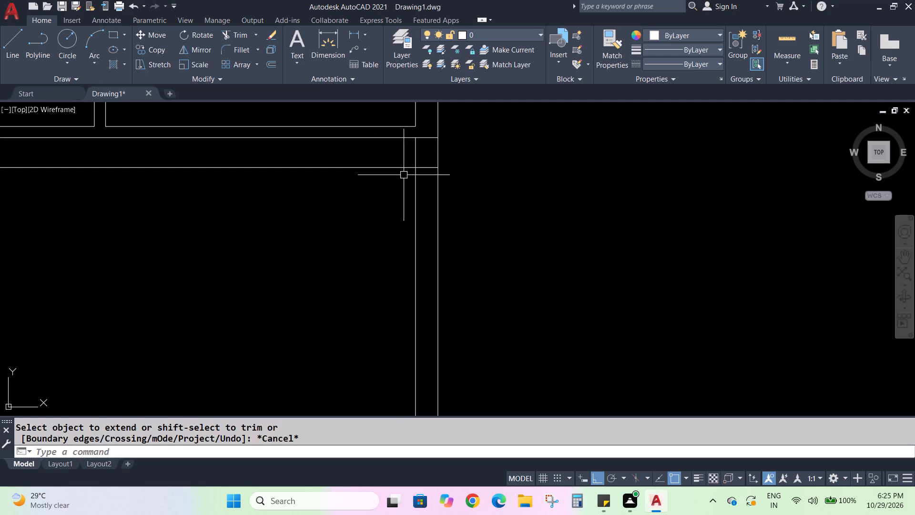
# Trim the extended line inside the room, keeping only the short piece between the right wall's inner and outer faces.
pyautogui.press('Escape')
pyautogui.write('TR')
pyautogui.press('Return')
pyautogui.click(379, 170)
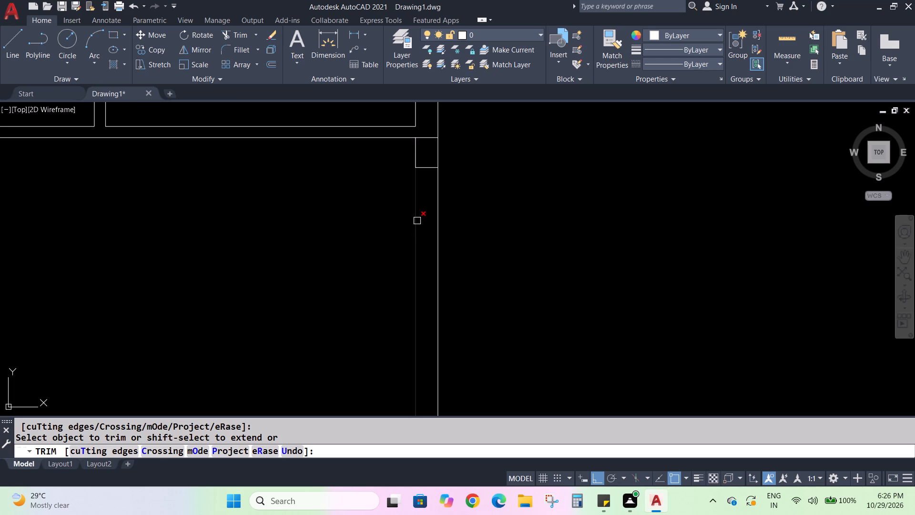
pyautogui.press('Escape')
pyautogui.press('Escape')
pyautogui.press('Escape')
pyautogui.press('Escape')
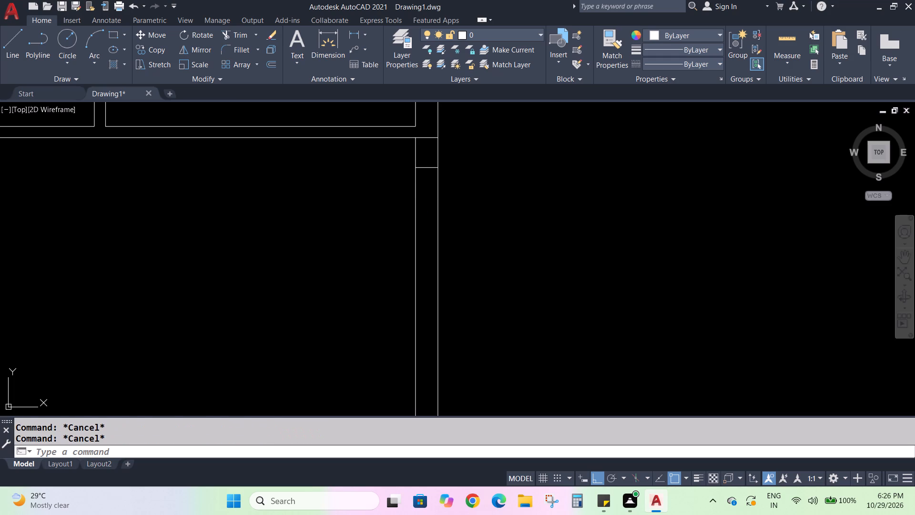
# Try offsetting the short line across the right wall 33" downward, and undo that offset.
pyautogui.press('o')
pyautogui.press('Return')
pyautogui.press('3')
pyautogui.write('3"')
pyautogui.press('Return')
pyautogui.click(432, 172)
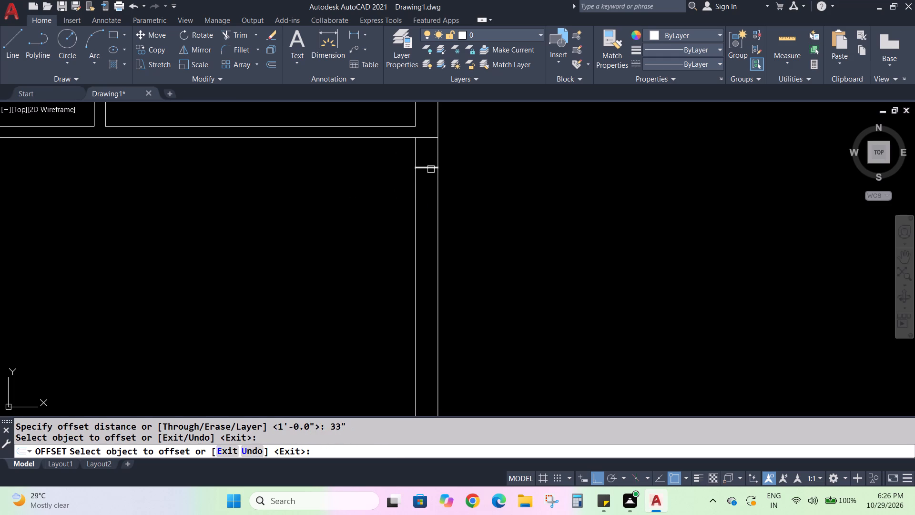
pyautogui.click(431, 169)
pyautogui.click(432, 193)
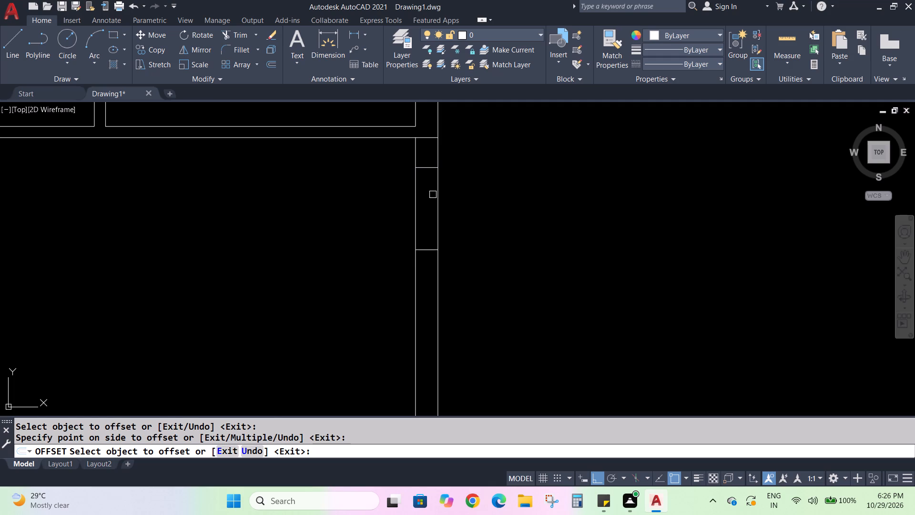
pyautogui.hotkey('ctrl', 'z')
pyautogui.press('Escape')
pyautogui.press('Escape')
# Offset the short line across the right wall 3" downward.
pyautogui.press('o')
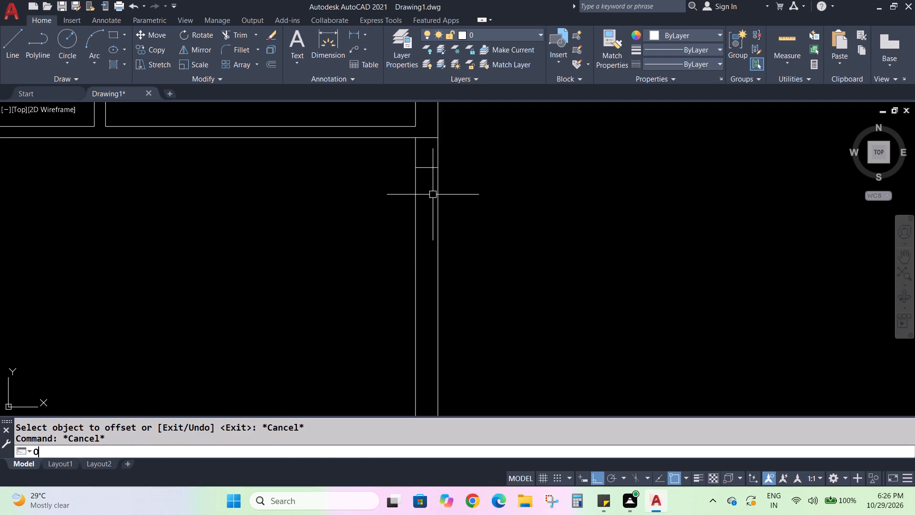
pyautogui.press('Return')
pyautogui.press('3')
pyautogui.hotkey('shift', '"')
pyautogui.press('Return')
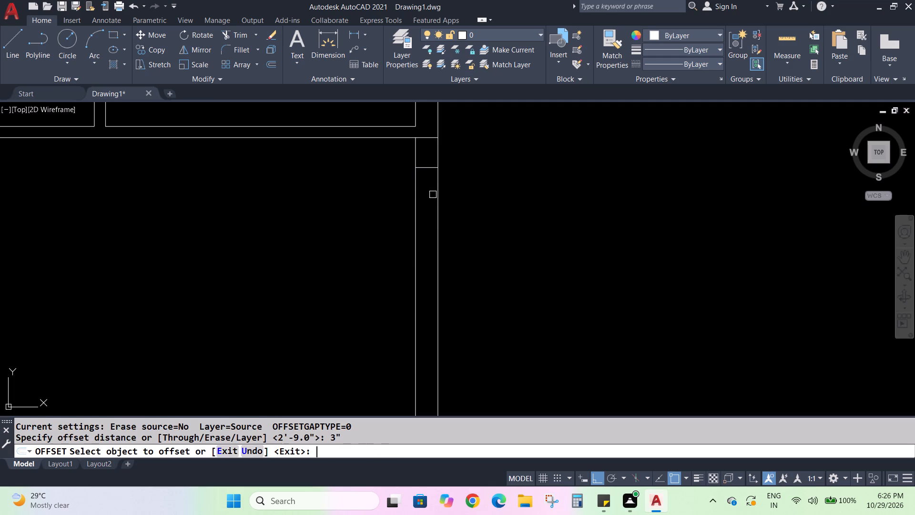
pyautogui.click(425, 169)
pyautogui.click(431, 202)
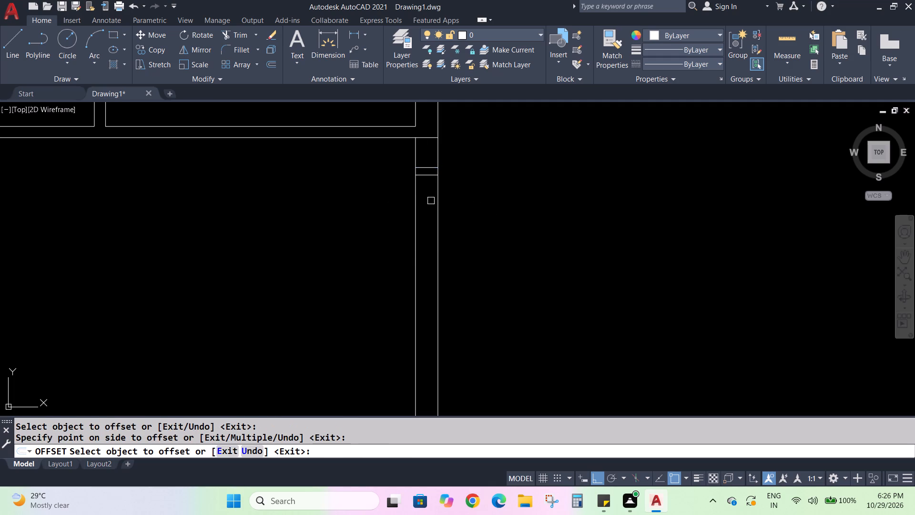
pyautogui.press('Escape')
pyautogui.press('Escape')
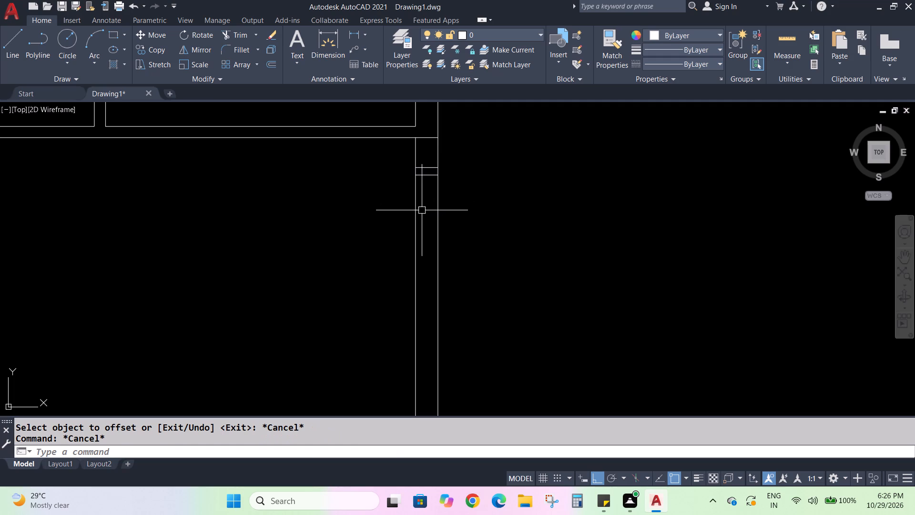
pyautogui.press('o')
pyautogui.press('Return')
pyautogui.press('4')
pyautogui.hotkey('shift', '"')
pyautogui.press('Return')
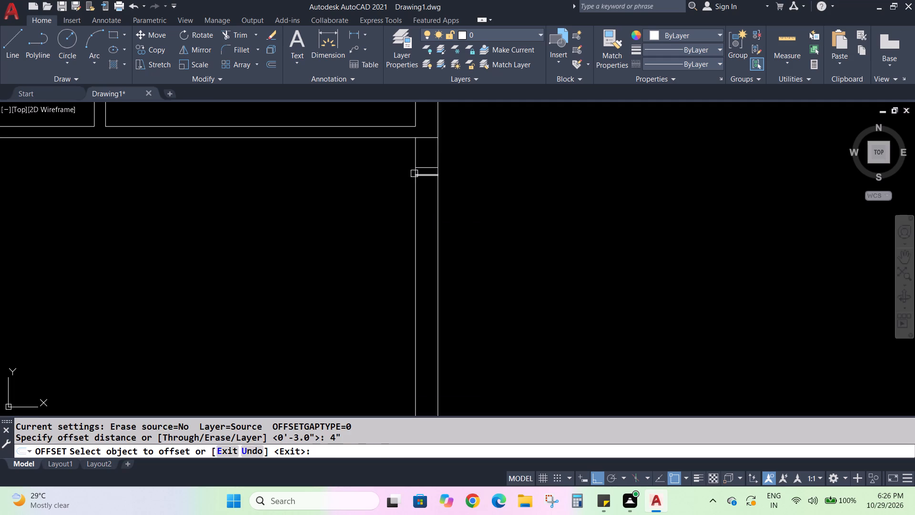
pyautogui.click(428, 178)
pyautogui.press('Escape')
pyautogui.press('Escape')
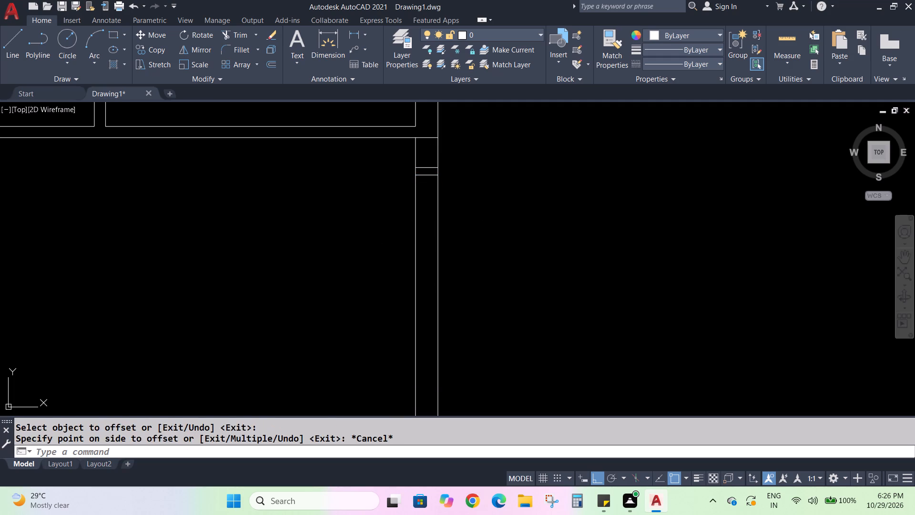
# Offset the lower of the two short lines across the right wall 4' downward to mark the opening's bottom jamb.
pyautogui.press('o')
pyautogui.press('Return')
pyautogui.write("4'")
pyautogui.press('Return')
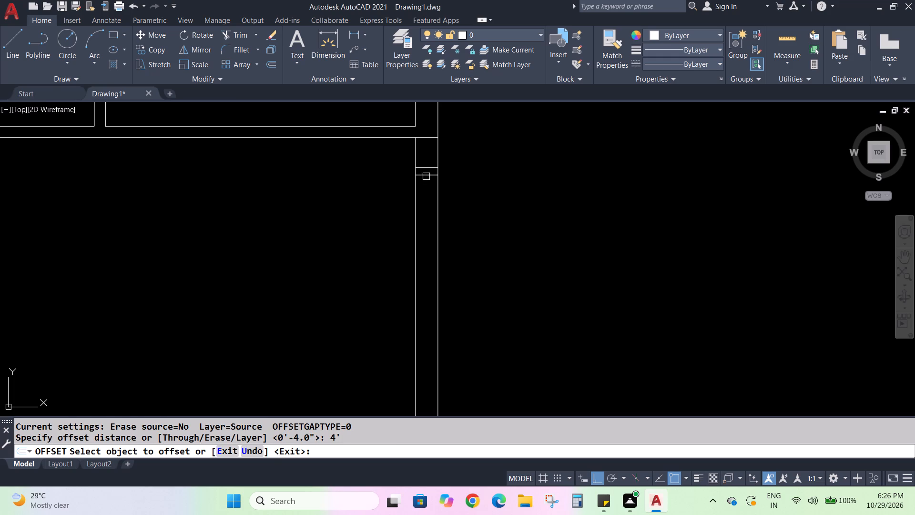
pyautogui.click(426, 176)
pyautogui.click(429, 246)
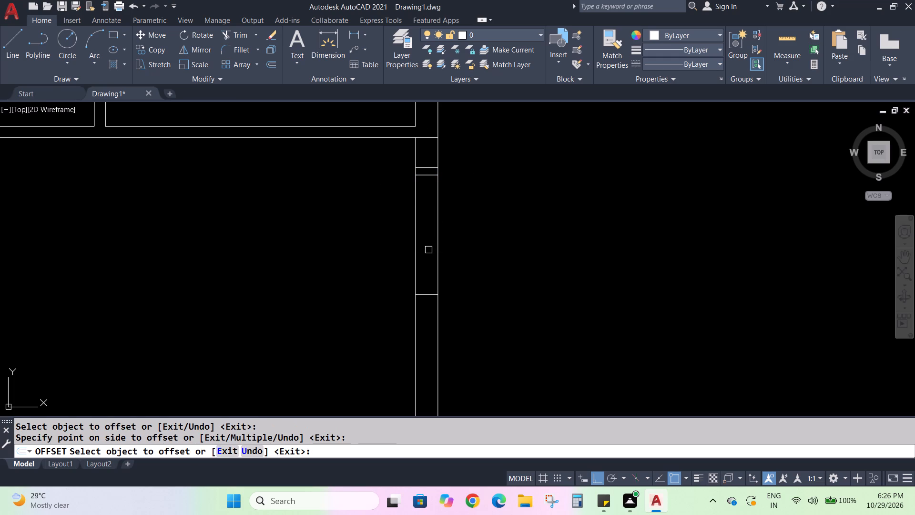
pyautogui.moveTo(498, 280); pyautogui.dragTo(483, 239, button='middle')
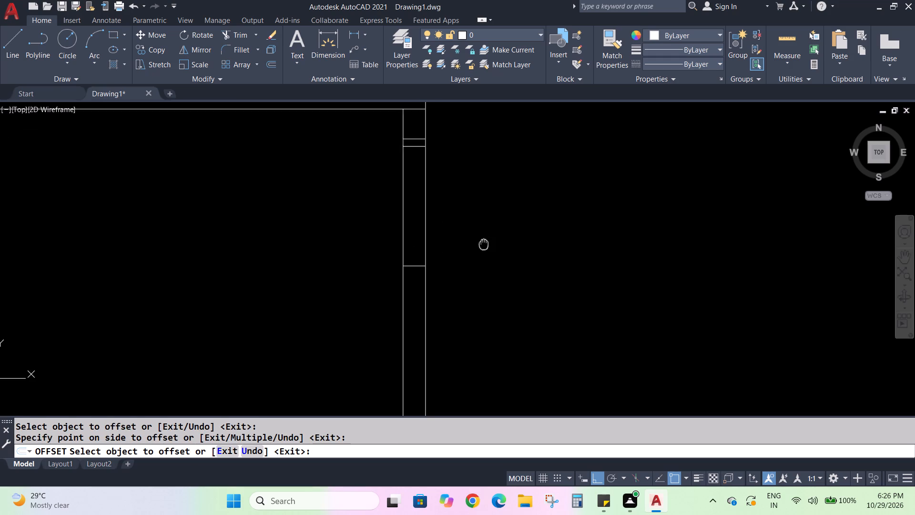
pyautogui.moveTo(483, 239); pyautogui.dragTo(491, 220, button='middle')
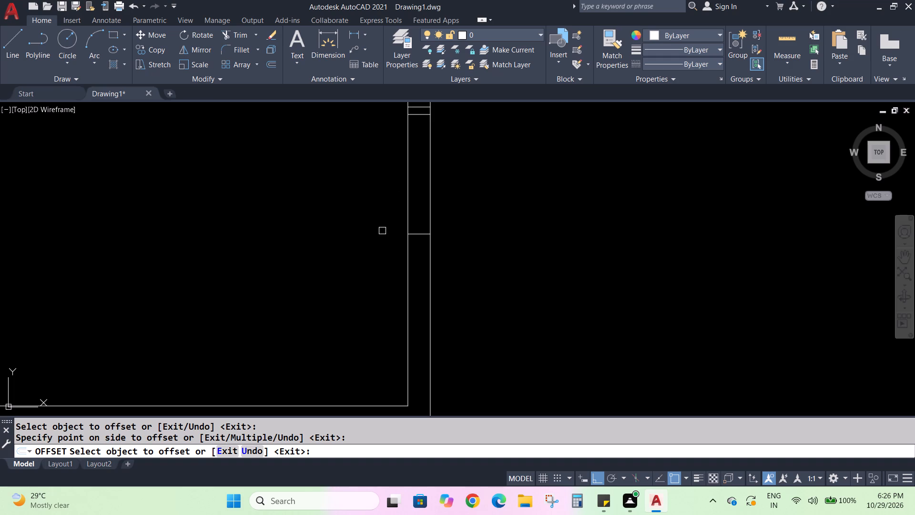
pyautogui.moveTo(482, 295); pyautogui.dragTo(489, 234, button='middle')
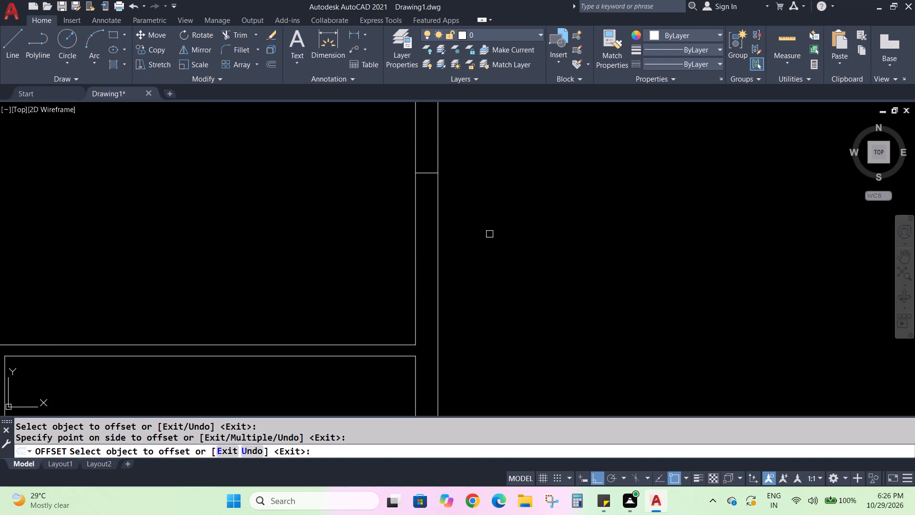
pyautogui.press('Escape')
pyautogui.press('Escape')
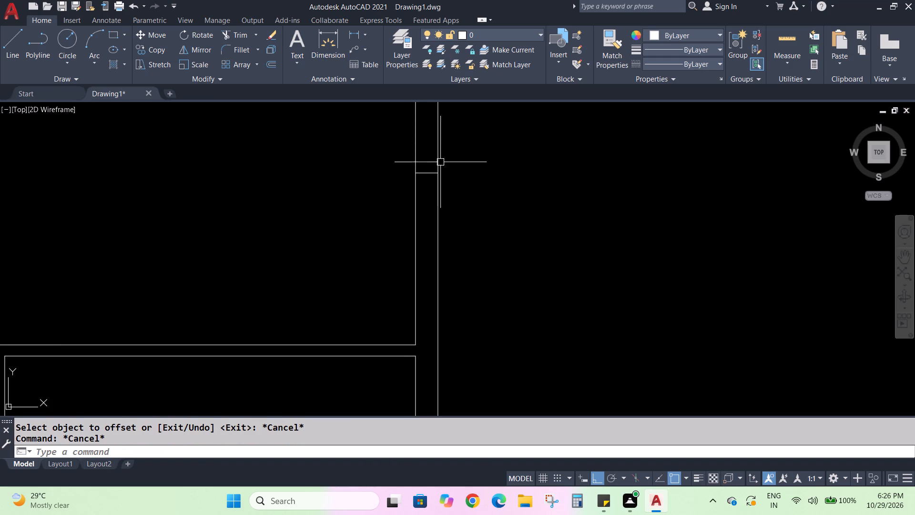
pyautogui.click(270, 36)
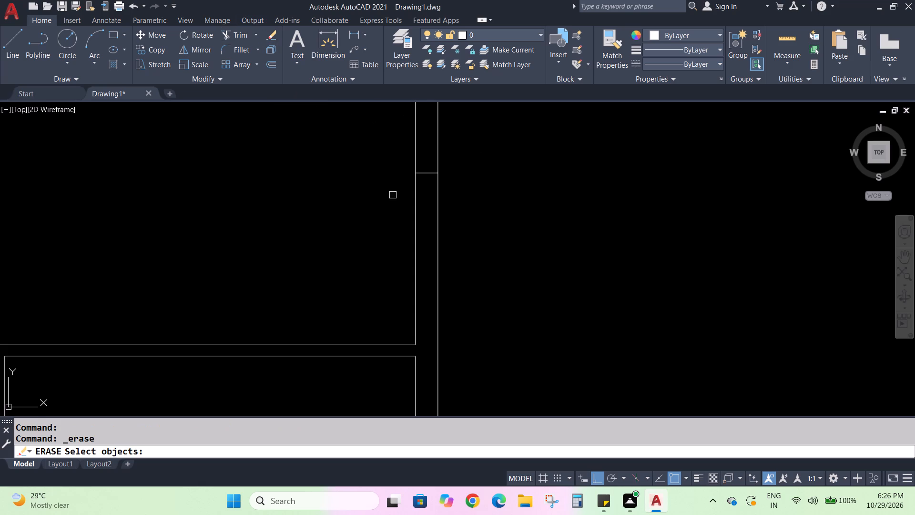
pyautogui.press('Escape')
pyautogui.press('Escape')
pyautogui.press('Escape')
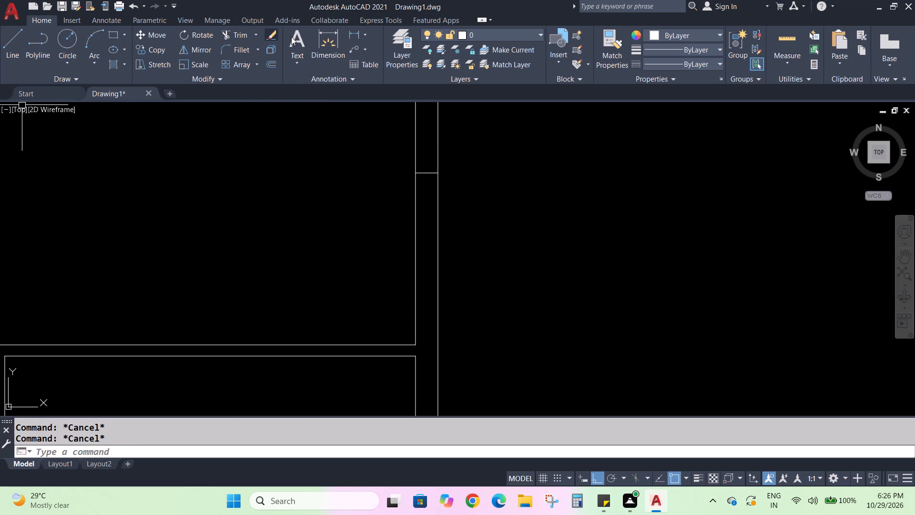
# Measure the distance from the opening's bottom jamb to the room's lower right inner corner.
pyautogui.click(353, 37)
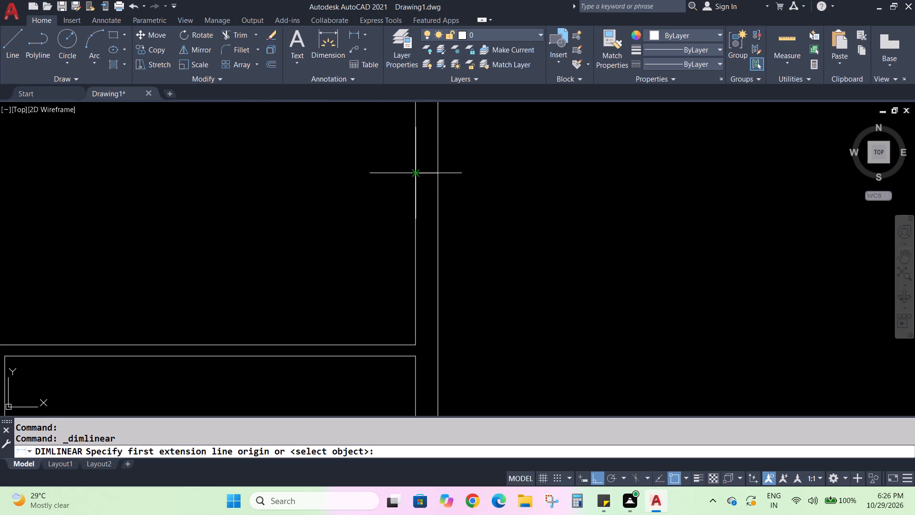
pyautogui.click(416, 170)
pyautogui.click(413, 347)
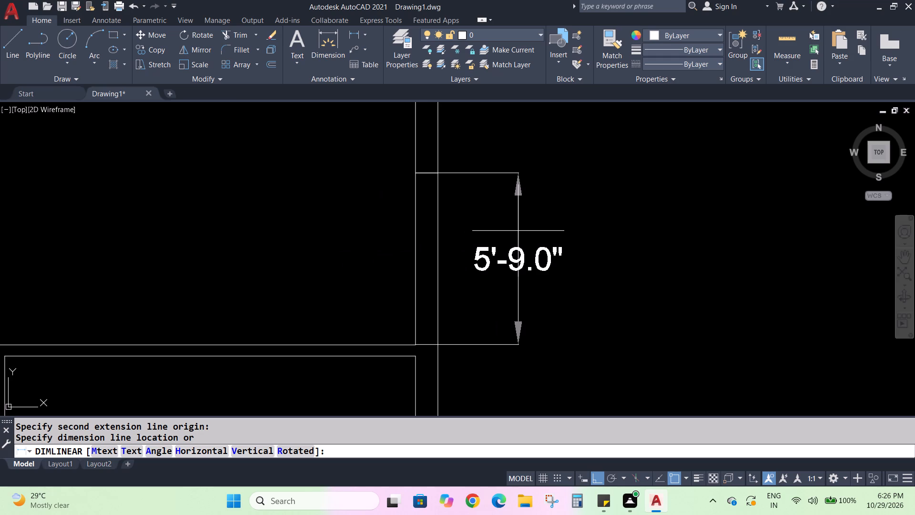
pyautogui.press('Escape')
pyautogui.press('Escape')
# Trim both faces of the right wall between the top and bottom jambs to clear the 4' opening.
pyautogui.scroll(-1, 515, 234)
pyautogui.moveTo(514, 232); pyautogui.dragTo(511, 271, button='middle')
pyautogui.write('TR')
pyautogui.press('Return')
pyautogui.moveTo(428, 200); pyautogui.dragTo(487, 203)
pyautogui.write('``')
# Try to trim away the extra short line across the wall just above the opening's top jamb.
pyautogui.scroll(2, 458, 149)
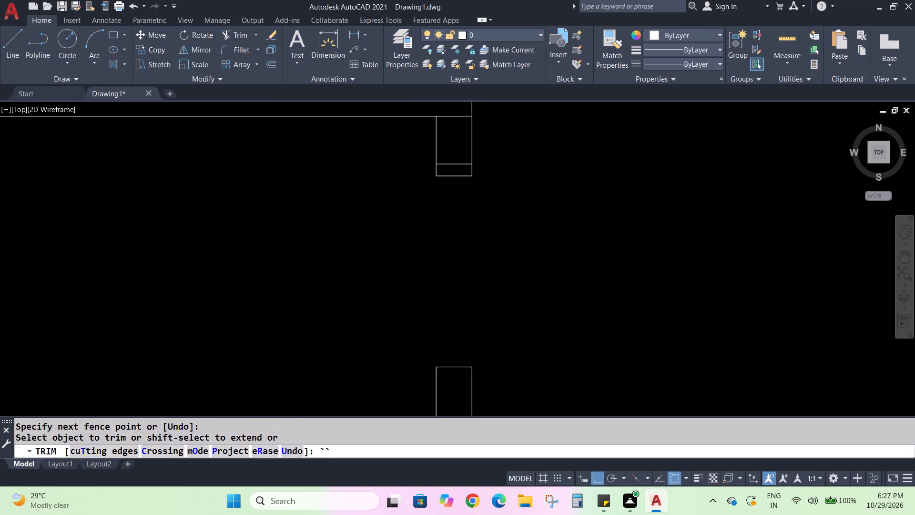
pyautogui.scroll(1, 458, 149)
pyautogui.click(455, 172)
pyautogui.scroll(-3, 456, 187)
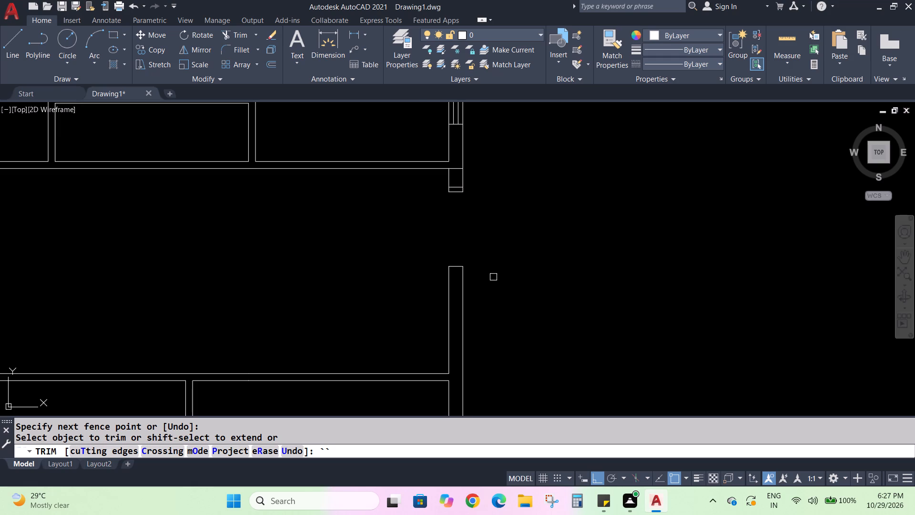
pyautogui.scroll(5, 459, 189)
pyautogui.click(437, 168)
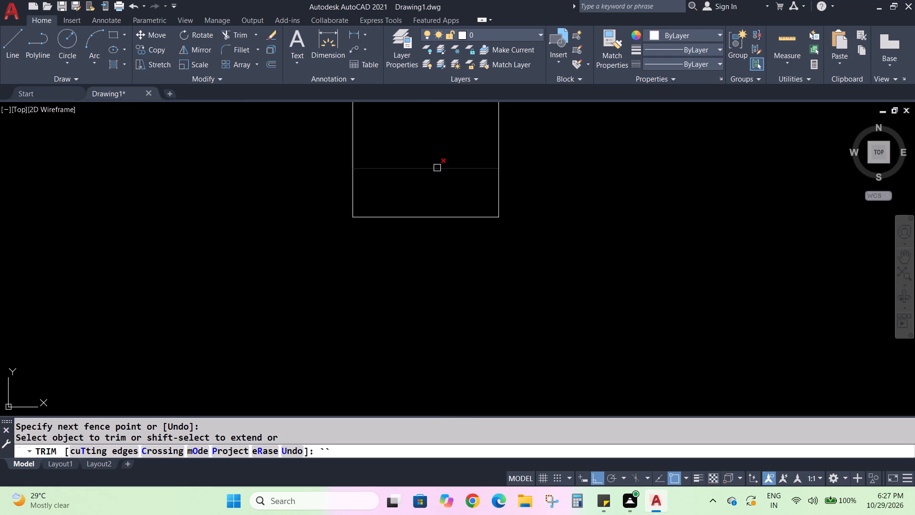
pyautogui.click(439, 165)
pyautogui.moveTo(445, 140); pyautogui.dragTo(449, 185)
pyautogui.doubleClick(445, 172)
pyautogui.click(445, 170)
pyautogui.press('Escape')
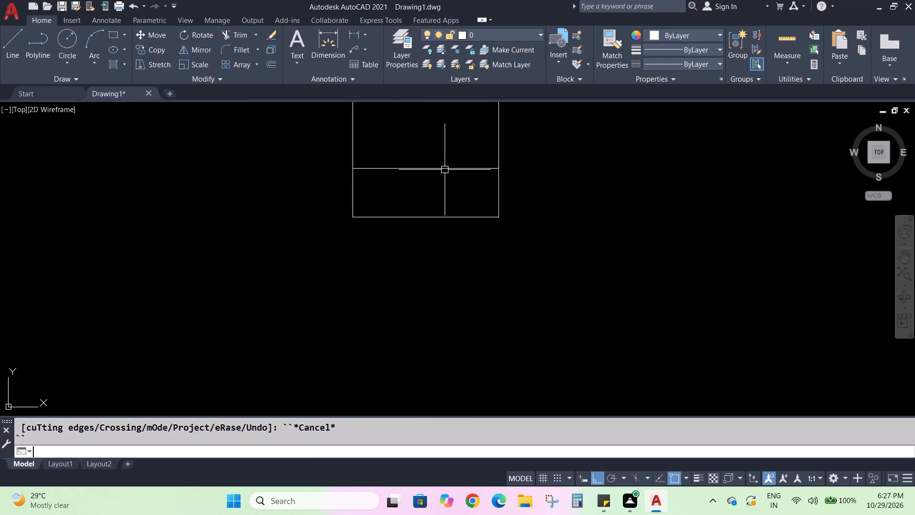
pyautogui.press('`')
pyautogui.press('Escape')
# Erase the extra short line across the right wall, 3" above the opening's top jamb.
pyautogui.click(433, 168)
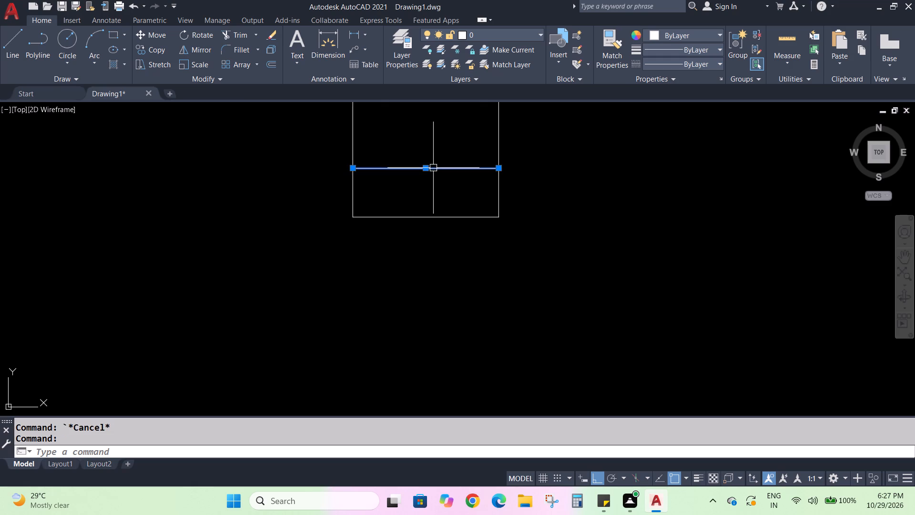
pyautogui.press('Delete')
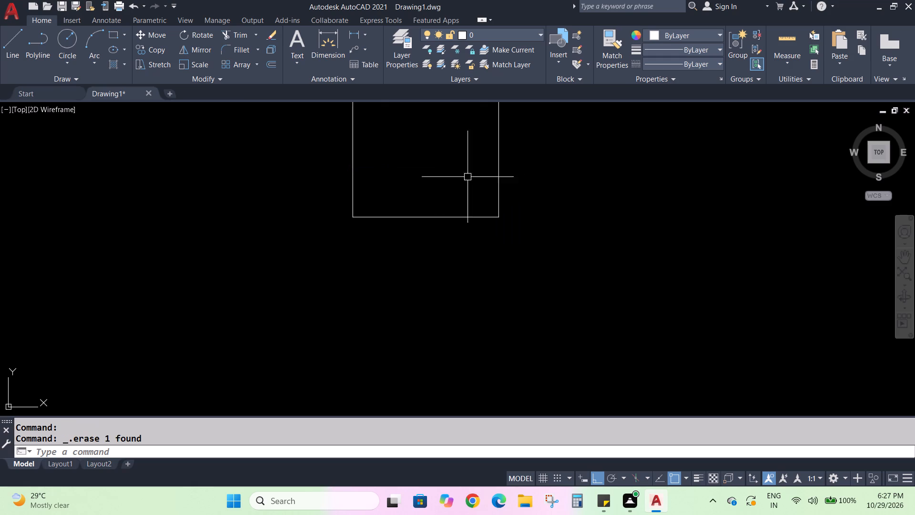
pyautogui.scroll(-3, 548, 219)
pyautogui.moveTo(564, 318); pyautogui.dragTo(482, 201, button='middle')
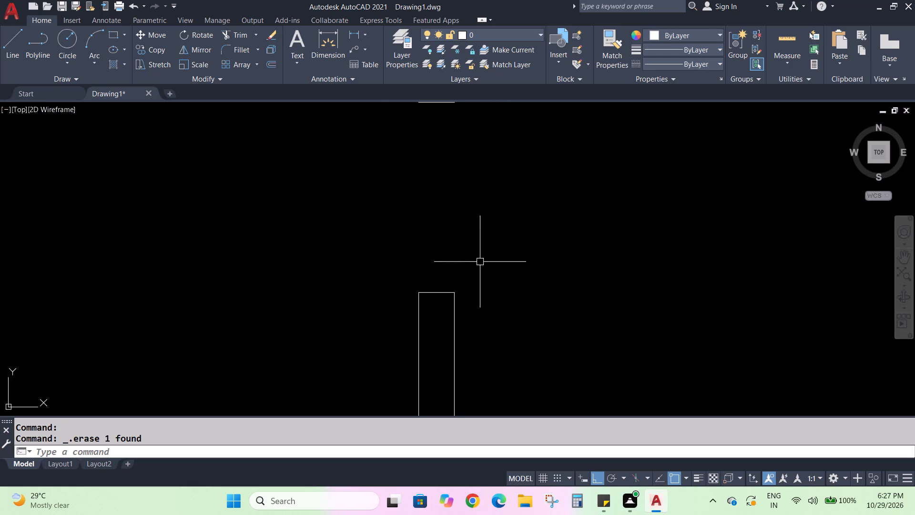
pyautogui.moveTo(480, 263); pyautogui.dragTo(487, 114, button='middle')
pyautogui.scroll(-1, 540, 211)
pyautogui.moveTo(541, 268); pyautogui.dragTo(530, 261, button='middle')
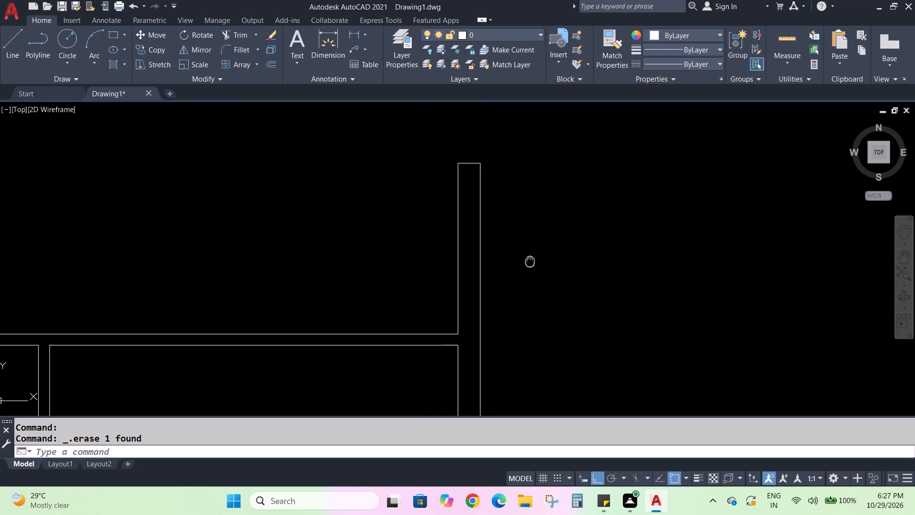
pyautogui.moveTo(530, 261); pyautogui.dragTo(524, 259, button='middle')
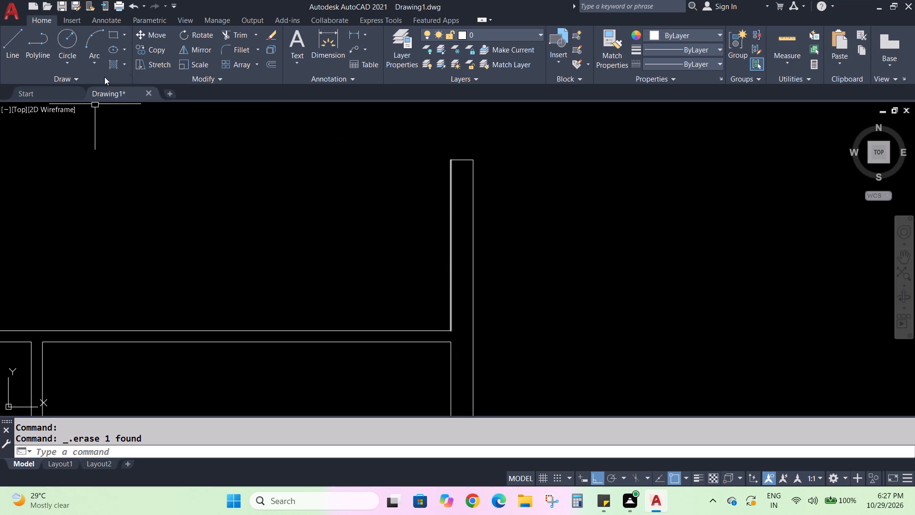
# Draw a line across the right wall from the midpoint of its inner face, between the 4' opening and the partition below.
pyautogui.click(19, 40)
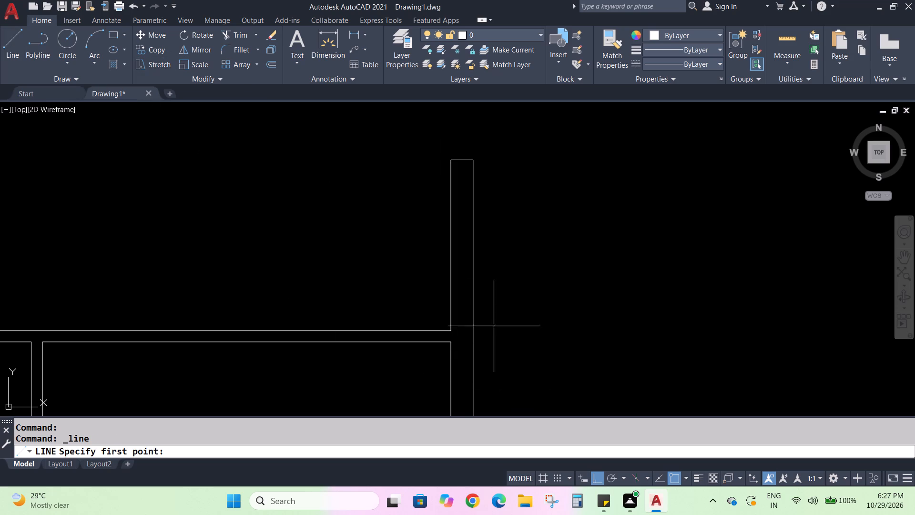
pyautogui.click(451, 247)
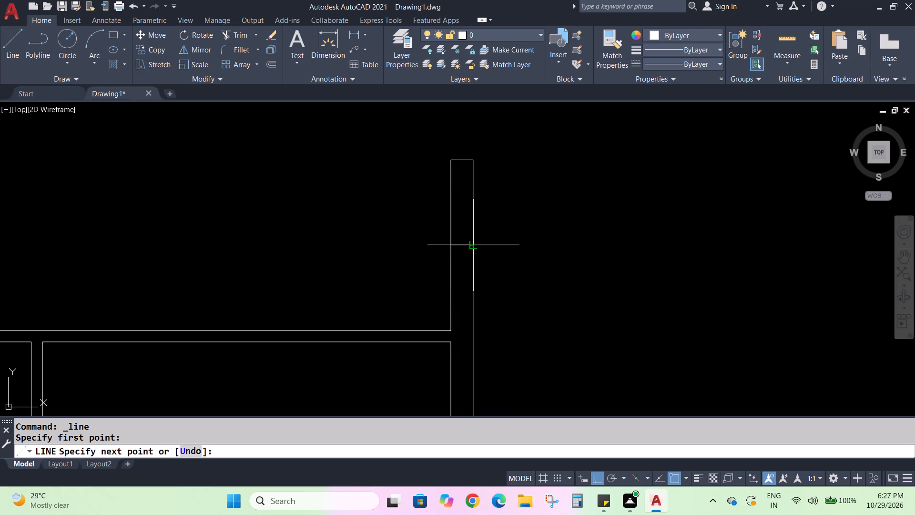
pyautogui.click(475, 247)
pyautogui.press('Escape')
pyautogui.press('Escape')
pyautogui.press('Escape')
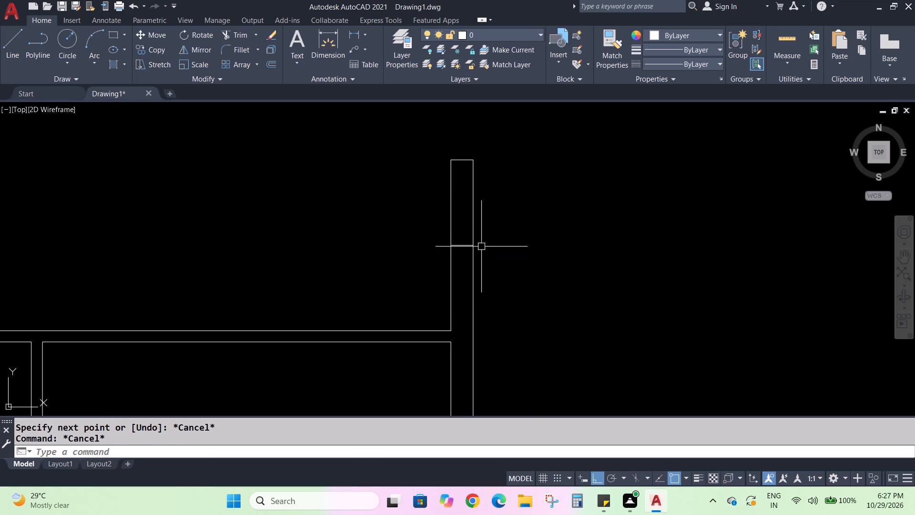
# Offset the midpoint line across the right wall by 2' both upward and downward to mark the window jambs.
pyautogui.press('o')
pyautogui.press('Return')
pyautogui.press('2')
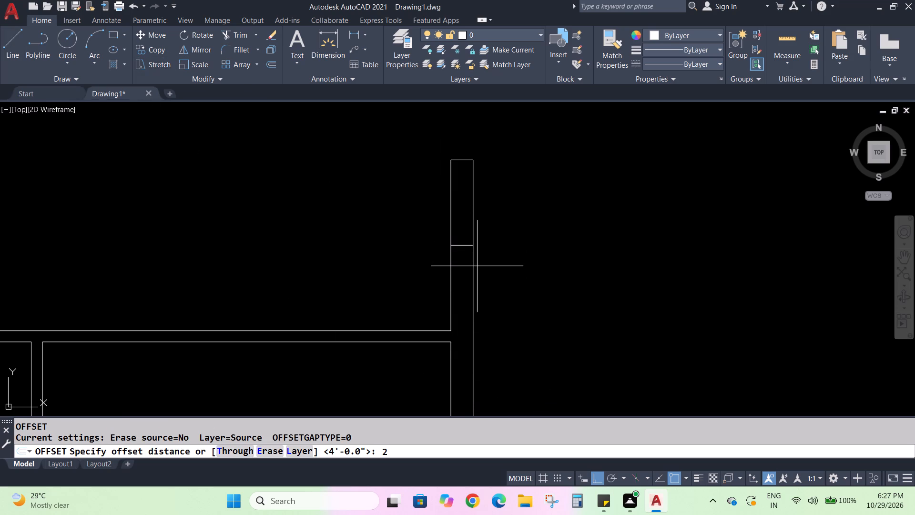
pyautogui.press("'")
pyautogui.press('Return')
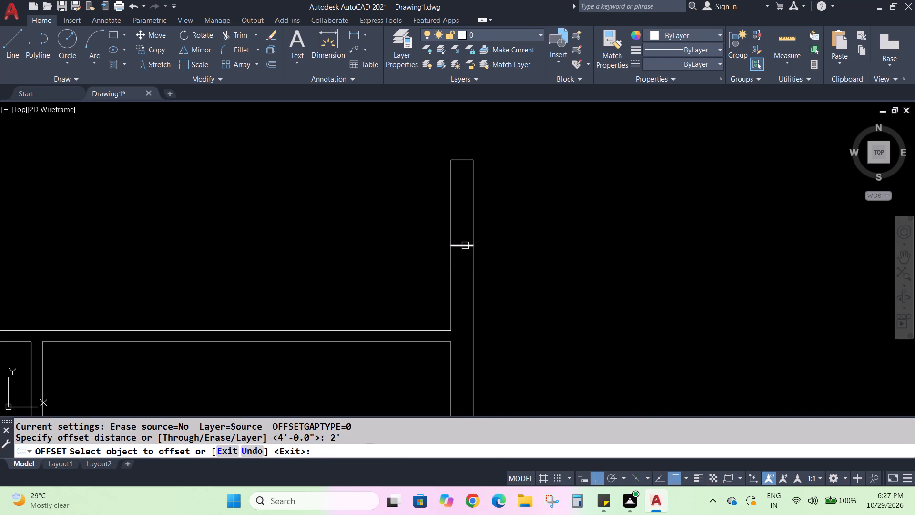
pyautogui.click(465, 246)
pyautogui.click(460, 293)
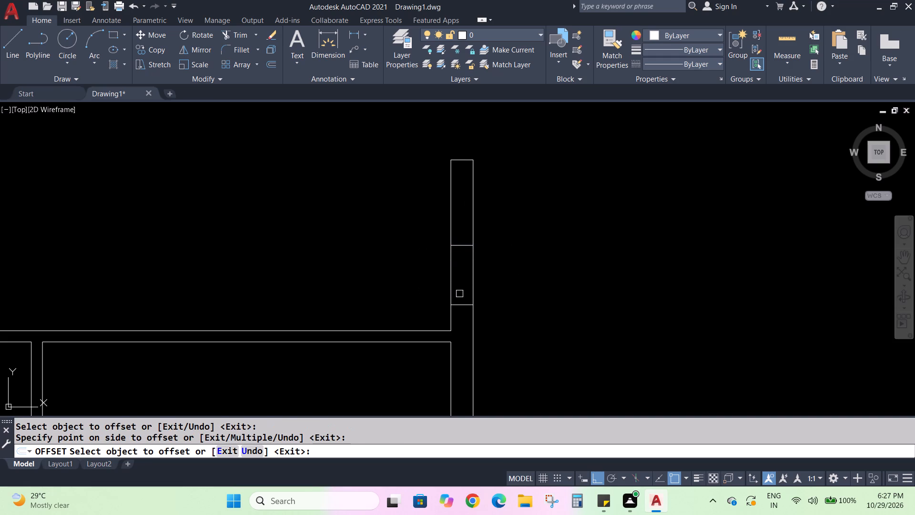
pyautogui.click(462, 246)
pyautogui.click(462, 214)
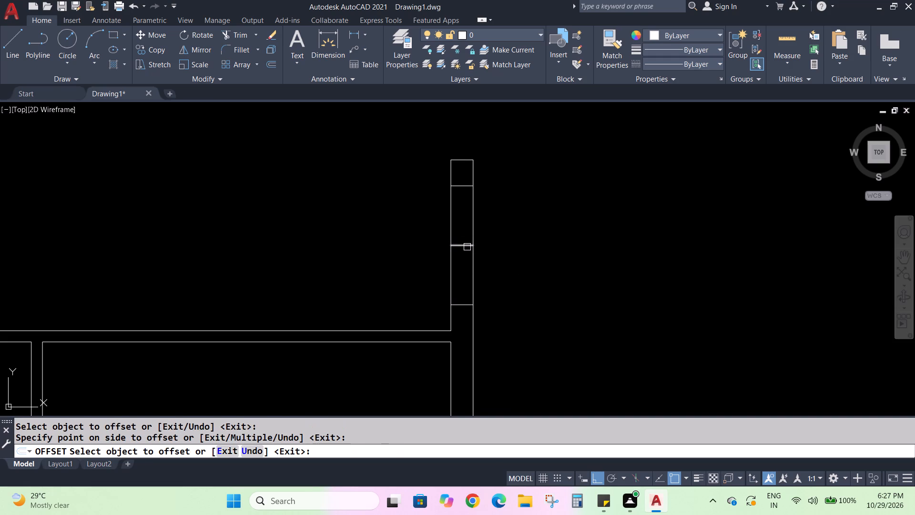
# Erase the middle line across the right wall between the two window jambs.
pyautogui.click(467, 247)
pyautogui.press('Delete')
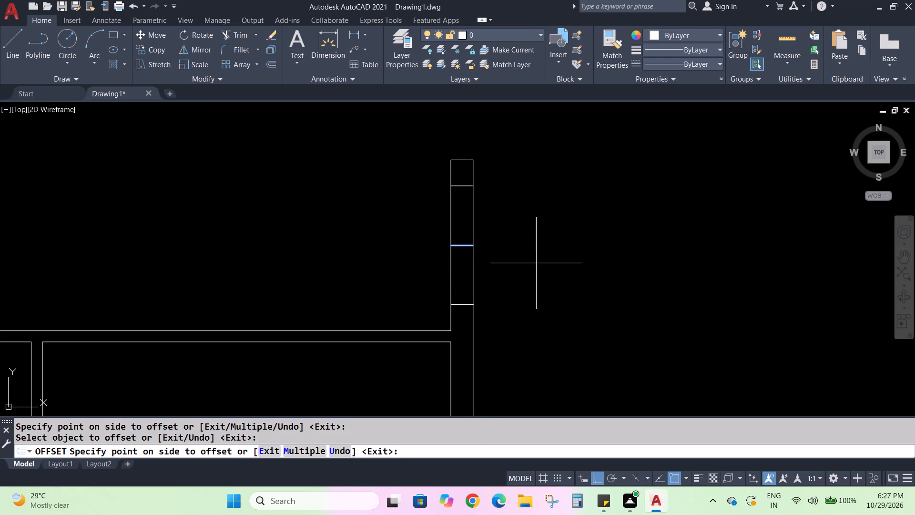
pyautogui.press('Escape')
pyautogui.click(461, 246)
pyautogui.press('Delete')
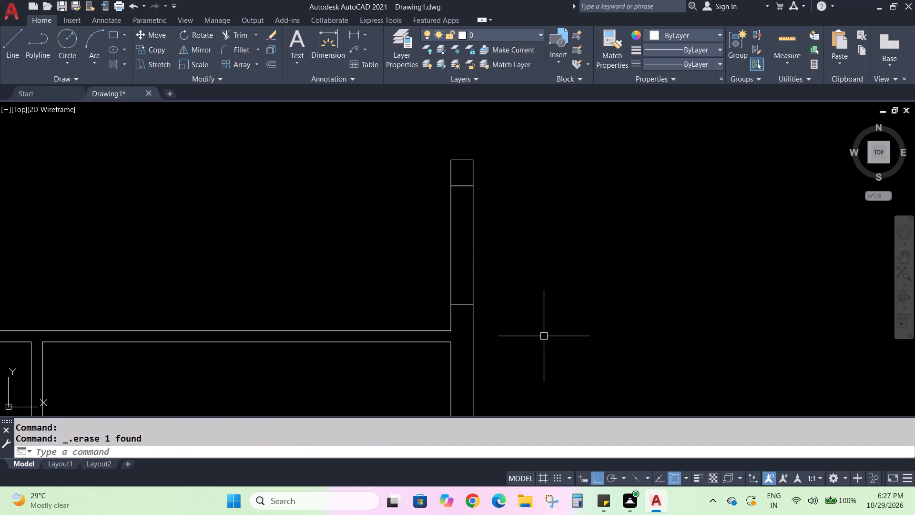
pyautogui.press('Escape')
pyautogui.press('Escape')
# Offset the right wall's inner face 3" into the wall twice in succession to create two window glazing lines.
pyautogui.press('o')
pyautogui.press('Return')
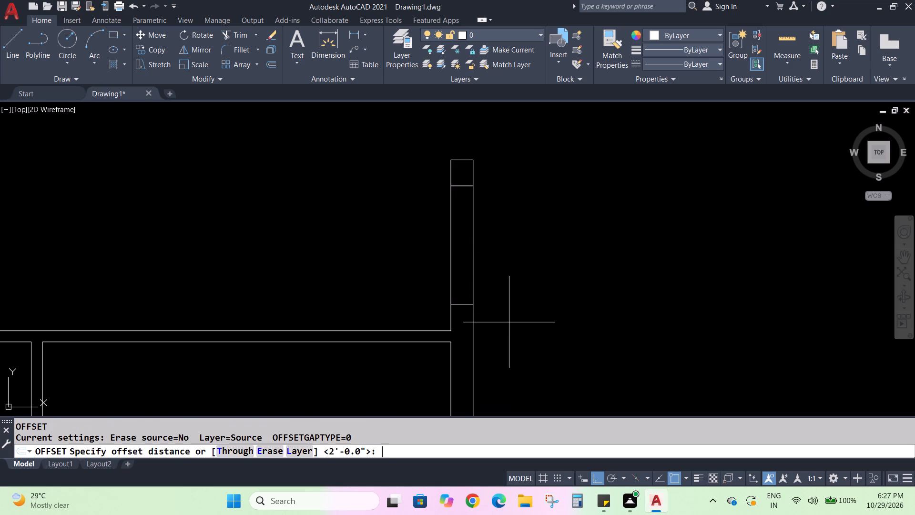
pyautogui.press('2')
pyautogui.press('BackSpace')
pyautogui.press('3')
pyautogui.hotkey('shift', '"')
pyautogui.press('Return')
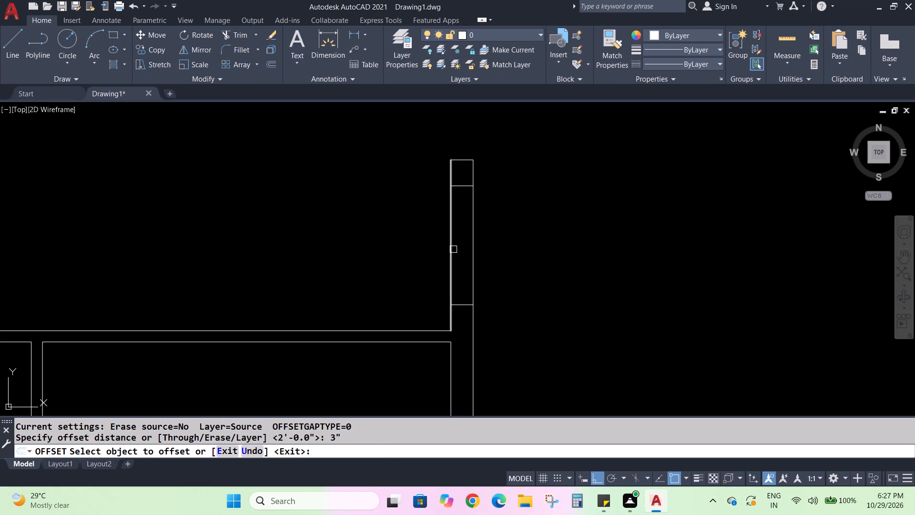
pyautogui.click(453, 249)
pyautogui.click(461, 253)
pyautogui.click(457, 248)
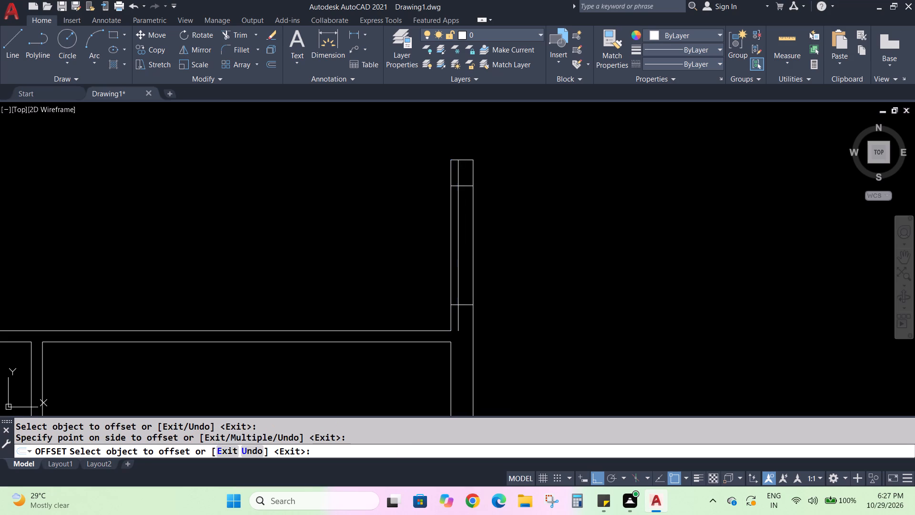
pyautogui.click(469, 252)
pyautogui.press('Escape')
pyautogui.press('Escape')
# Trim both glazing lines above the upper window jamb and below the lower one.
pyautogui.write('TR')
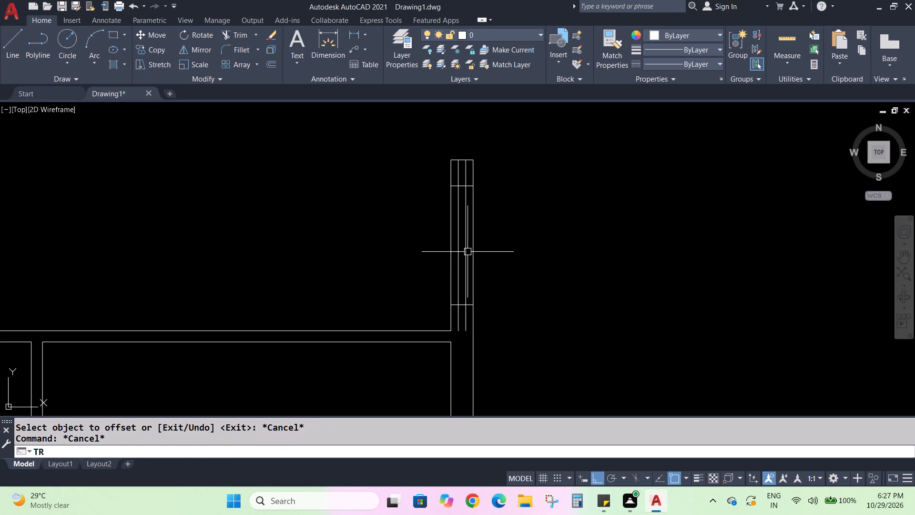
pyautogui.press('Return')
pyautogui.click(457, 173)
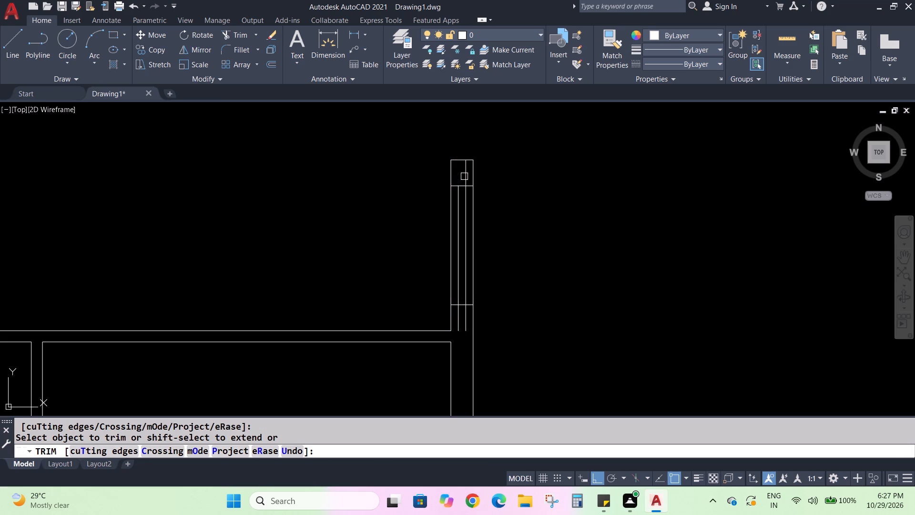
pyautogui.click(464, 176)
pyautogui.click(457, 324)
pyautogui.click(464, 323)
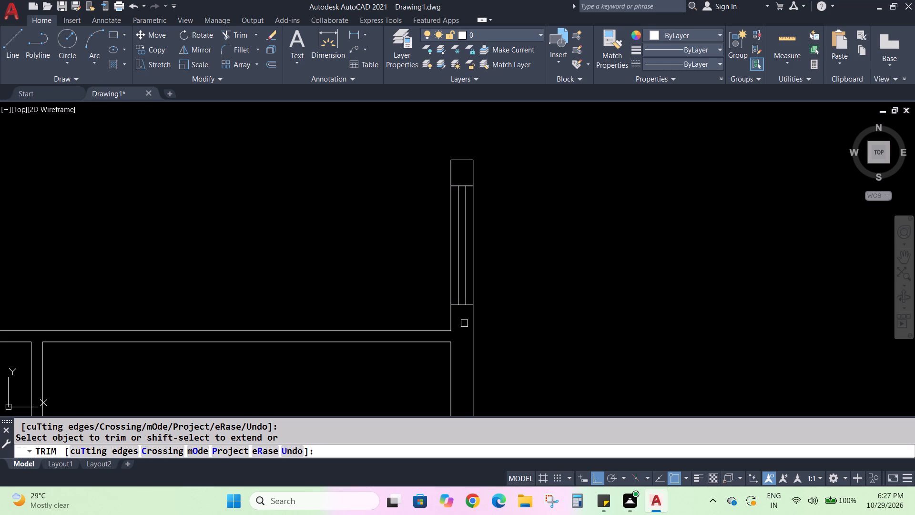
pyautogui.press('Escape')
pyautogui.press('Escape')
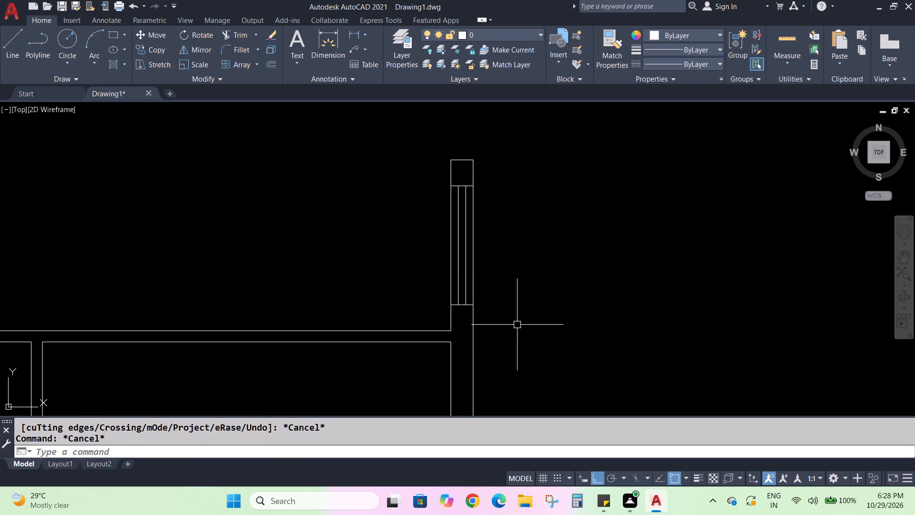
# Offset the inner face of the right outer wall 2' into the plan's bottom-right room.
pyautogui.scroll(-2, 517, 327)
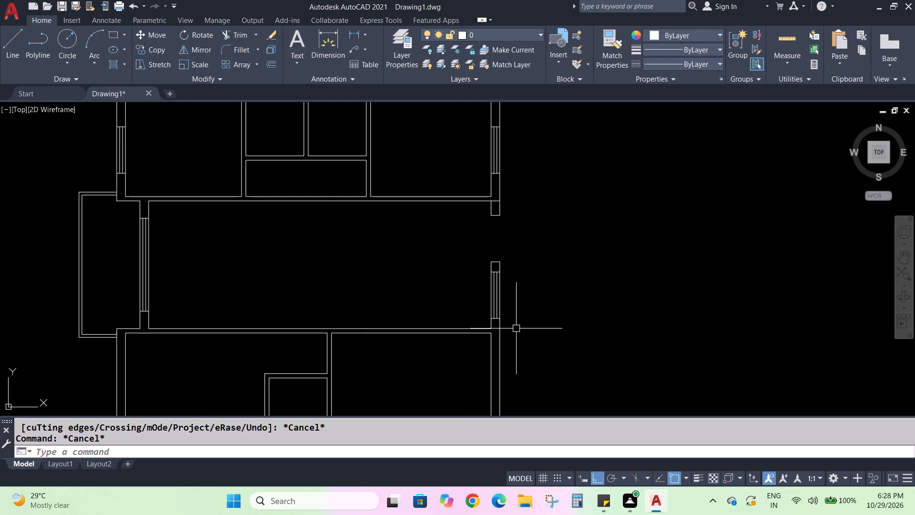
pyautogui.moveTo(533, 349); pyautogui.dragTo(552, 293, button='middle')
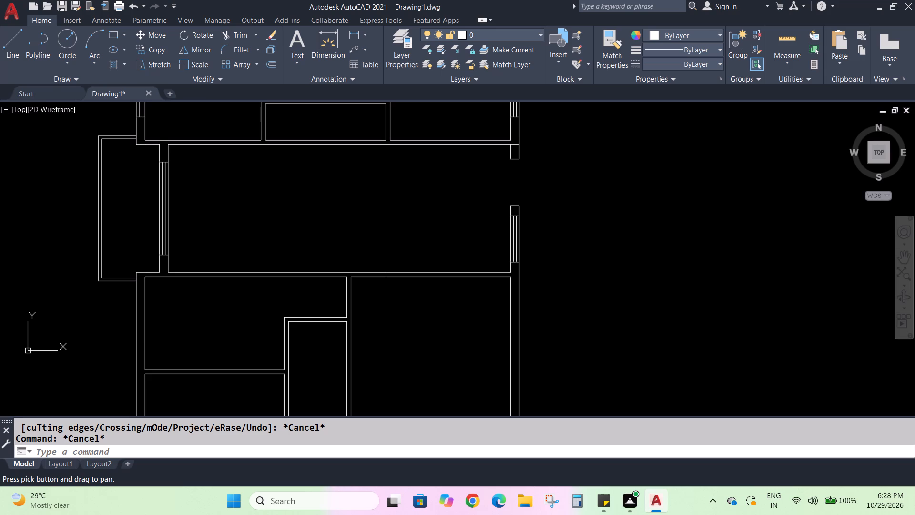
pyautogui.moveTo(481, 368); pyautogui.dragTo(482, 322, button='middle')
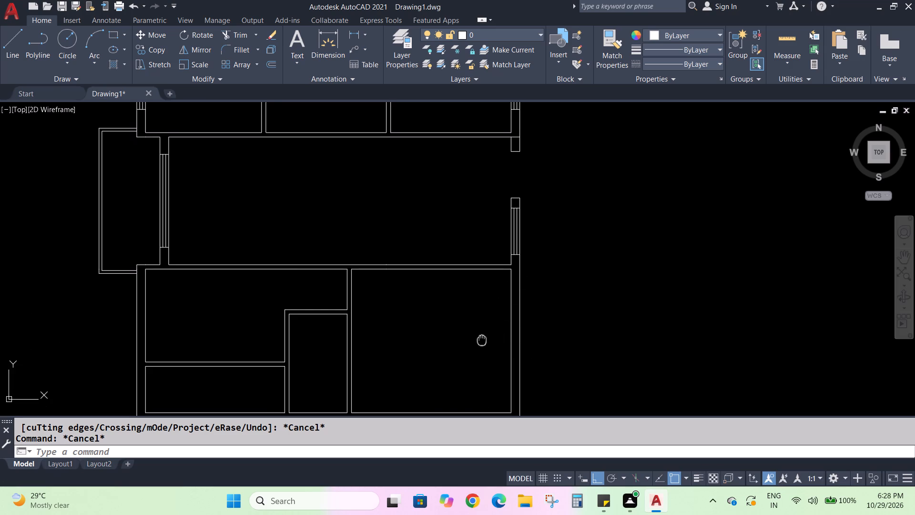
pyautogui.moveTo(482, 322); pyautogui.dragTo(484, 191, button='middle')
pyautogui.scroll(3, 464, 246)
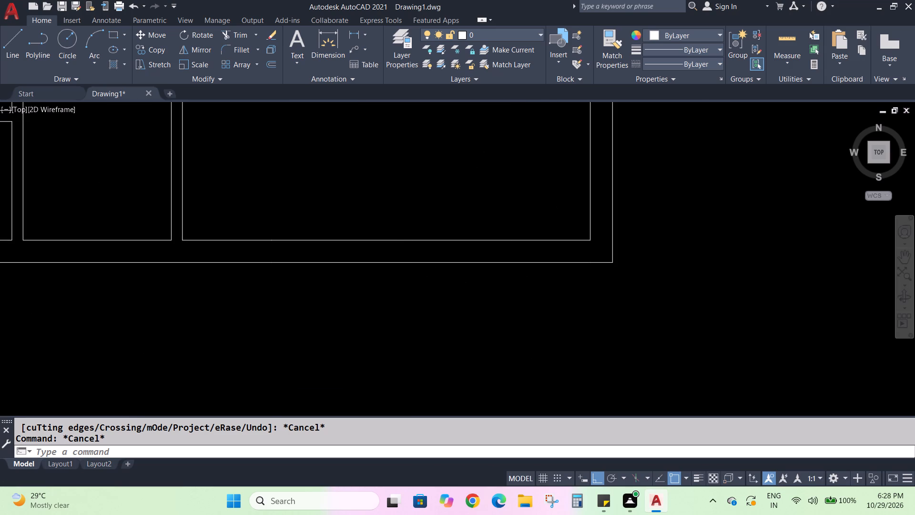
pyautogui.moveTo(466, 231); pyautogui.dragTo(548, 261, button='middle')
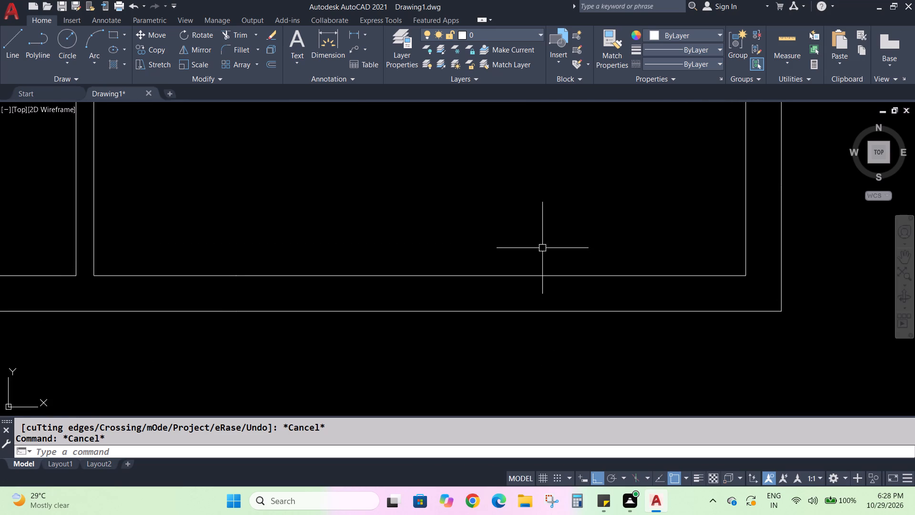
pyautogui.moveTo(542, 248); pyautogui.dragTo(559, 257, button='middle')
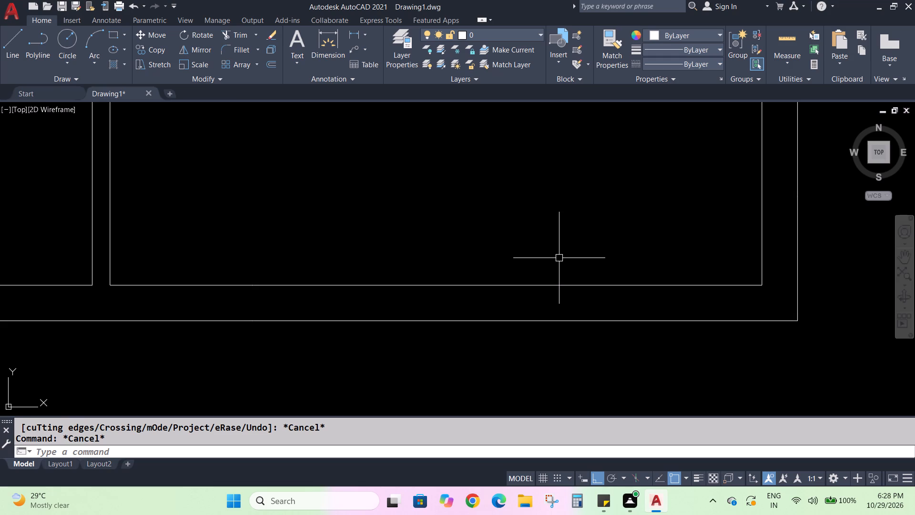
pyautogui.moveTo(559, 258); pyautogui.dragTo(578, 263, button='middle')
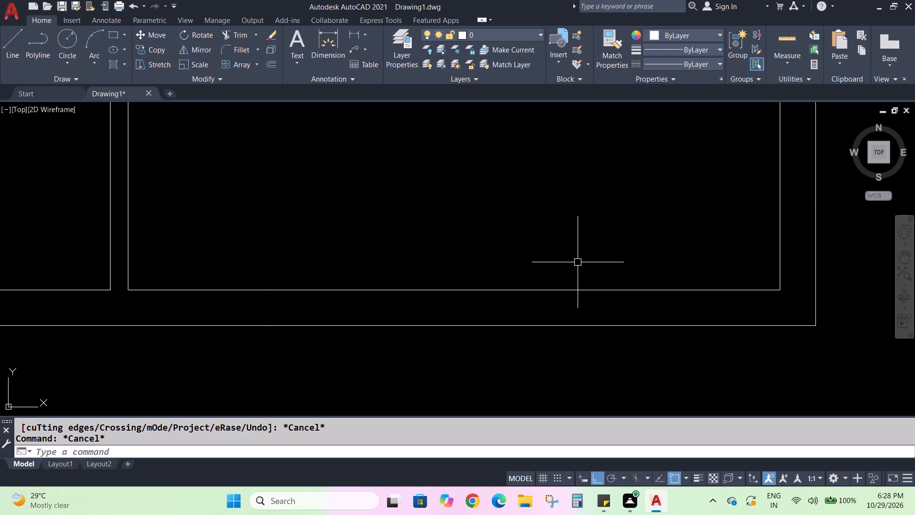
pyautogui.press('Escape')
pyautogui.press('Escape')
pyautogui.press('o')
pyautogui.press('Return')
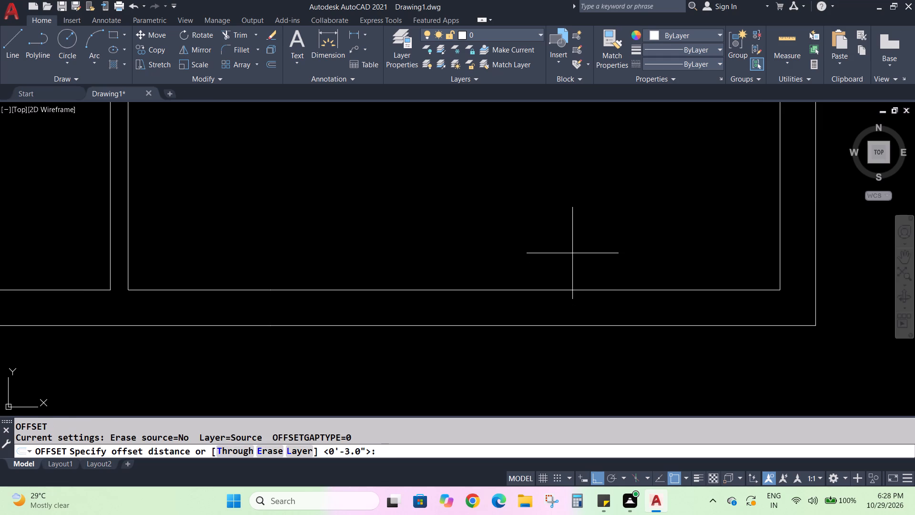
pyautogui.press('2')
pyautogui.press("'")
pyautogui.press('Return')
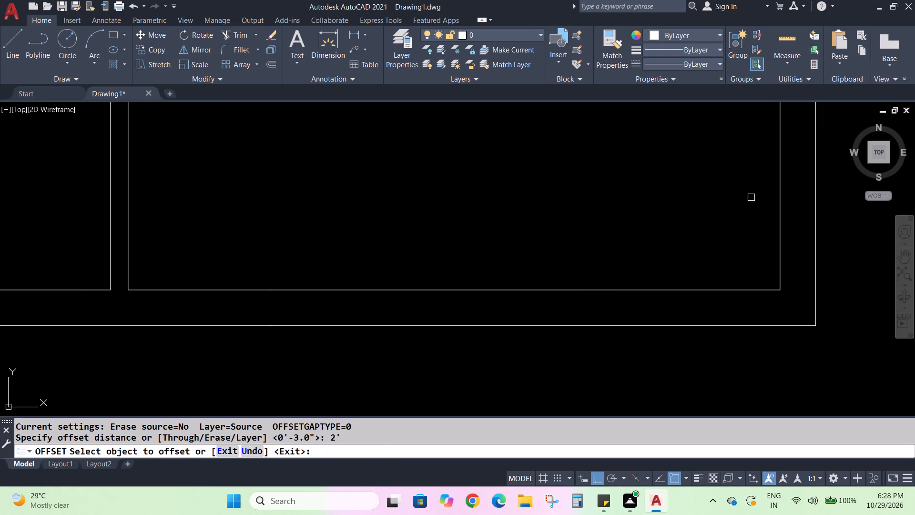
pyautogui.click(776, 197)
pyautogui.click(780, 200)
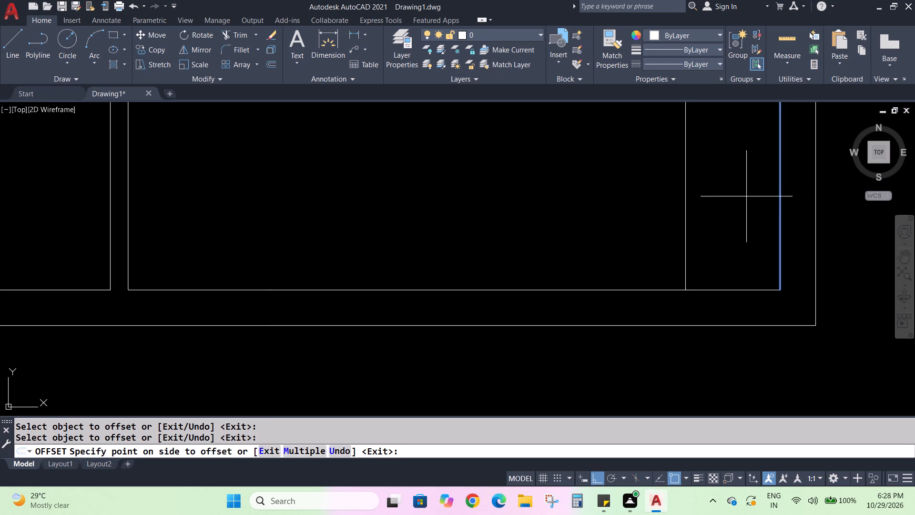
pyautogui.click(746, 196)
pyautogui.scroll(-4, 597, 236)
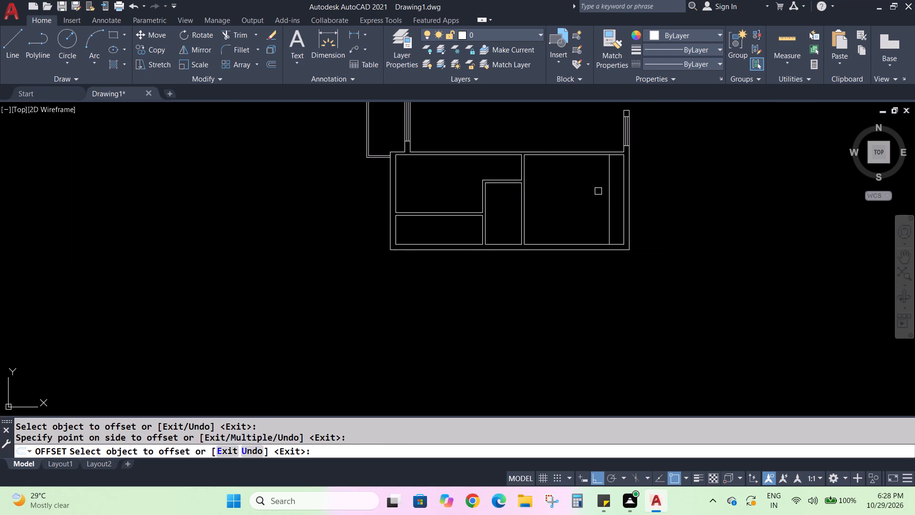
pyautogui.scroll(2, 598, 191)
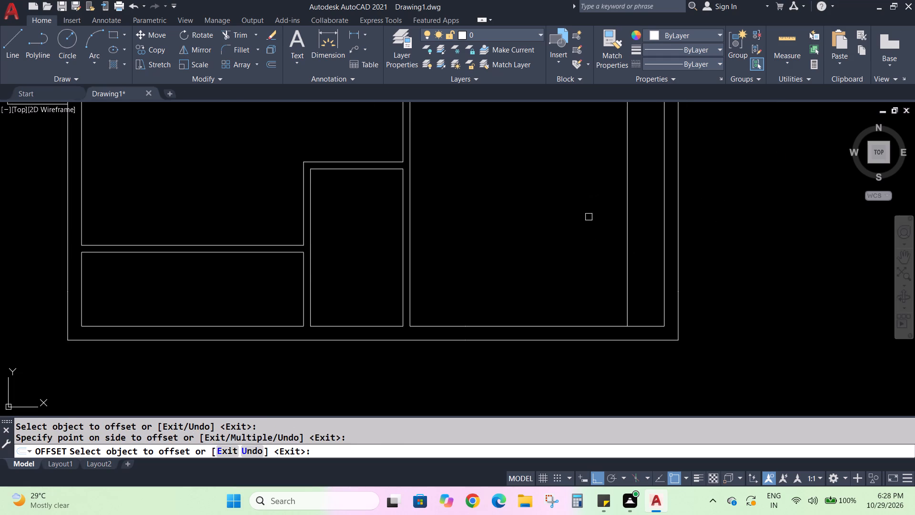
pyautogui.press('Escape')
# Extend the 2' offset line down to the outer face of the bottom wall.
pyautogui.press('r')
pyautogui.press('BackSpace')
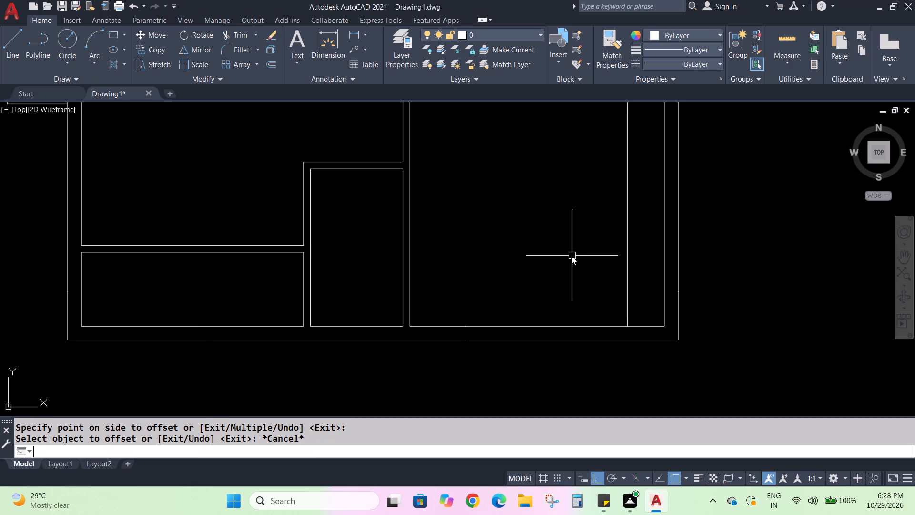
pyautogui.write('EX')
pyautogui.press('Return')
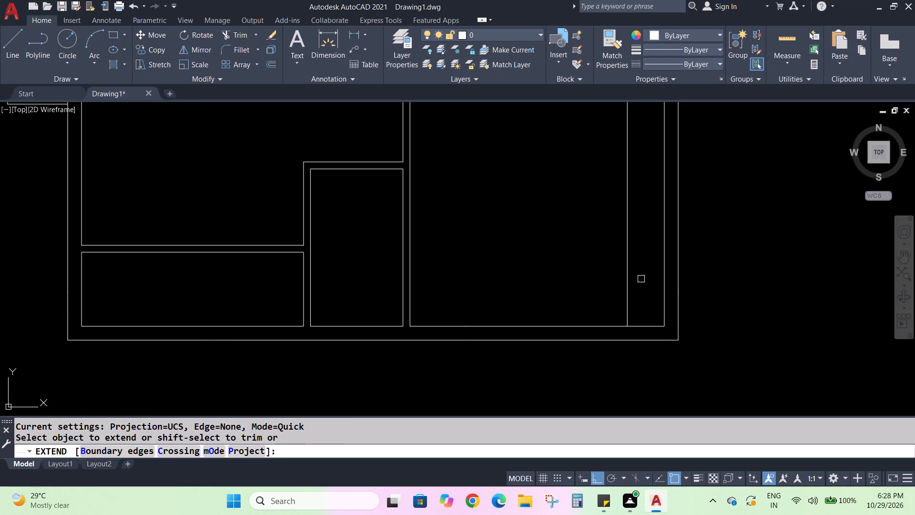
pyautogui.click(628, 296)
pyautogui.press('Escape')
pyautogui.press('Escape')
pyautogui.press('Escape')
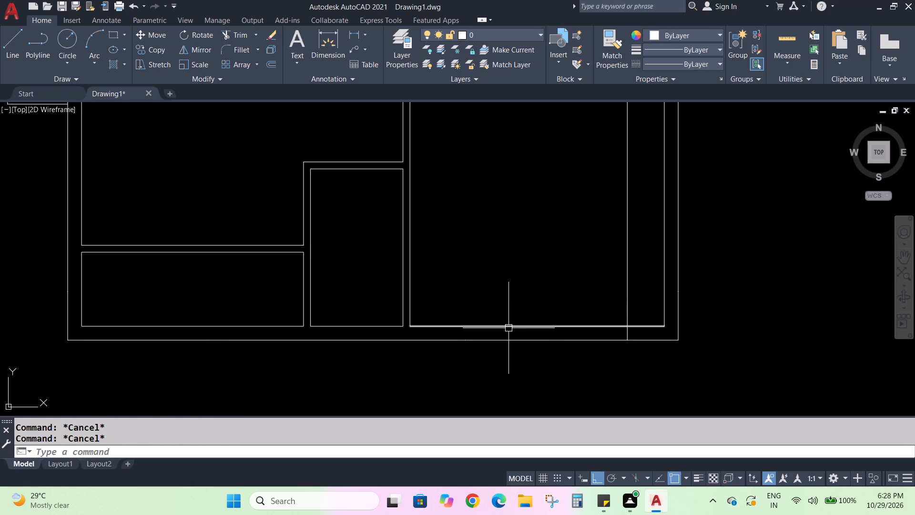
# Offset the extended line 4' toward the left to mark the other jamb on the bottom wall.
pyautogui.press('o')
pyautogui.press('Return')
pyautogui.write("4'")
pyautogui.press('Return')
pyautogui.click(627, 334)
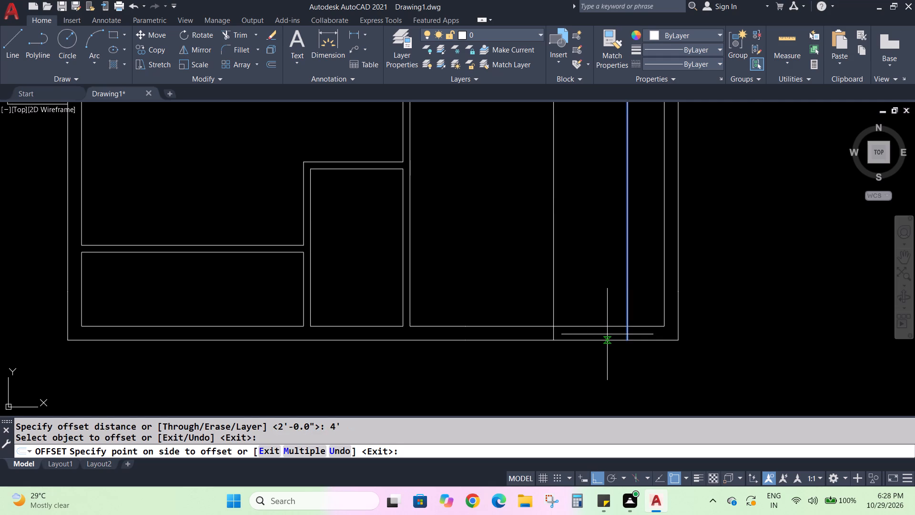
pyautogui.click(605, 334)
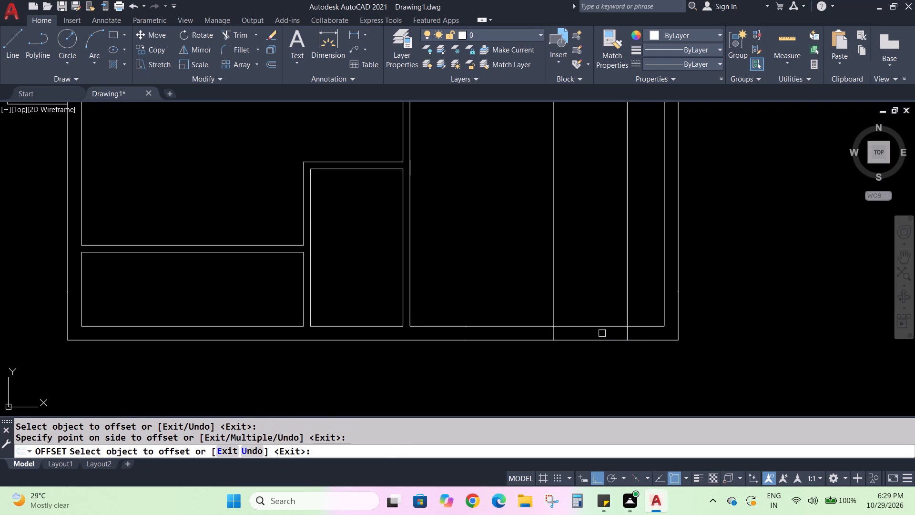
pyautogui.press('Escape')
pyautogui.press('Escape')
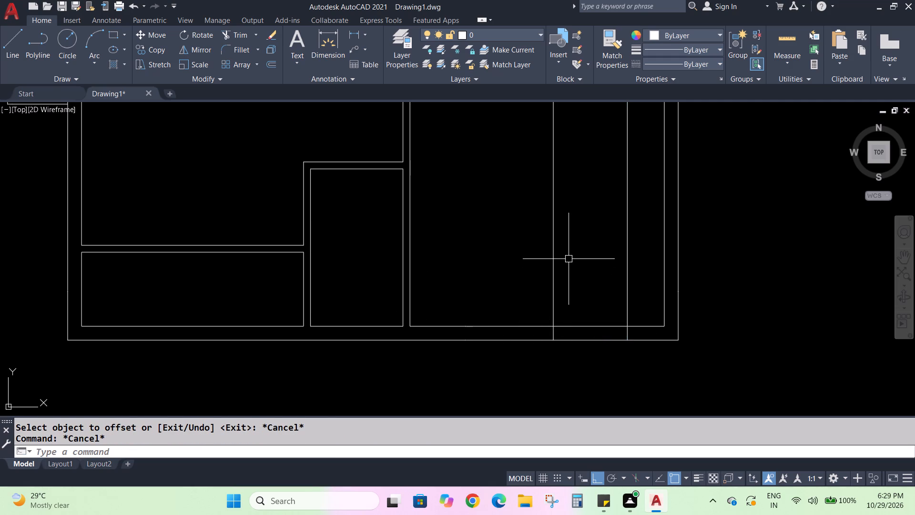
# Trim the left window jamb line where it runs above the bottom wall's inner face.
pyautogui.press('t')
pyautogui.press('r')
pyautogui.press('Return')
pyautogui.click(550, 247)
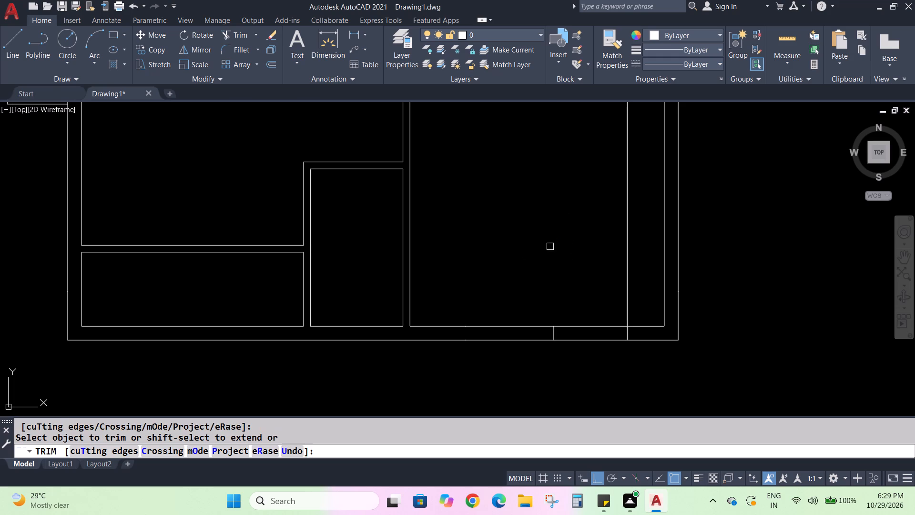
pyautogui.press('Escape')
pyautogui.press('Escape')
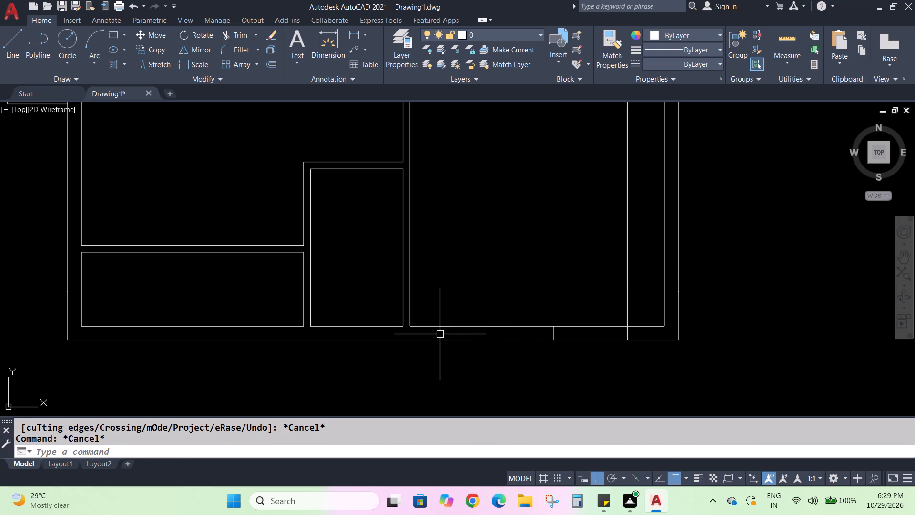
# Draw a line across the bottom wall from the bottom-right room's lower-left inner corner to the outer face.
pyautogui.scroll(3, 422, 327)
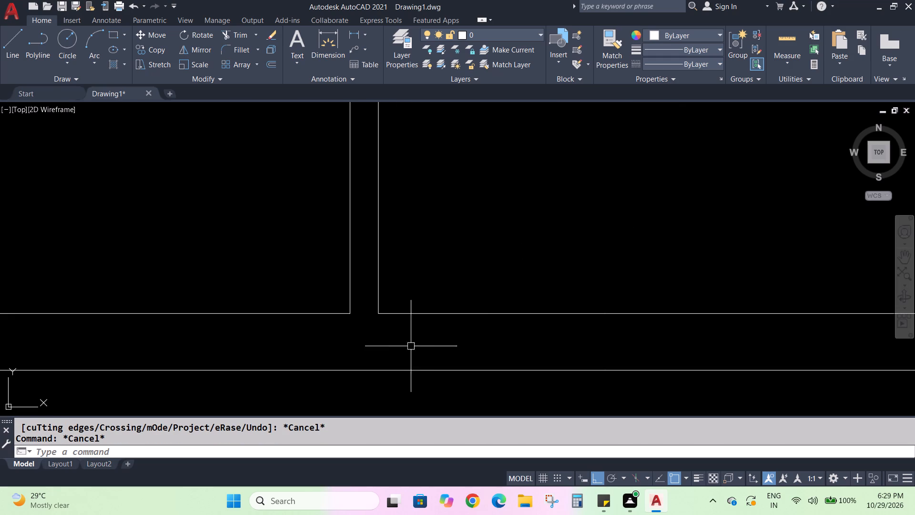
pyautogui.click(16, 39)
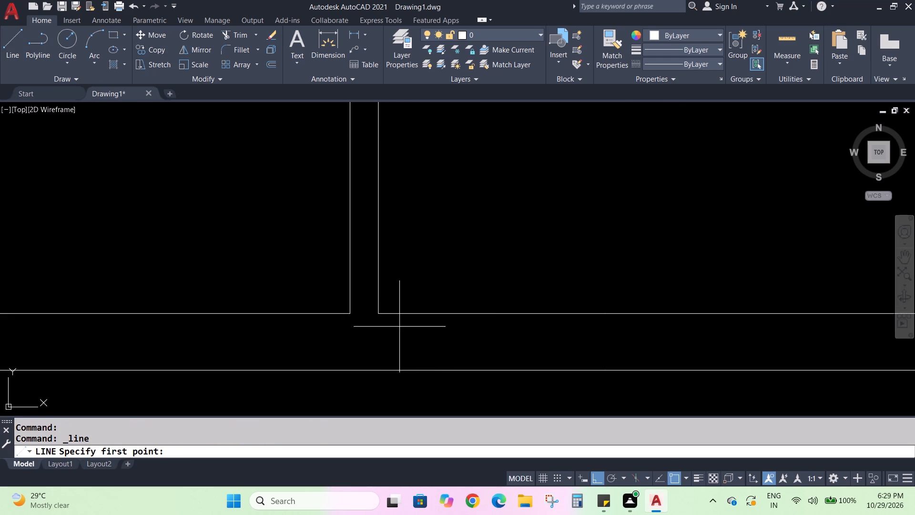
pyautogui.click(380, 313)
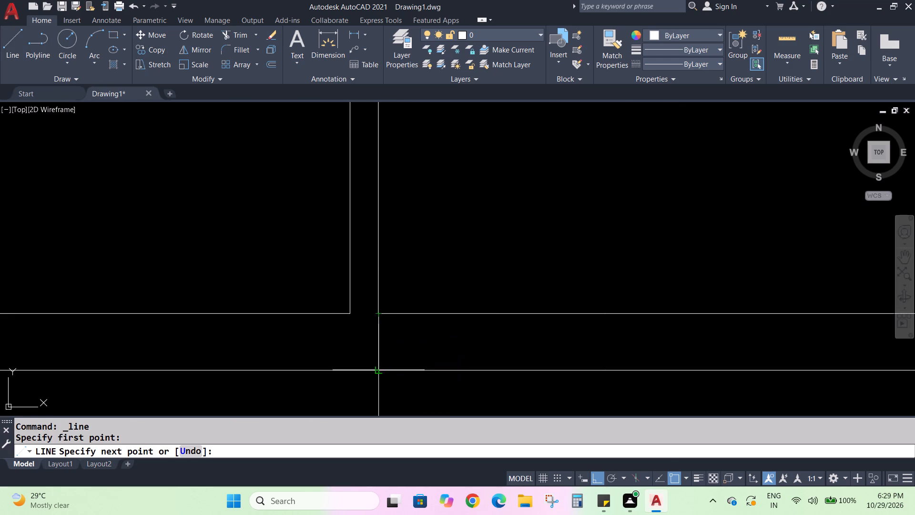
pyautogui.click(379, 369)
pyautogui.press('Escape')
pyautogui.press('Escape')
# Offset the new line across the bottom wall 4' to the right to mark the second window's other jamb.
pyautogui.moveTo(547, 340); pyautogui.dragTo(513, 319, button='middle')
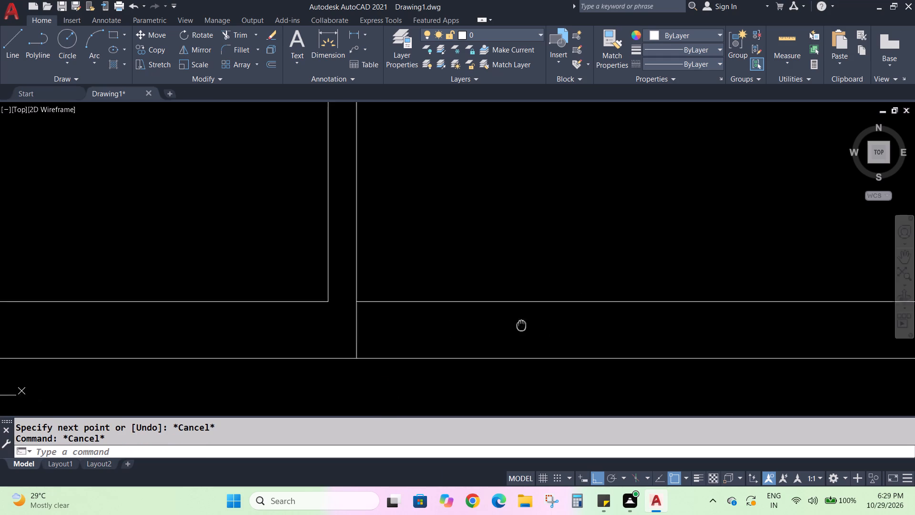
pyautogui.moveTo(513, 319); pyautogui.dragTo(435, 294, button='middle')
pyautogui.press('o')
pyautogui.press('Return')
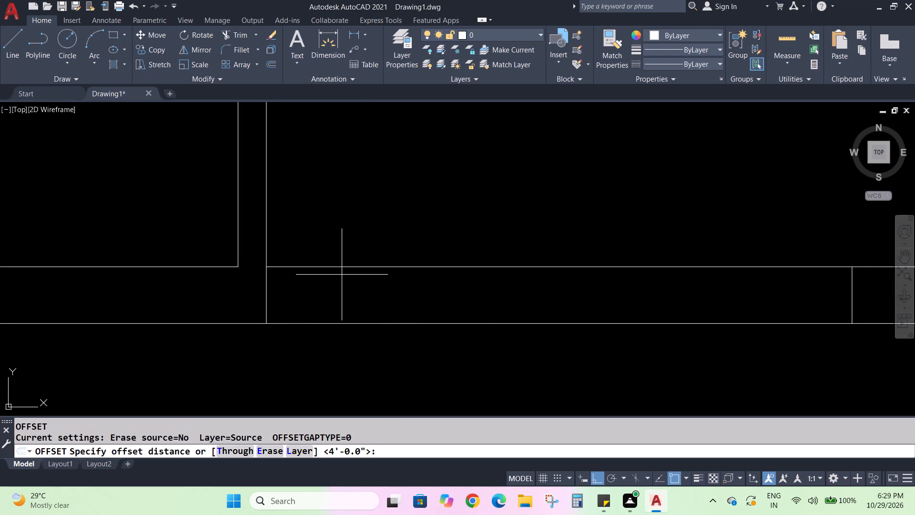
pyautogui.press('4')
pyautogui.press("'")
pyautogui.press('Return')
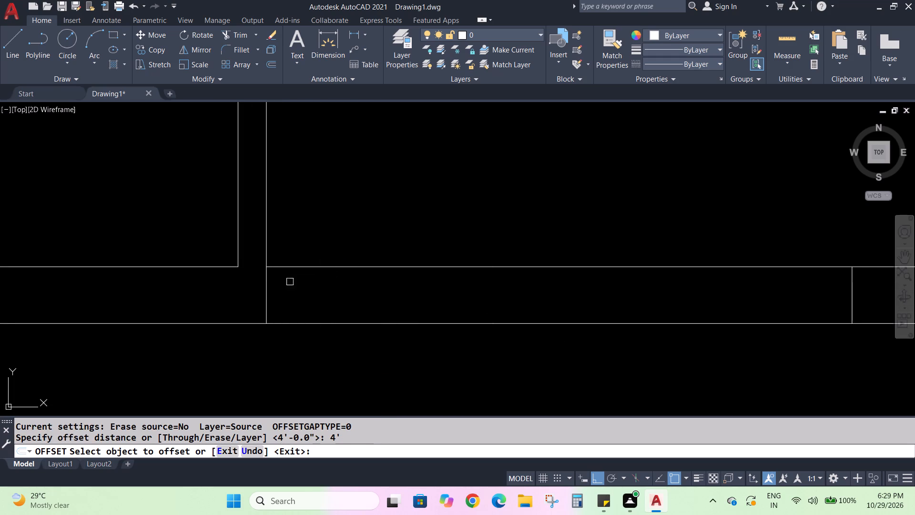
pyautogui.click(267, 287)
pyautogui.click(385, 293)
pyautogui.scroll(-2, 444, 301)
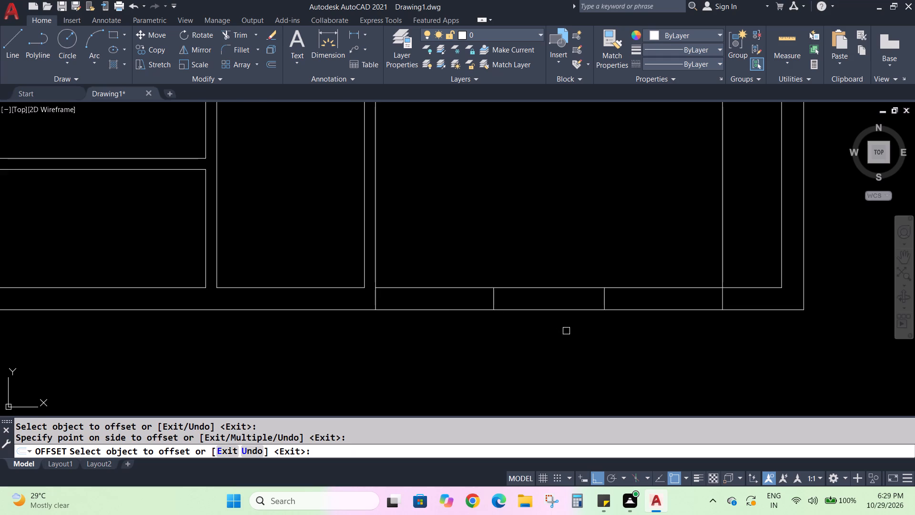
pyautogui.press('Escape')
pyautogui.press('Escape')
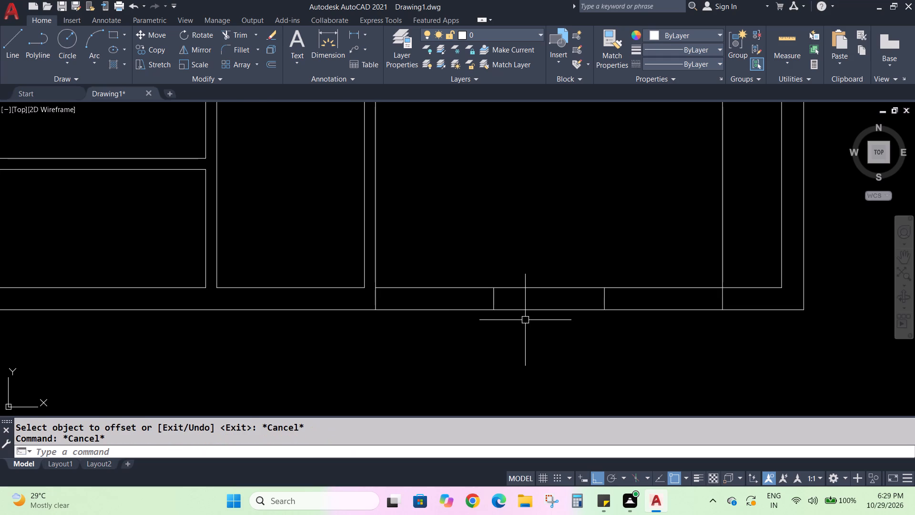
# Offset the bottom wall's inner face outward twice at 3" spacing to form the window glazing lines.
pyautogui.press('o')
pyautogui.press('Return')
pyautogui.write('3"')
pyautogui.press('Return')
pyautogui.click(510, 288)
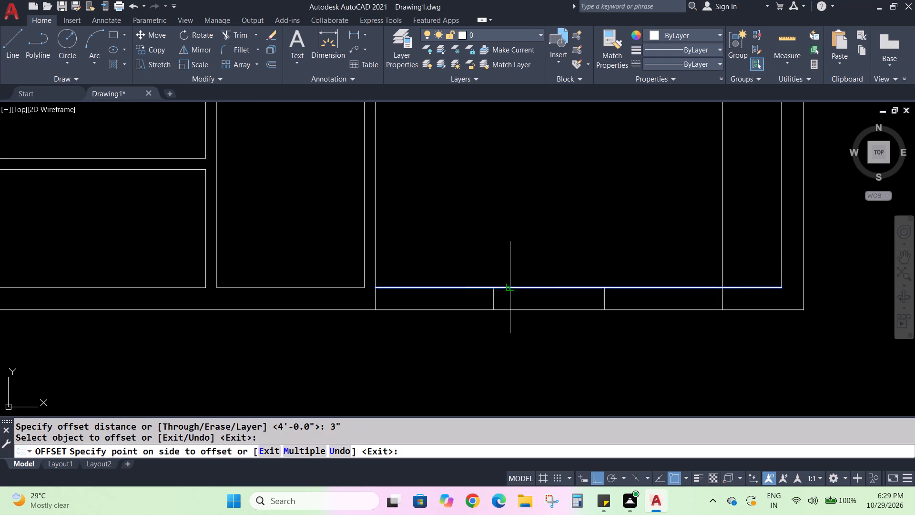
pyautogui.click(515, 300)
pyautogui.click(517, 295)
pyautogui.click(519, 303)
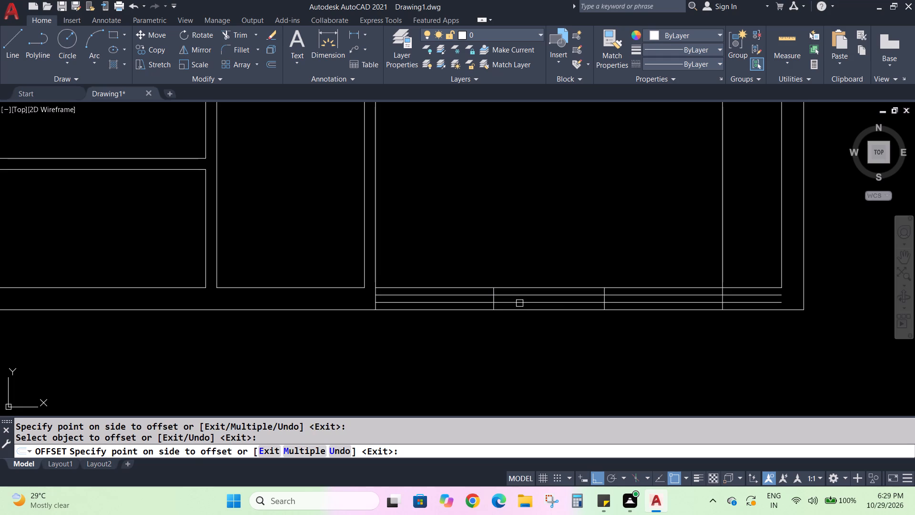
pyautogui.press('Escape')
pyautogui.press('Escape')
# Trim both glazing lines between the two windows and beyond the right window's outer jamb.
pyautogui.write('TR')
pyautogui.press('Return')
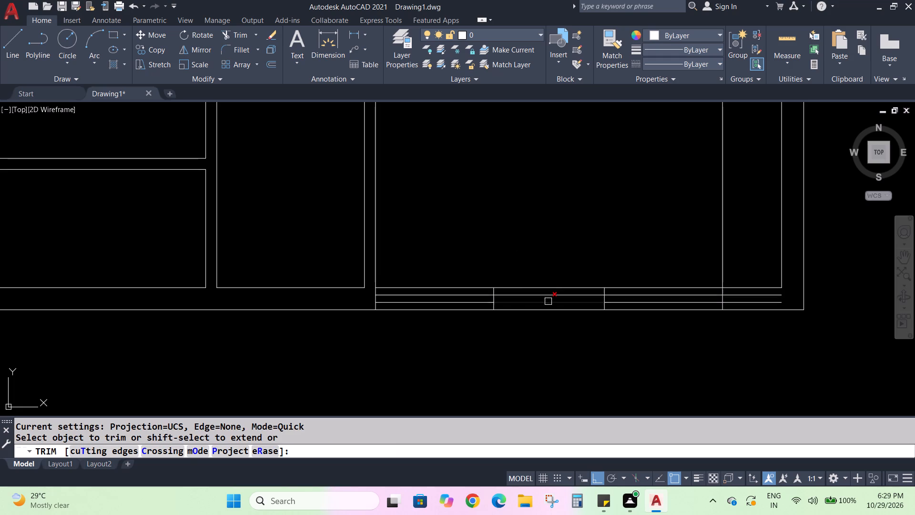
pyautogui.click(547, 297)
pyautogui.click(547, 302)
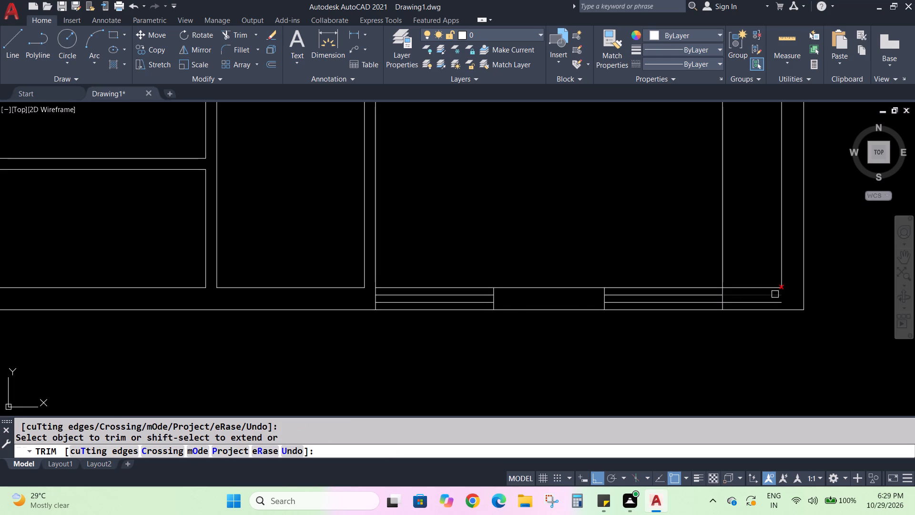
pyautogui.click(774, 295)
pyautogui.click(771, 301)
pyautogui.scroll(-1, 555, 387)
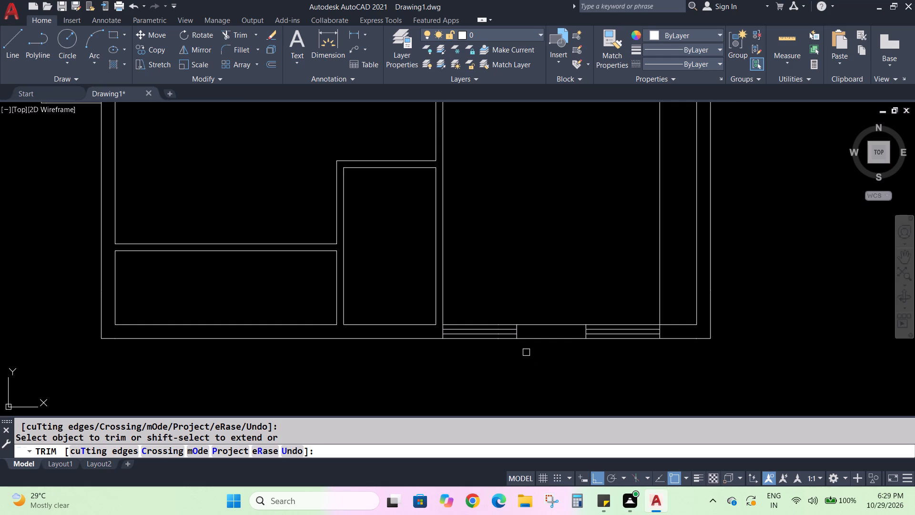
pyautogui.scroll(2, 526, 352)
pyautogui.press('Escape')
pyautogui.press('Escape')
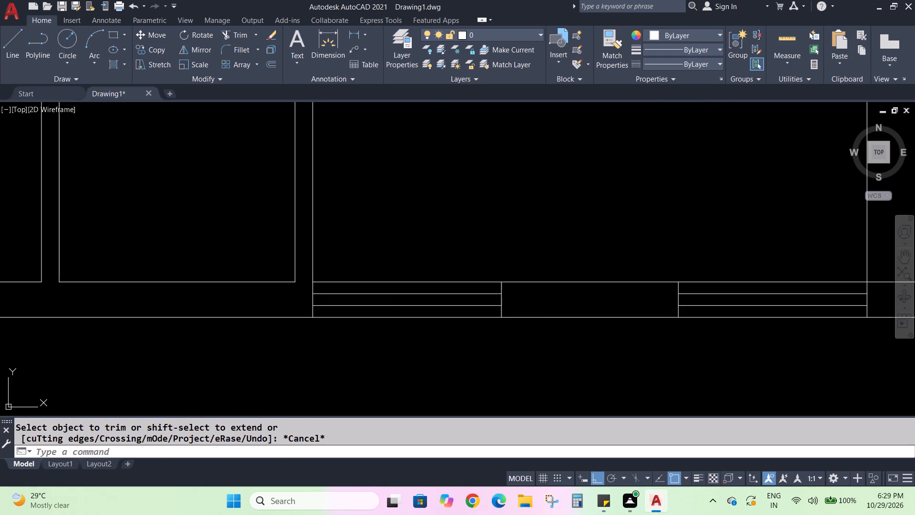
pyautogui.press('Escape')
pyautogui.press('Escape')
# Offset the left window's right jamb and the right window's left jamb 1' into their windows.
pyautogui.press('o')
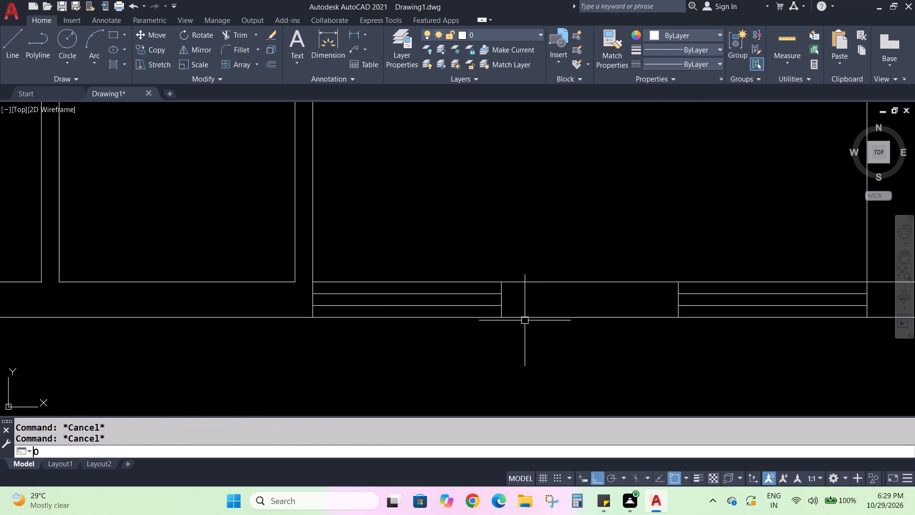
pyautogui.press('Return')
pyautogui.press('1')
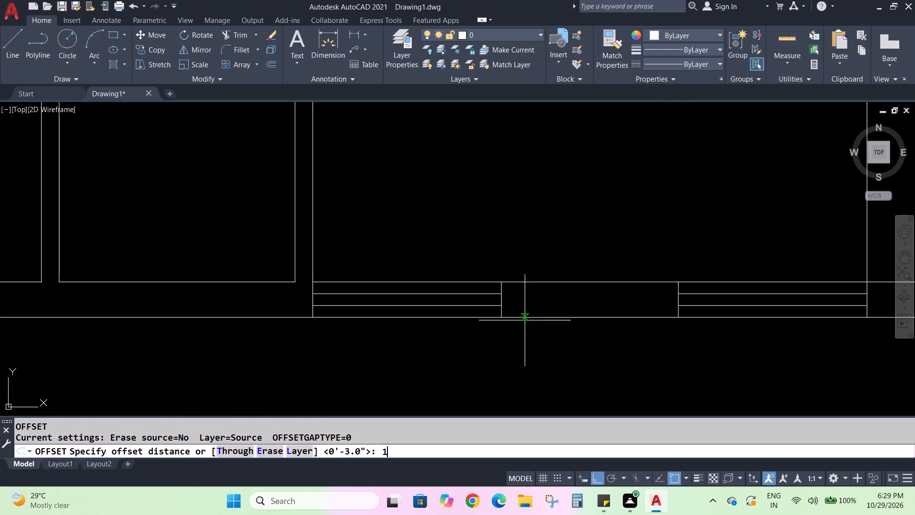
pyautogui.press("'")
pyautogui.press('Return')
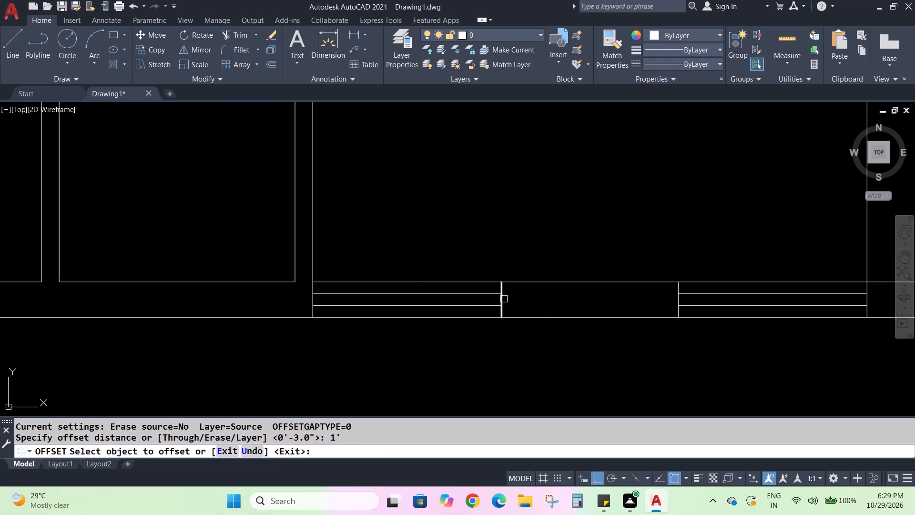
pyautogui.click(504, 299)
pyautogui.click(425, 302)
pyautogui.click(679, 298)
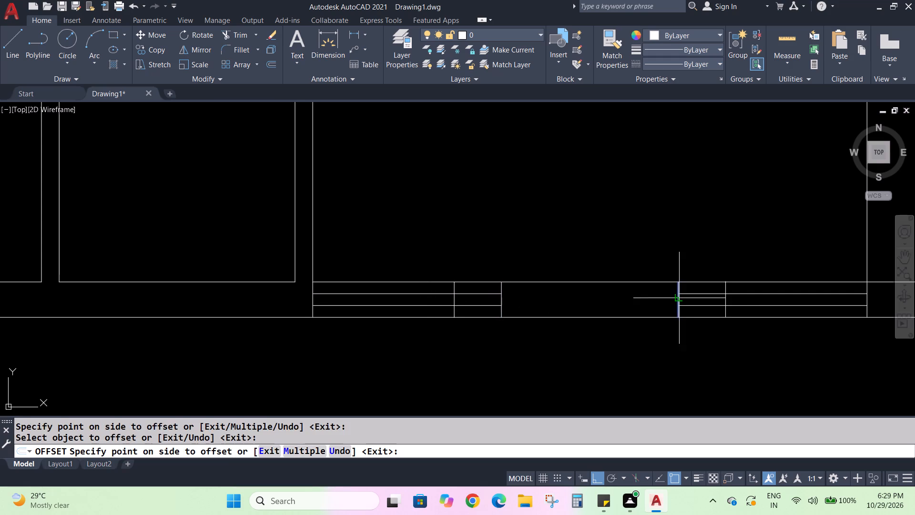
pyautogui.click(707, 299)
pyautogui.press('Escape')
pyautogui.press('Escape')
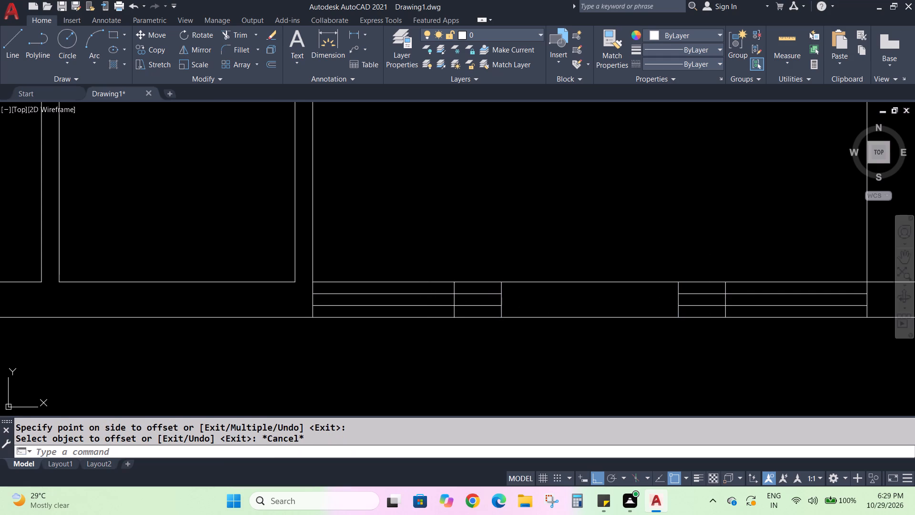
# Trim the glazing lines beyond the new 1' jambs and remove both original inner jamb lines.
pyautogui.write('TR')
pyautogui.press('Return')
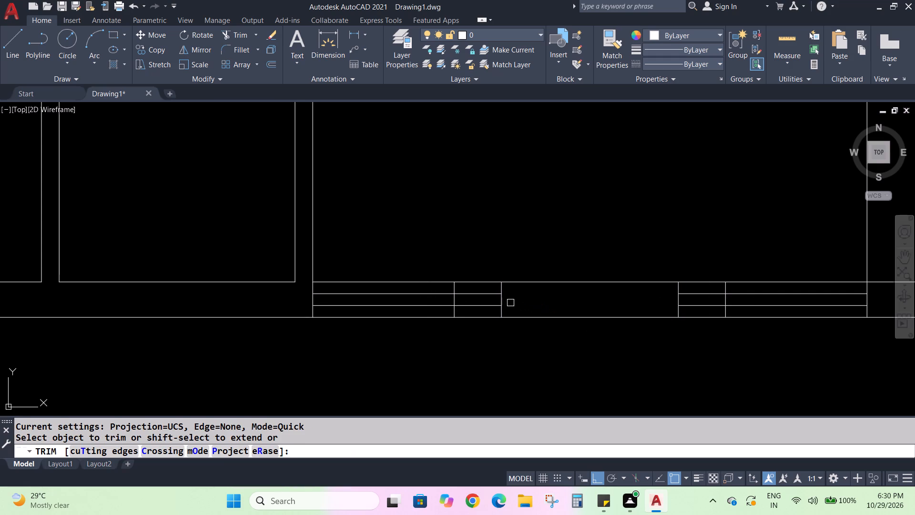
pyautogui.click(482, 291)
pyautogui.click(483, 304)
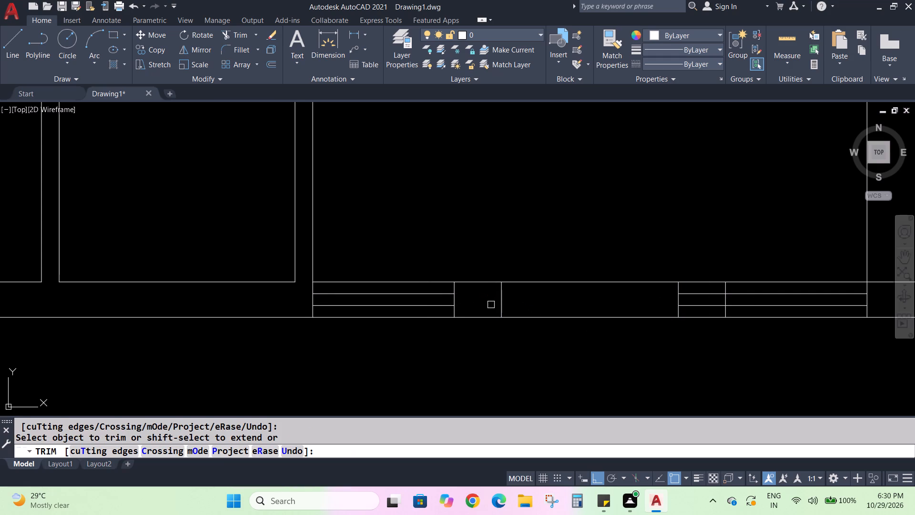
pyautogui.click(502, 301)
pyautogui.click(689, 295)
pyautogui.click(691, 306)
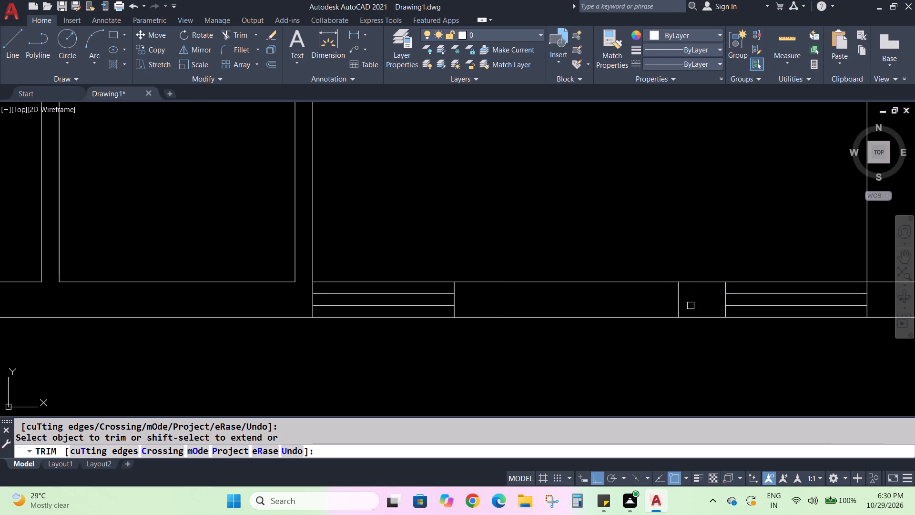
pyautogui.click(674, 304)
pyautogui.click(680, 303)
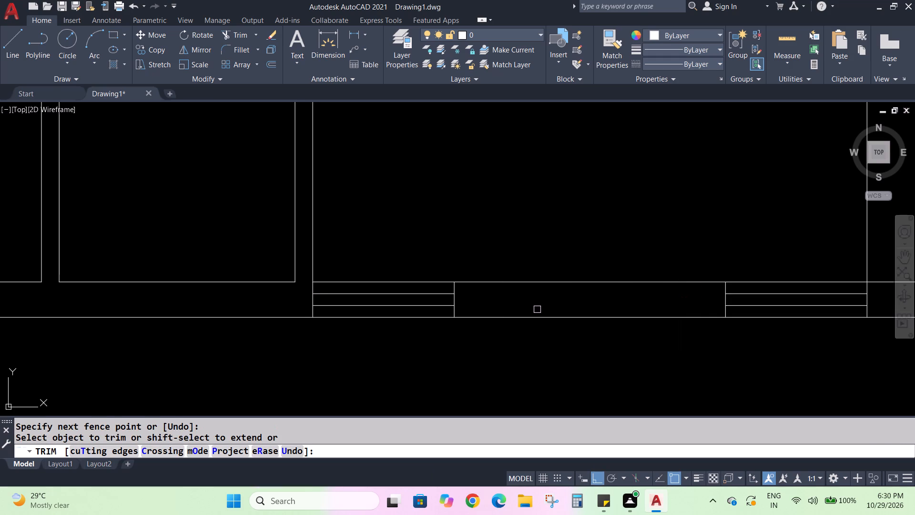
pyautogui.press('Escape')
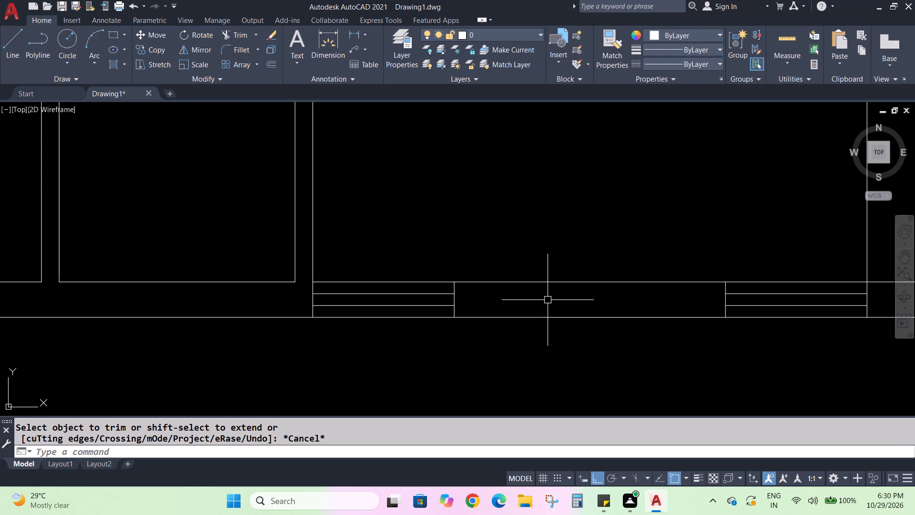
# Draw a line across the bottom wall from the small middle room's lower-left inner corner to the outer face.
pyautogui.scroll(-2, 548, 300)
pyautogui.moveTo(563, 270); pyautogui.dragTo(693, 309, button='middle')
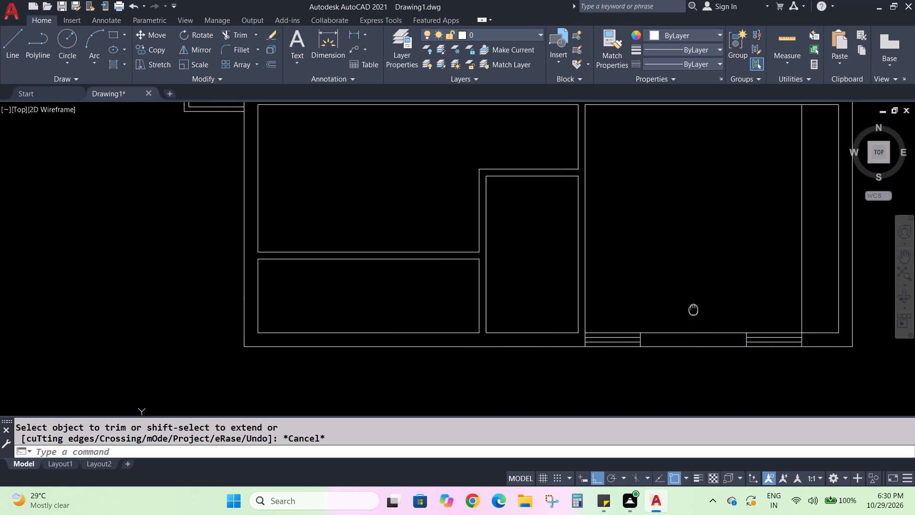
pyautogui.moveTo(693, 309); pyautogui.dragTo(701, 306, button='middle')
pyautogui.scroll(2, 511, 310)
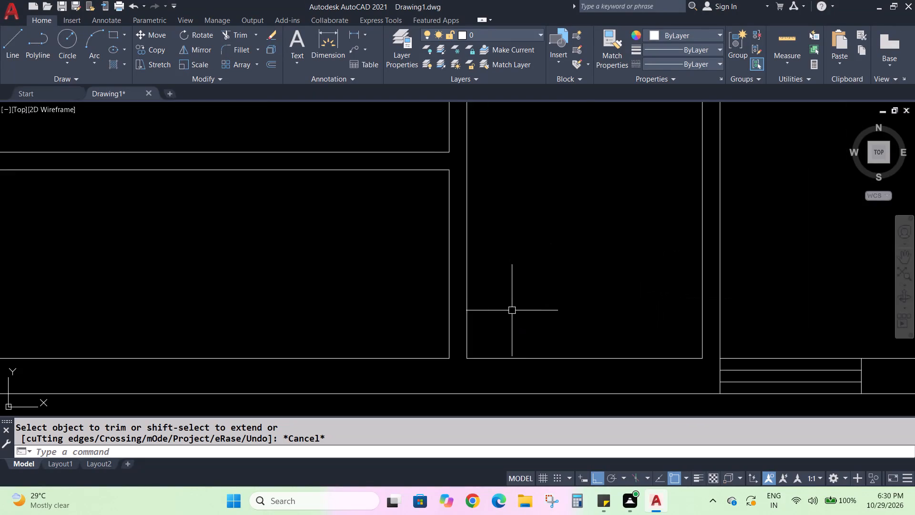
pyautogui.moveTo(526, 336); pyautogui.dragTo(528, 233, button='middle')
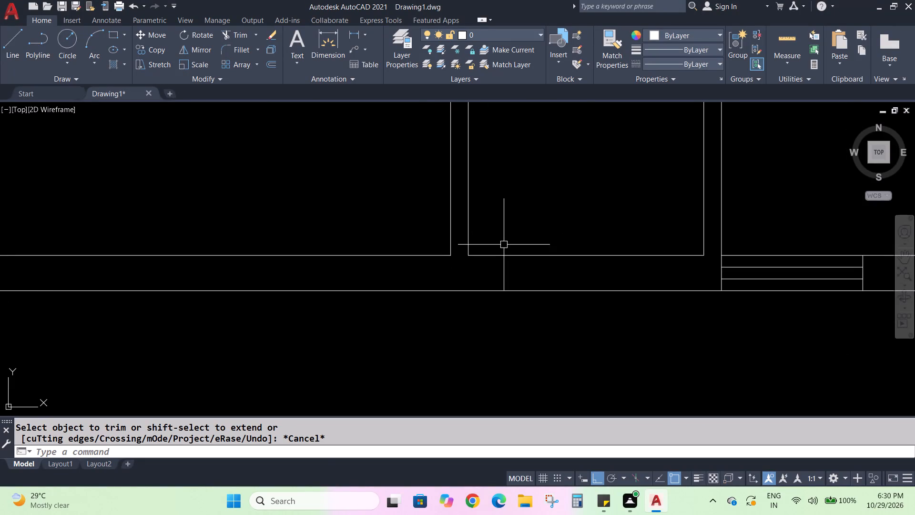
pyautogui.scroll(1, 504, 248)
pyautogui.moveTo(504, 248); pyautogui.dragTo(437, 221, button='middle')
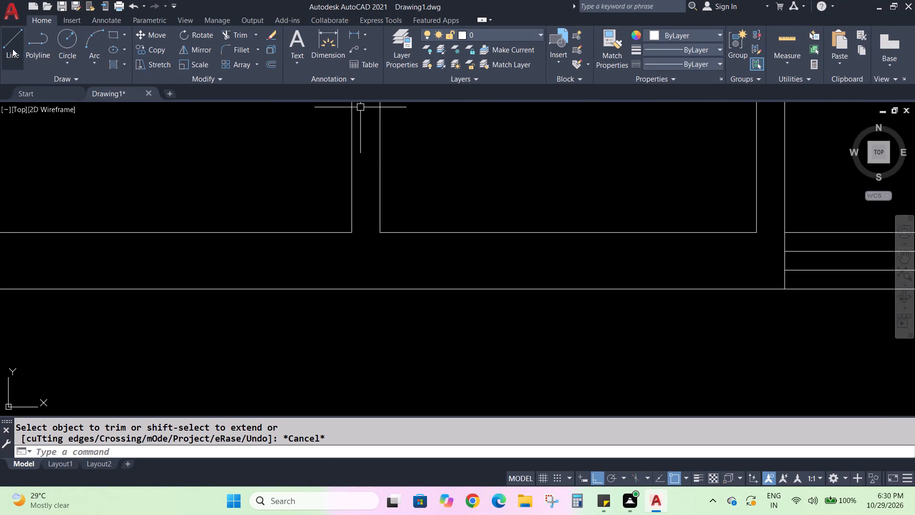
pyautogui.click(12, 49)
pyautogui.click(378, 233)
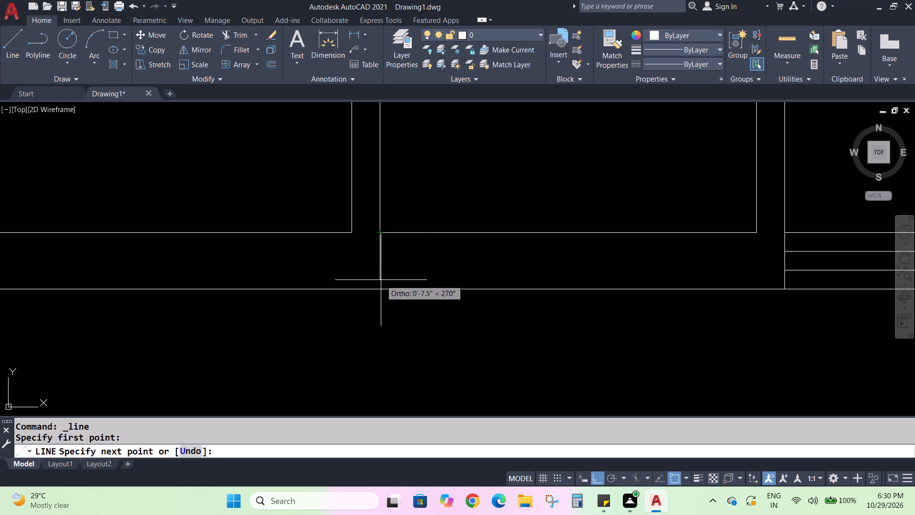
pyautogui.click(381, 291)
pyautogui.press('Escape')
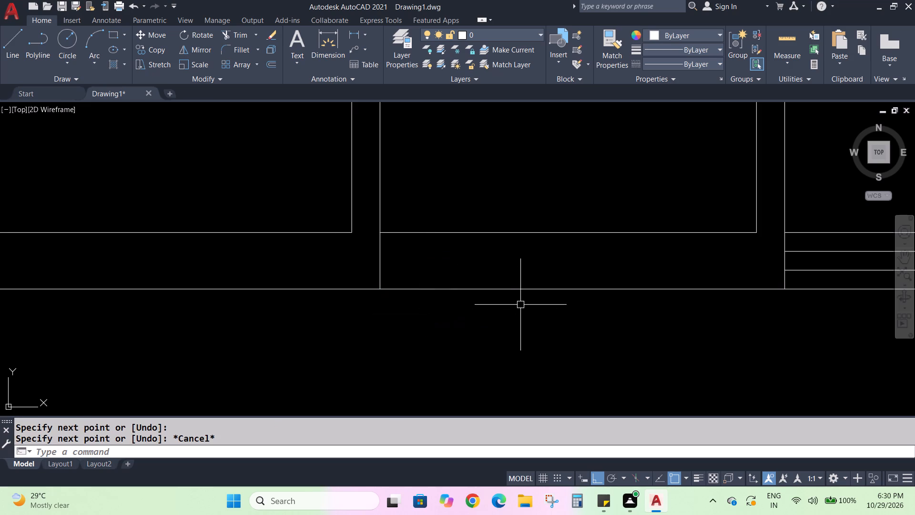
# Offset the jamb line at the small middle room's lower-left corner 2' to the right across the bottom wall.
pyautogui.press('o')
pyautogui.press('Return')
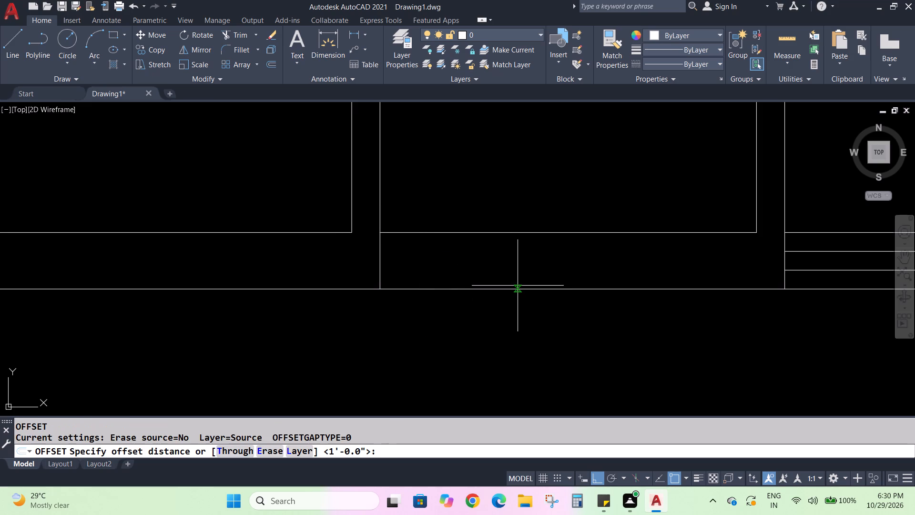
pyautogui.press('2')
pyautogui.press("'")
pyautogui.press('Return')
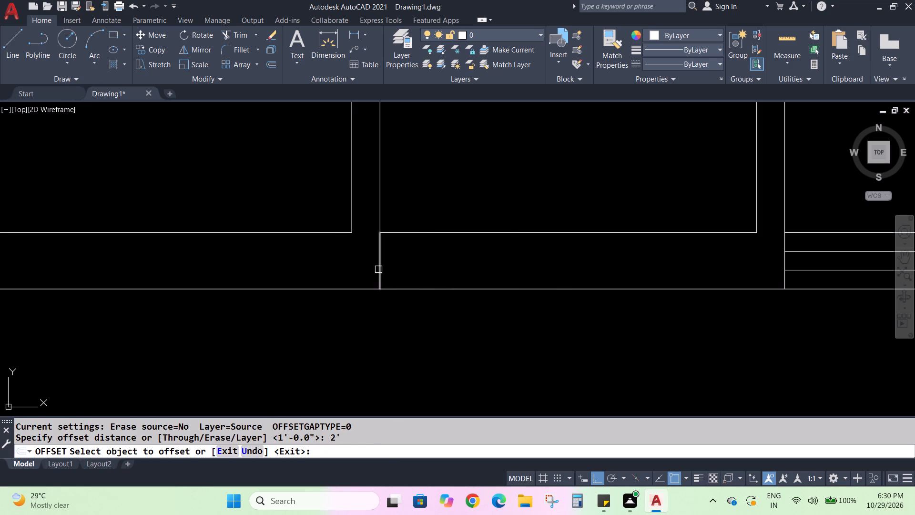
pyautogui.click(378, 269)
pyautogui.click(511, 265)
pyautogui.press('Escape')
pyautogui.press('Escape')
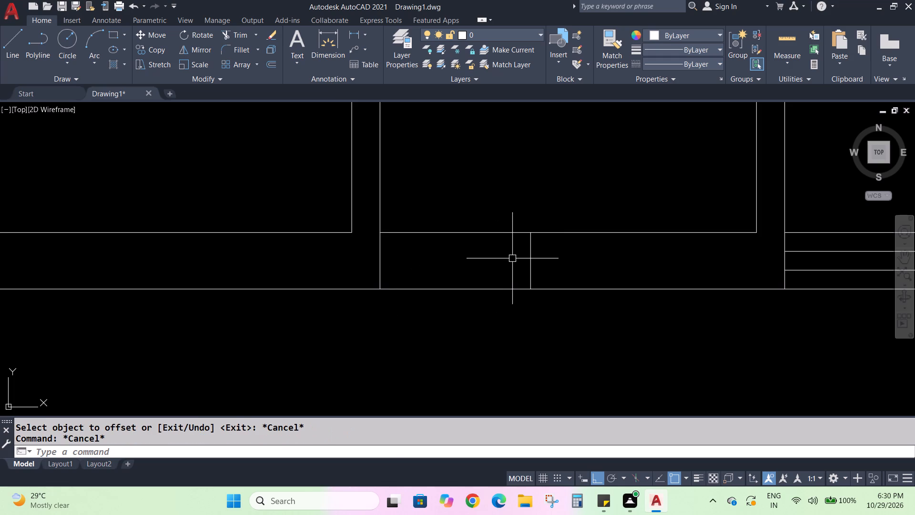
# Offset the small middle room's bottom inner wall line downward twice at 3" spacing for the window glazing lines.
pyautogui.press('o')
pyautogui.press('Return')
pyautogui.write('23')
pyautogui.press('BackSpace')
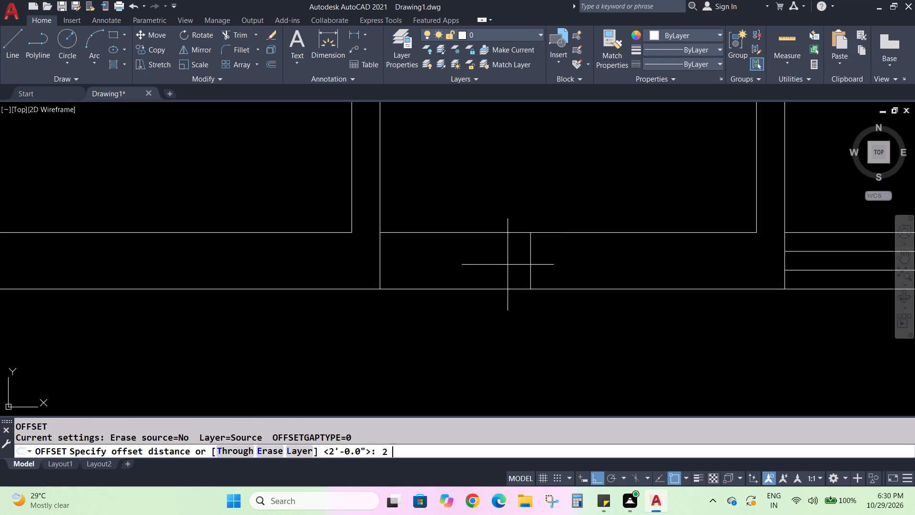
pyautogui.press('BackSpace')
pyautogui.press('3')
pyautogui.hotkey('shift', '"')
pyautogui.press('Return')
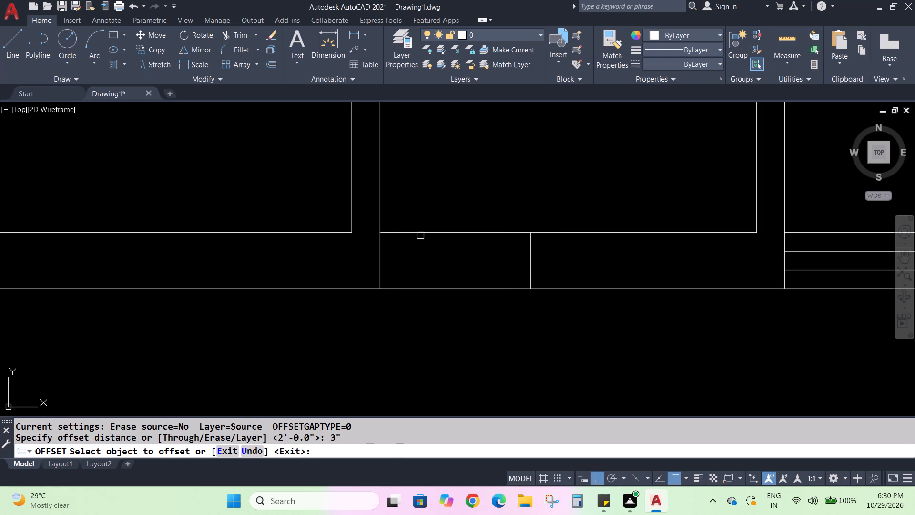
pyautogui.click(420, 235)
pyautogui.click(425, 252)
pyautogui.click(428, 254)
pyautogui.click(429, 272)
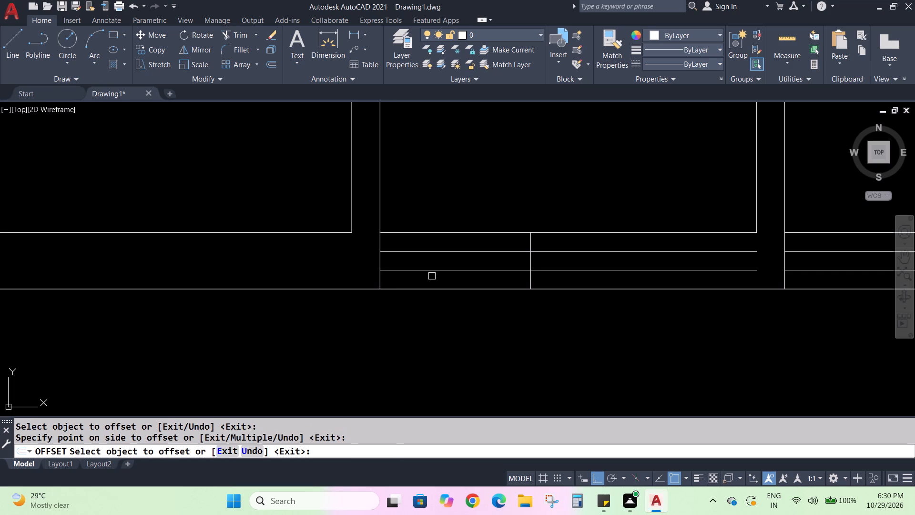
pyautogui.press('Escape')
pyautogui.press('Escape')
# Trim both glazing lines beyond the right jamb of the small middle room's window.
pyautogui.write('TR')
pyautogui.press('Return')
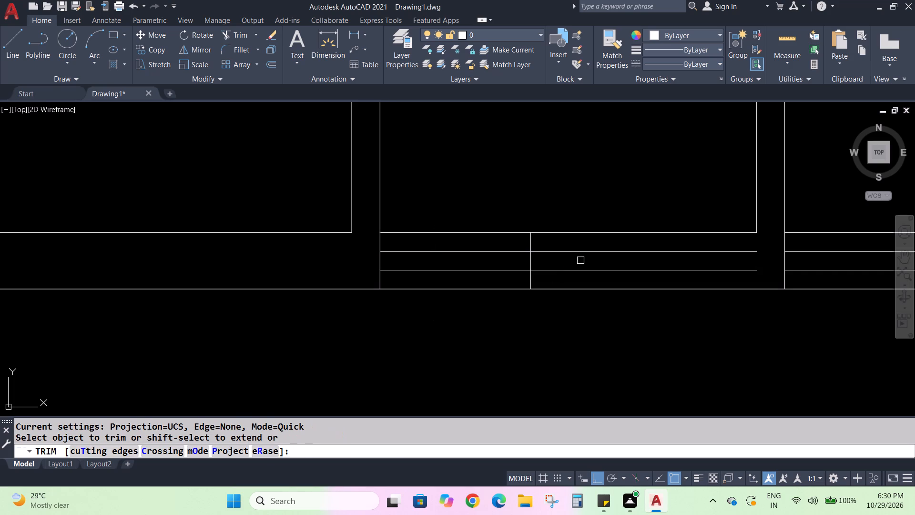
pyautogui.click(580, 253)
pyautogui.click(579, 268)
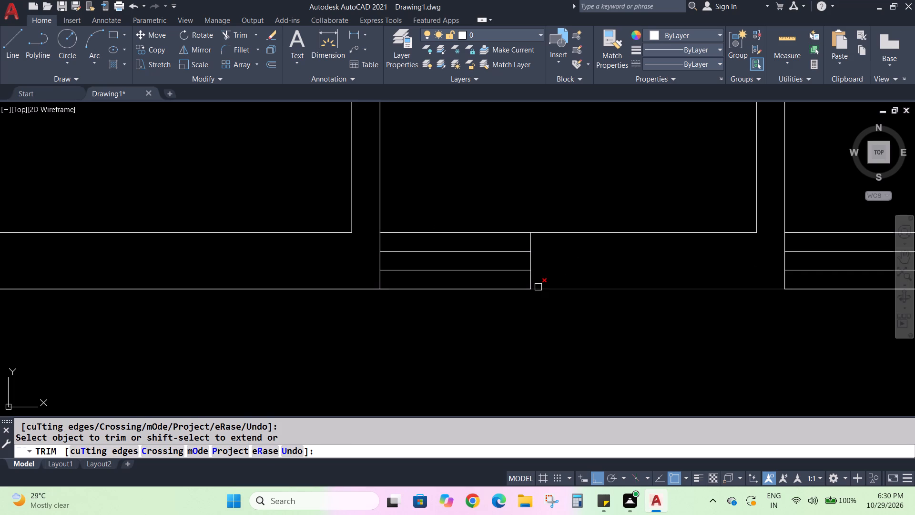
pyautogui.press('Escape')
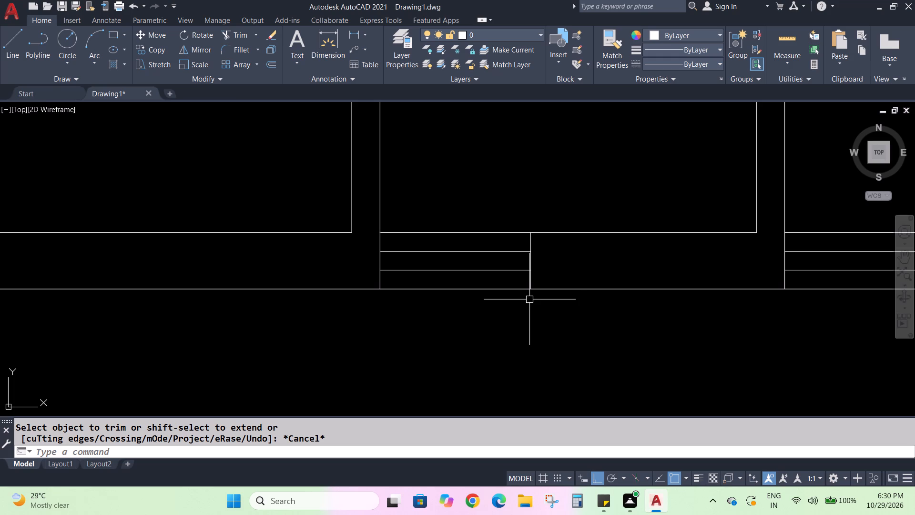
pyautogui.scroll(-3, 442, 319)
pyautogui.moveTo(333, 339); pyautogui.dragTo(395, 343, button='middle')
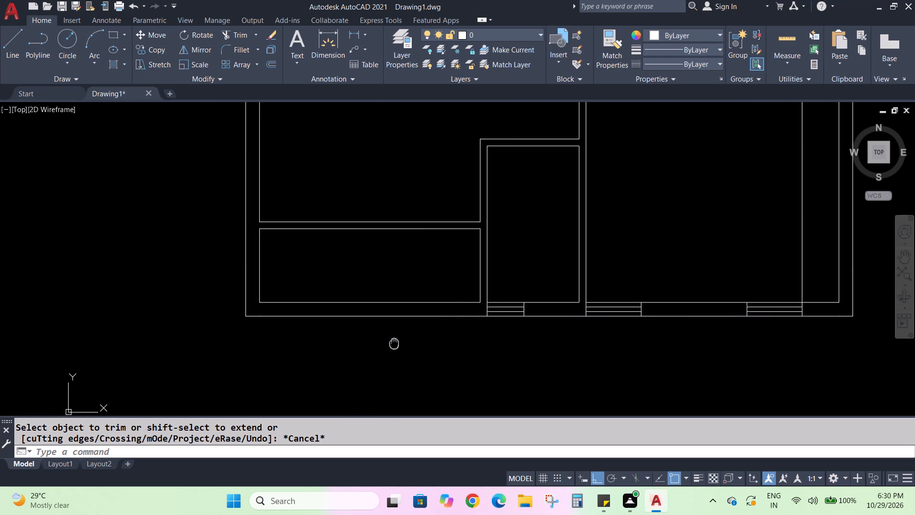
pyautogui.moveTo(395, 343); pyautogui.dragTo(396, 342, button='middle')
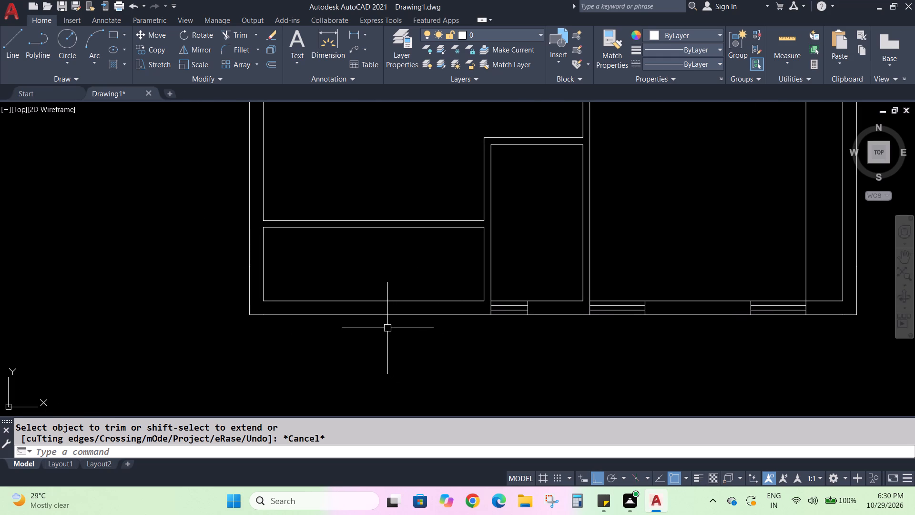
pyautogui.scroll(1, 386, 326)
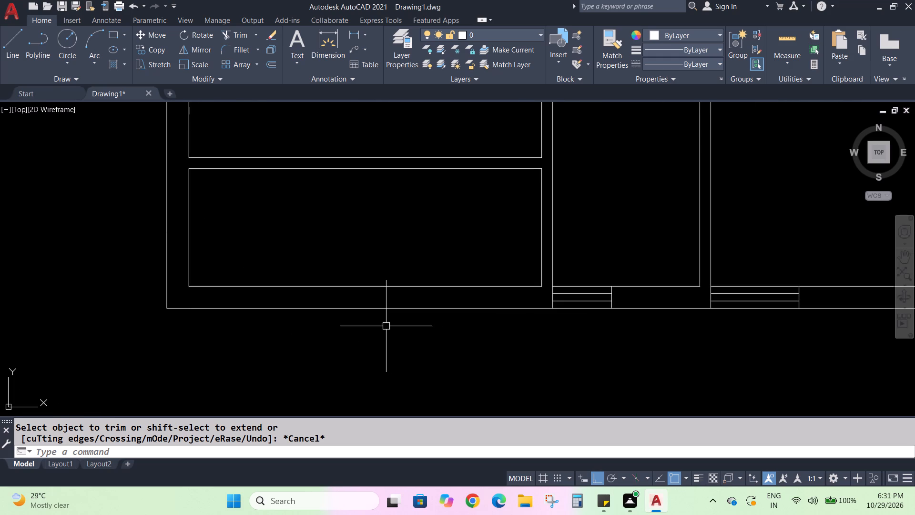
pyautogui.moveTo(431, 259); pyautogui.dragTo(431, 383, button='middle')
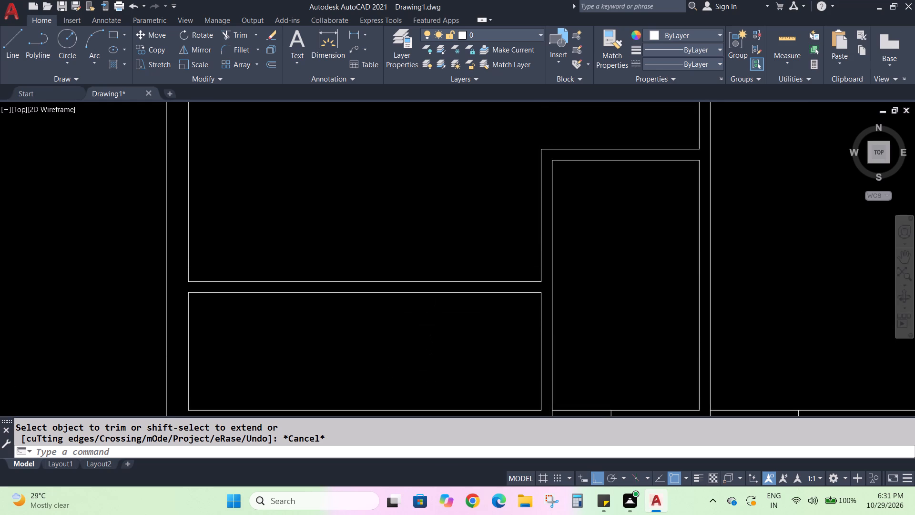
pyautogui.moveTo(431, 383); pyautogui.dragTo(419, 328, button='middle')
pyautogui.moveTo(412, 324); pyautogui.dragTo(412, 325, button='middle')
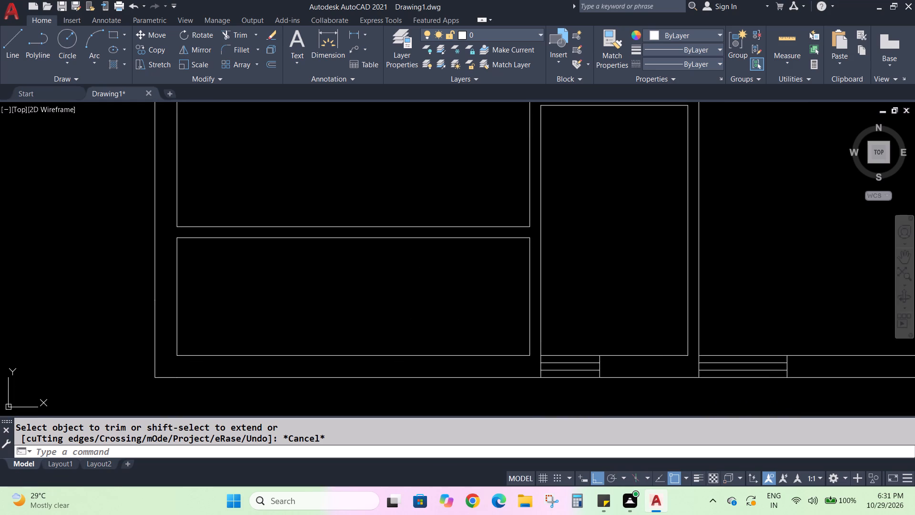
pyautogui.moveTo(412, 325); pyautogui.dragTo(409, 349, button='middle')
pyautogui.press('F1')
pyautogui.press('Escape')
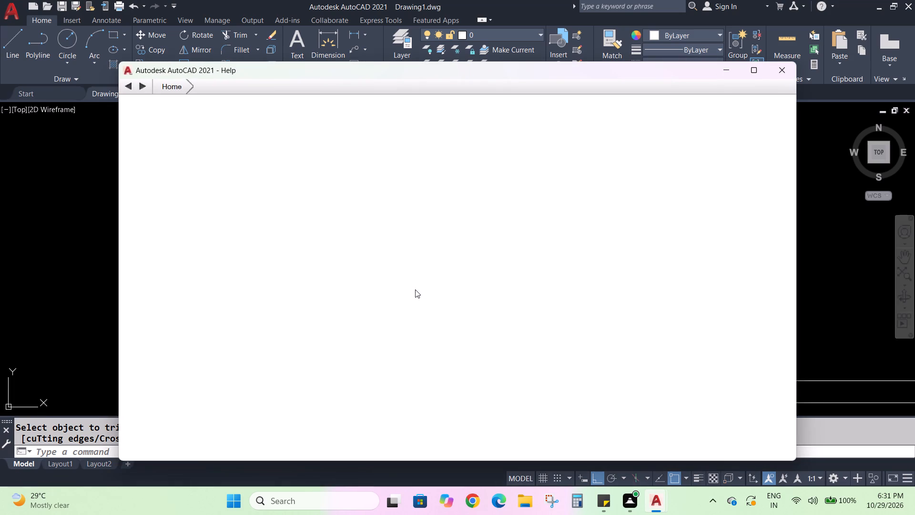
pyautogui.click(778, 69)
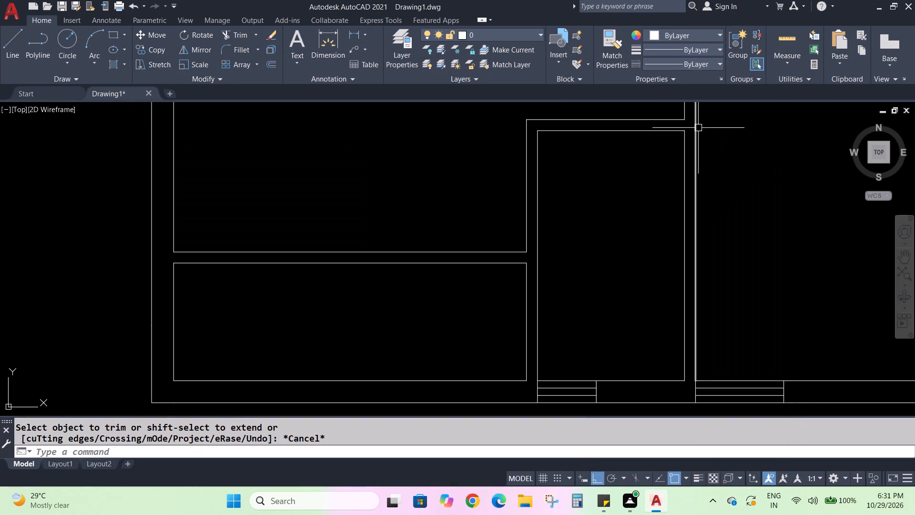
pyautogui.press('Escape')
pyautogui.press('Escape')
# Offset the short right inner wall line of the L-shaped room above the bottom-left room 2' to the left.
pyautogui.press('o')
pyautogui.press('Return')
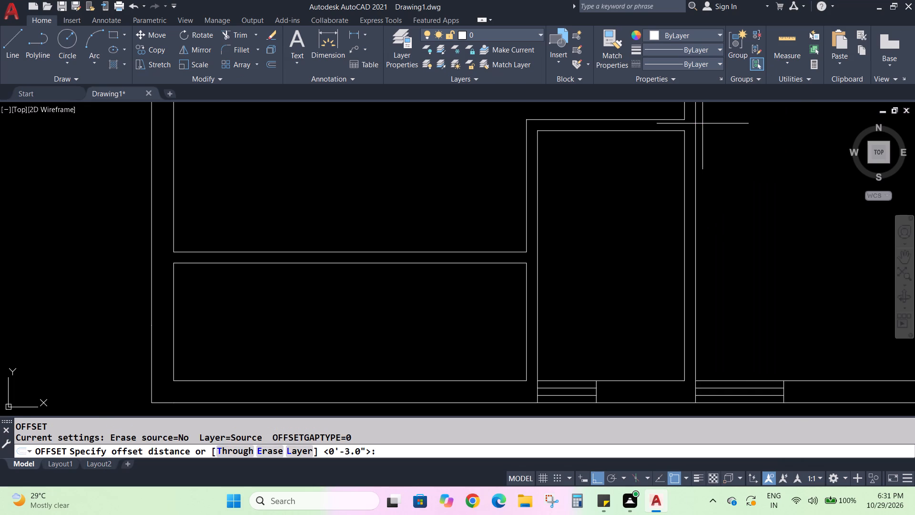
pyautogui.scroll(-2, 558, 235)
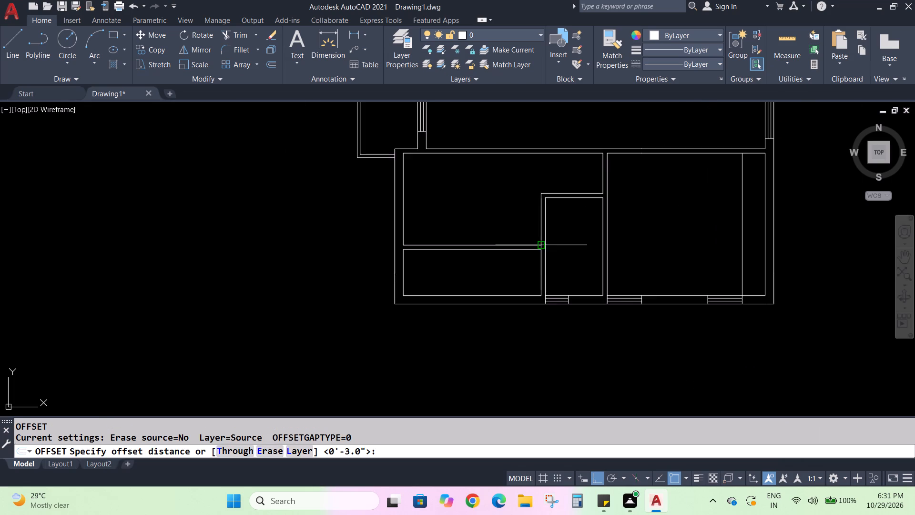
pyautogui.scroll(2, 543, 241)
pyautogui.press('2')
pyautogui.press("'")
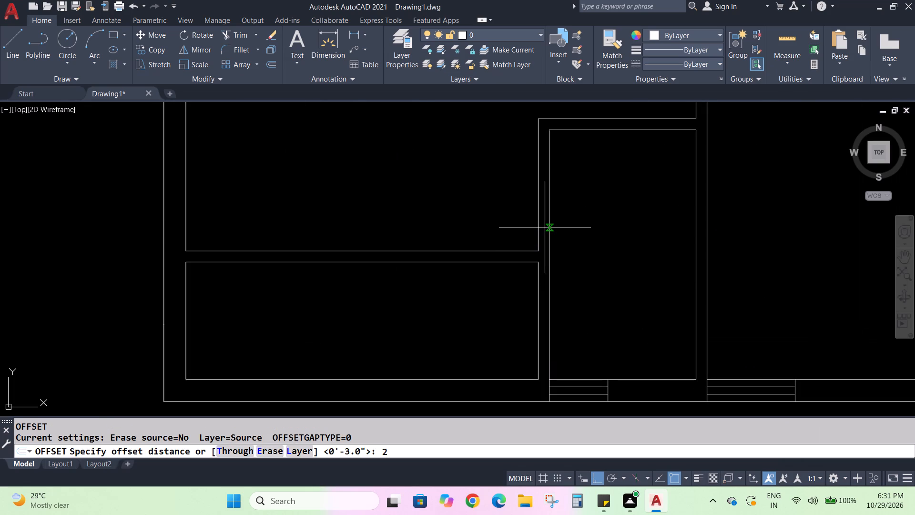
pyautogui.press('Return')
pyautogui.click(538, 198)
pyautogui.click(500, 213)
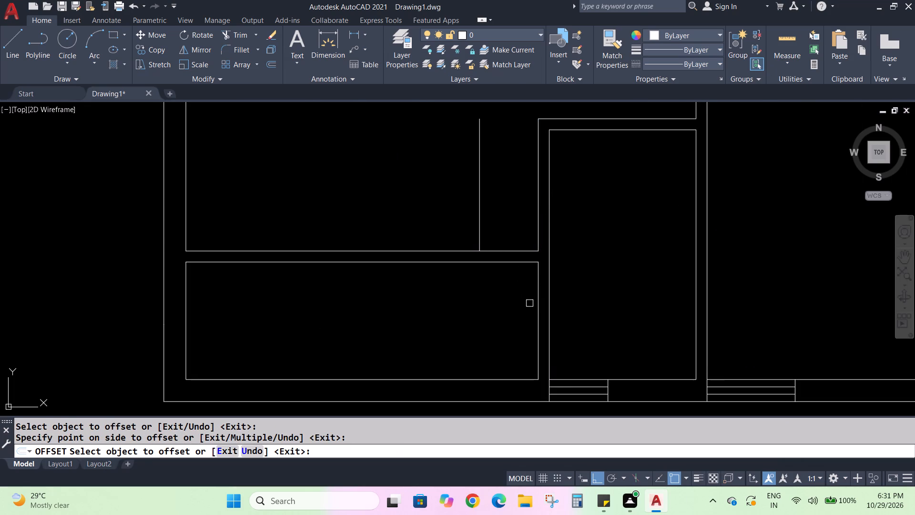
# Offset the bottom-left room's right and left inner wall lines 2' into the room.
pyautogui.click(536, 315)
pyautogui.click(478, 319)
pyautogui.click(191, 333)
pyautogui.click(188, 334)
pyautogui.click(215, 336)
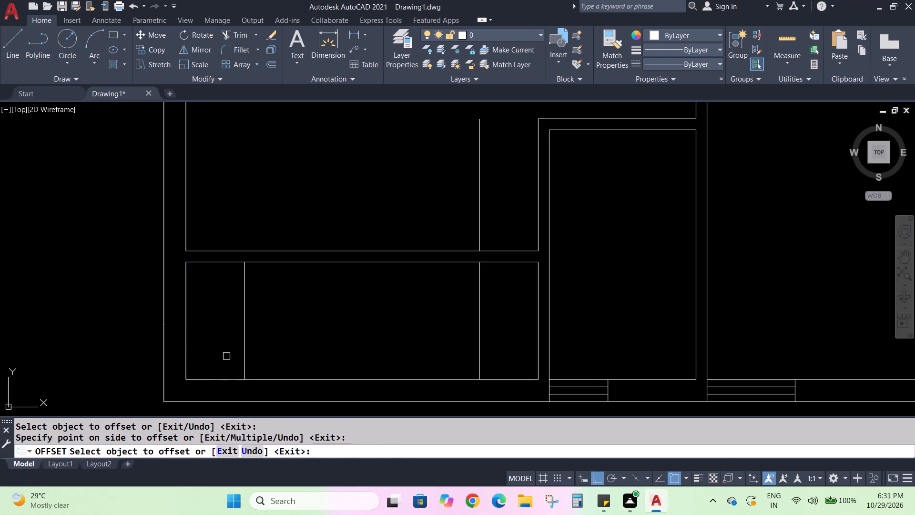
pyautogui.press('Escape')
pyautogui.press('Escape')
# Extend the bottom-left room's left offset line to the outer face and trim its part inside the room, leaving a jamb.
pyautogui.write('EX')
pyautogui.press('Return')
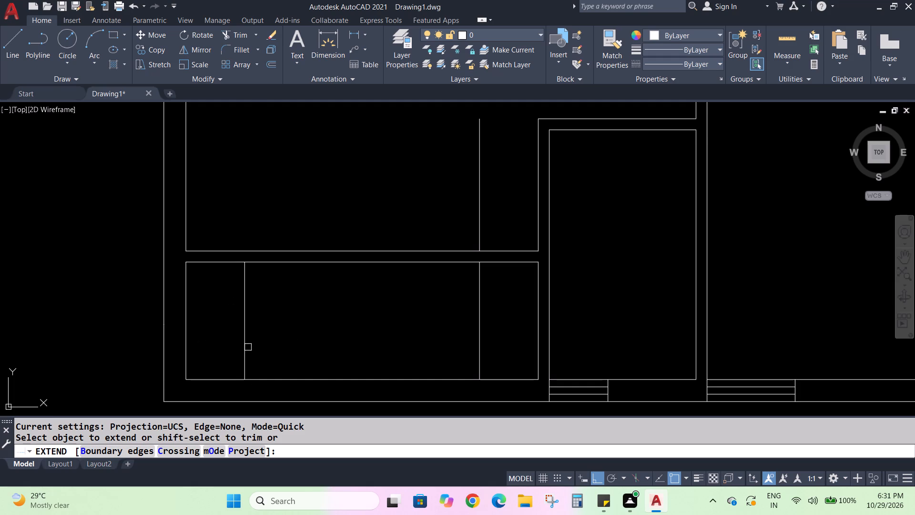
pyautogui.click(245, 350)
pyautogui.press('Escape')
pyautogui.write('TR')
pyautogui.press('Return')
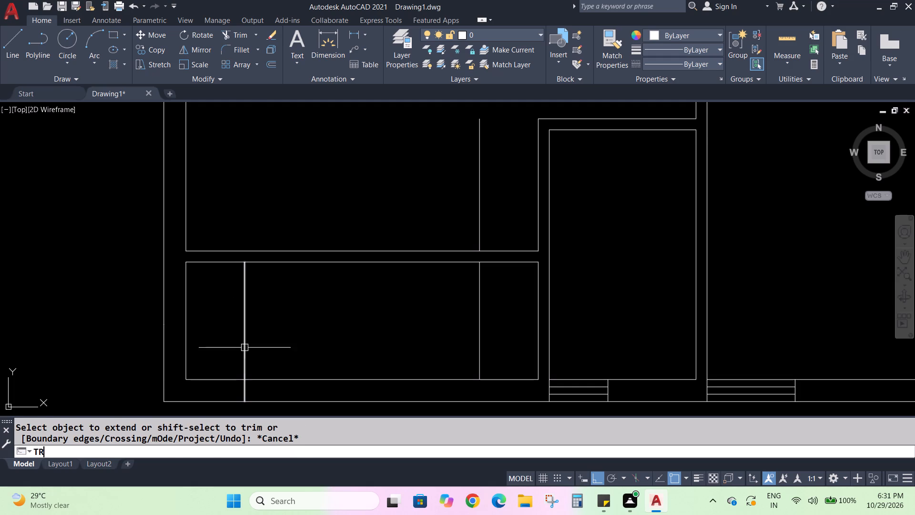
pyautogui.click(245, 347)
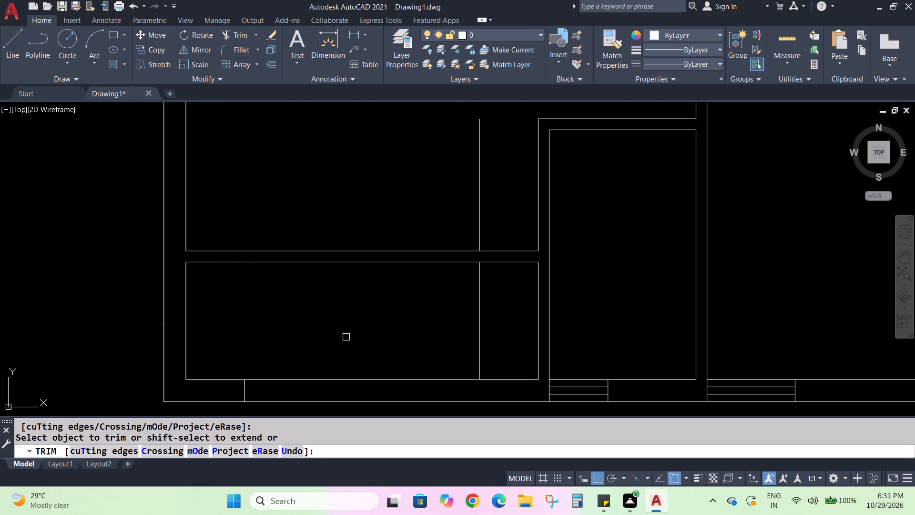
pyautogui.press('Escape')
pyautogui.press('Escape')
# Extend the bottom-left room's right offset line down to the bottom wall's outer face.
pyautogui.write('EX')
pyautogui.press('Return')
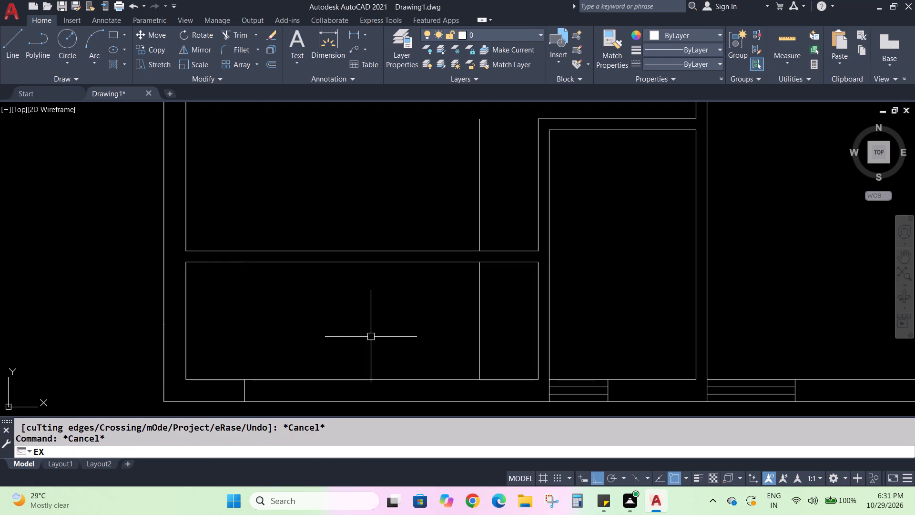
pyautogui.click(478, 350)
pyautogui.press('Escape')
pyautogui.press('Escape')
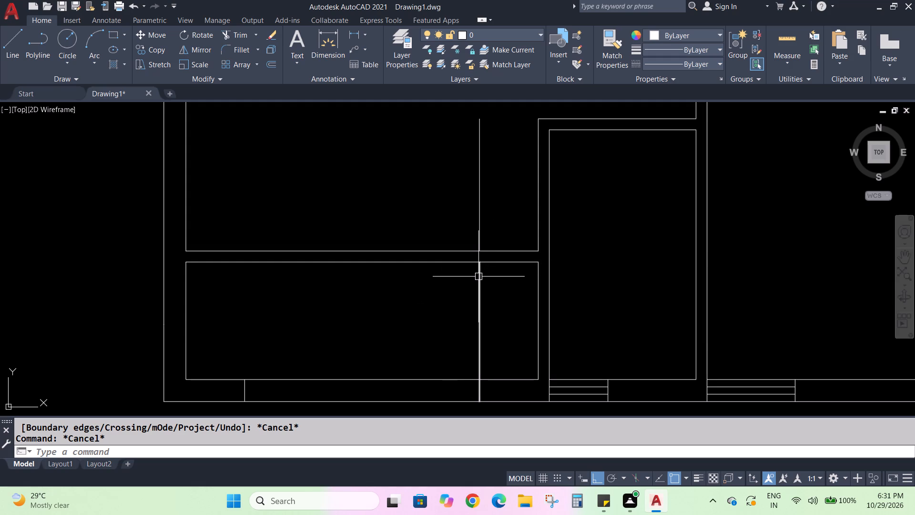
pyautogui.press('Escape')
pyautogui.press('Escape')
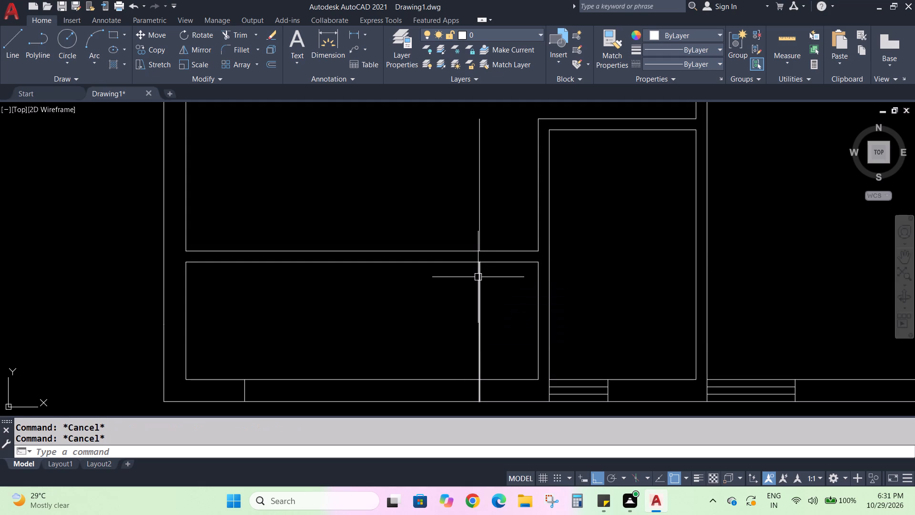
# Extend the same right offset line up across the partition to the L-shaped room above.
pyautogui.write('EX')
pyautogui.press('Return')
pyautogui.click(478, 277)
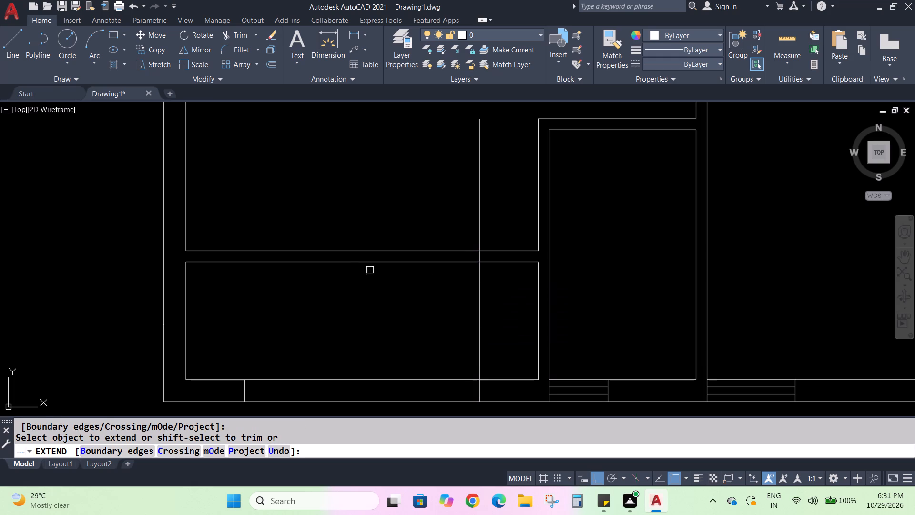
pyautogui.press('Escape')
pyautogui.press('Escape')
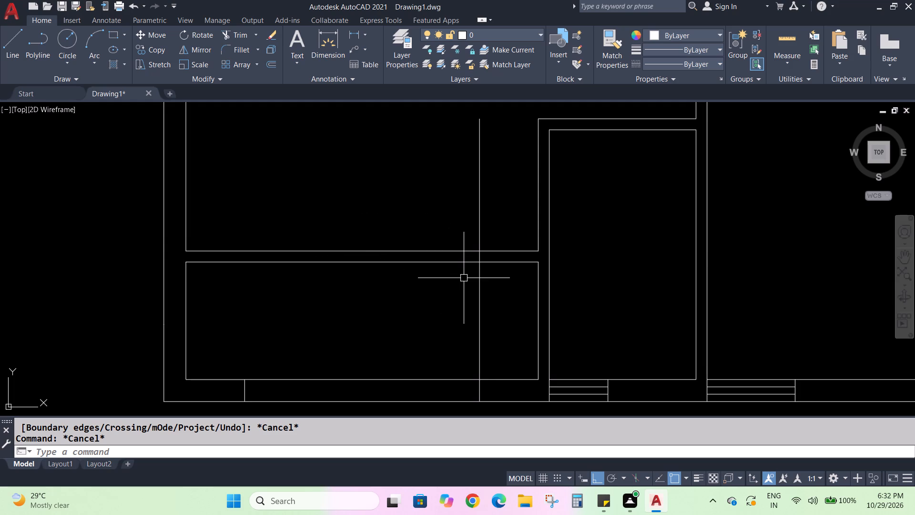
pyautogui.press('Escape')
pyautogui.press('Escape')
pyautogui.press('Escape')
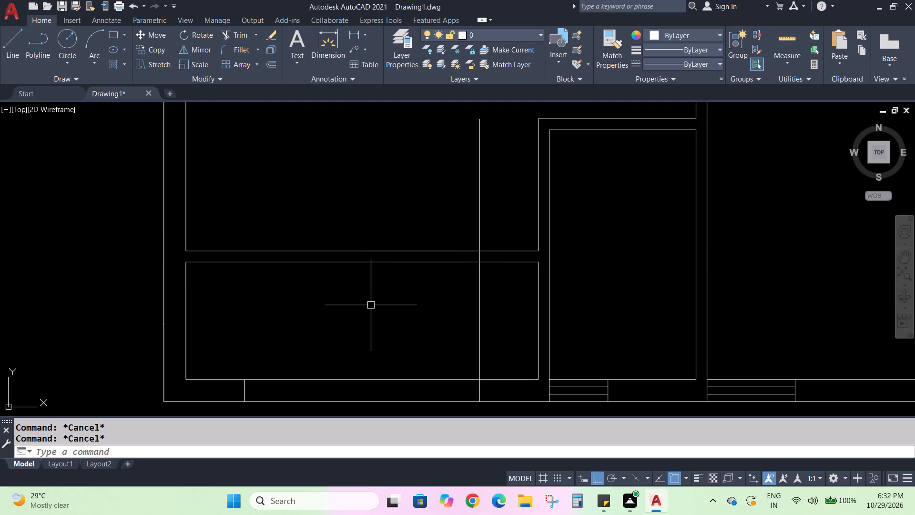
# Offset the bottom-left room's bottom inner wall line downward twice at 3" spacing for glazing lines.
pyautogui.press('o')
pyautogui.press('Return')
pyautogui.write('3"')
pyautogui.press('Return')
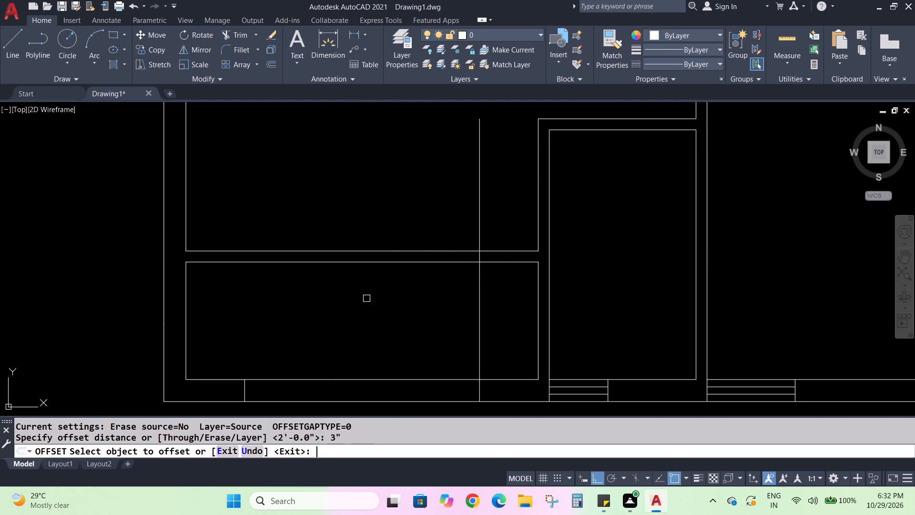
pyautogui.click(330, 382)
pyautogui.click(335, 390)
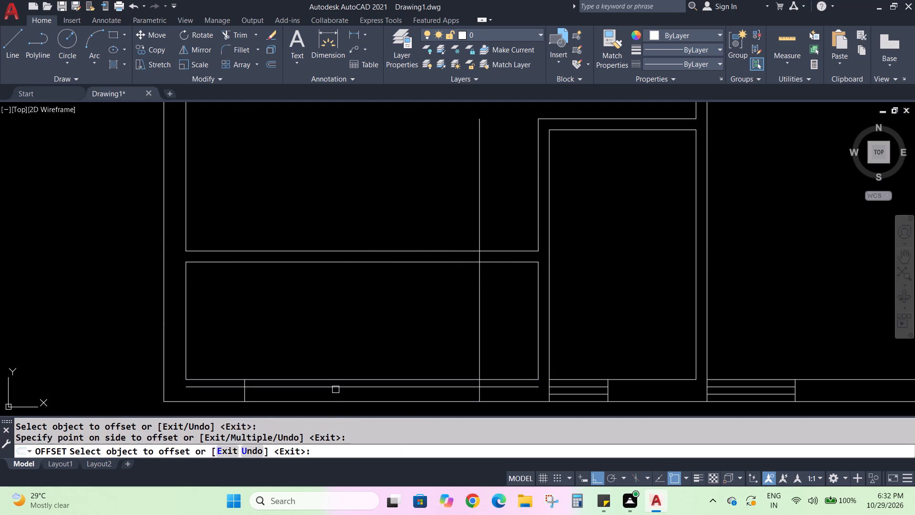
pyautogui.click(334, 387)
pyautogui.click(338, 399)
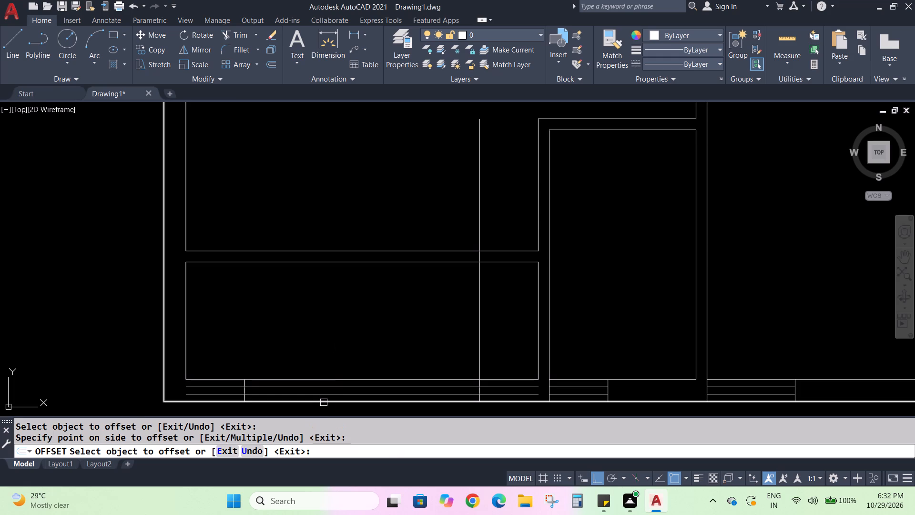
# Trim the ends of the two glazing lines beyond both jambs of the bottom-left room's window.
pyautogui.press('`')
pyautogui.press('Escape')
pyautogui.press('Escape')
pyautogui.press('Escape')
pyautogui.write('TR')
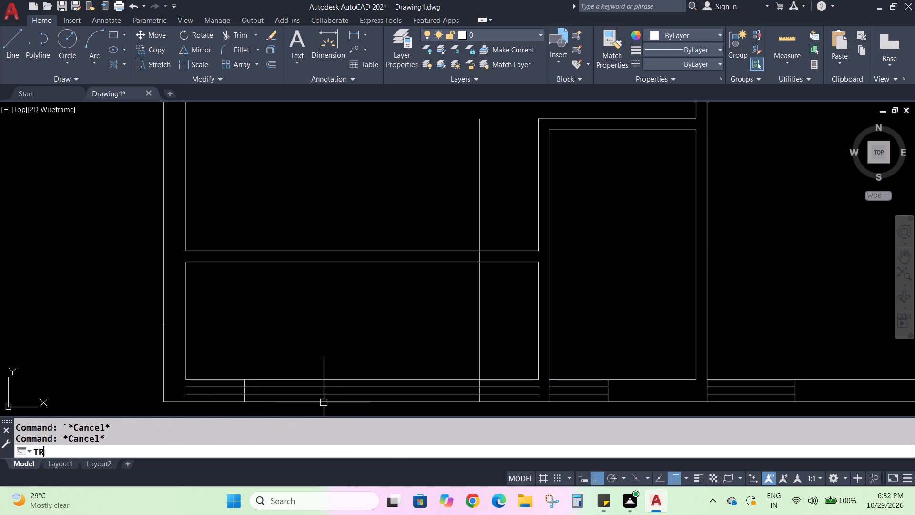
pyautogui.press('Return')
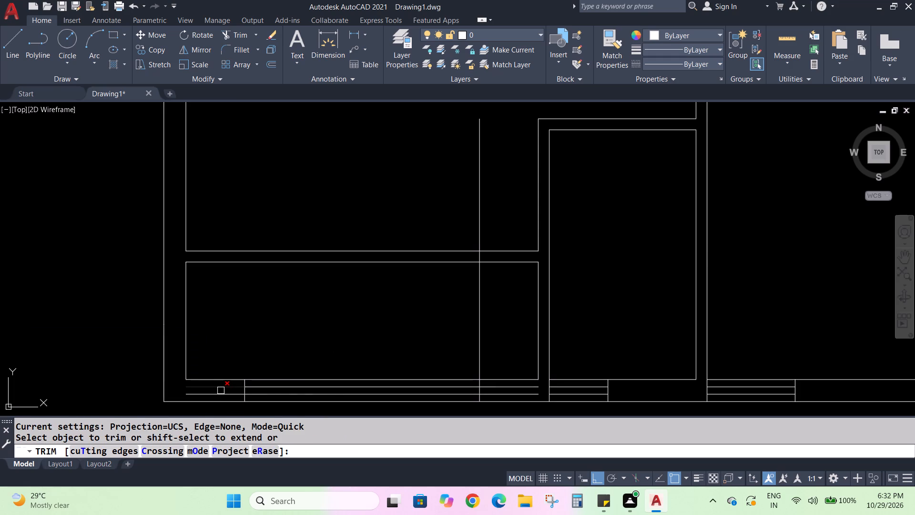
pyautogui.click(221, 391)
pyautogui.click(219, 397)
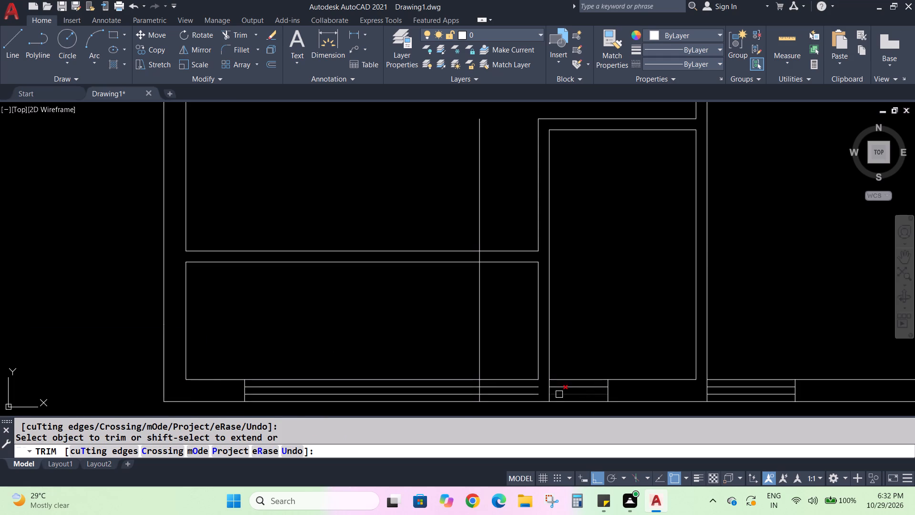
pyautogui.click(504, 391)
pyautogui.click(503, 395)
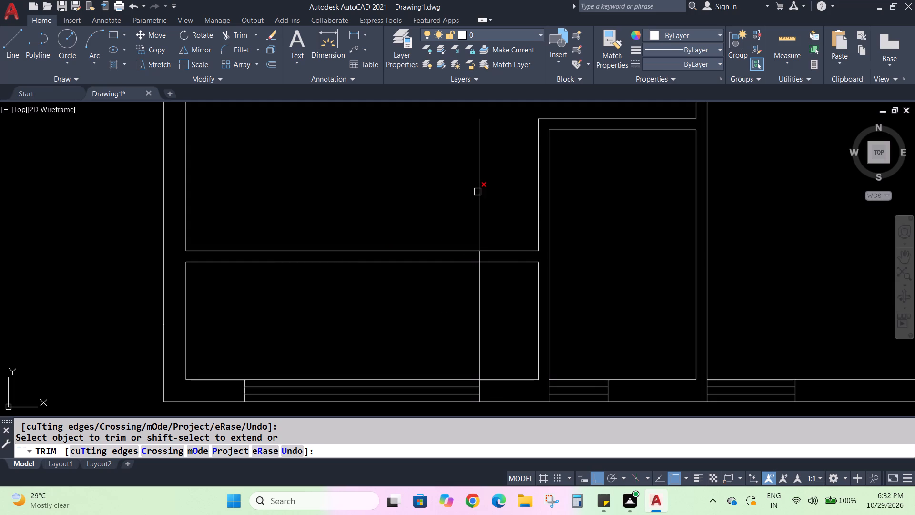
pyautogui.press('Escape')
pyautogui.press('Escape')
pyautogui.press('Escape')
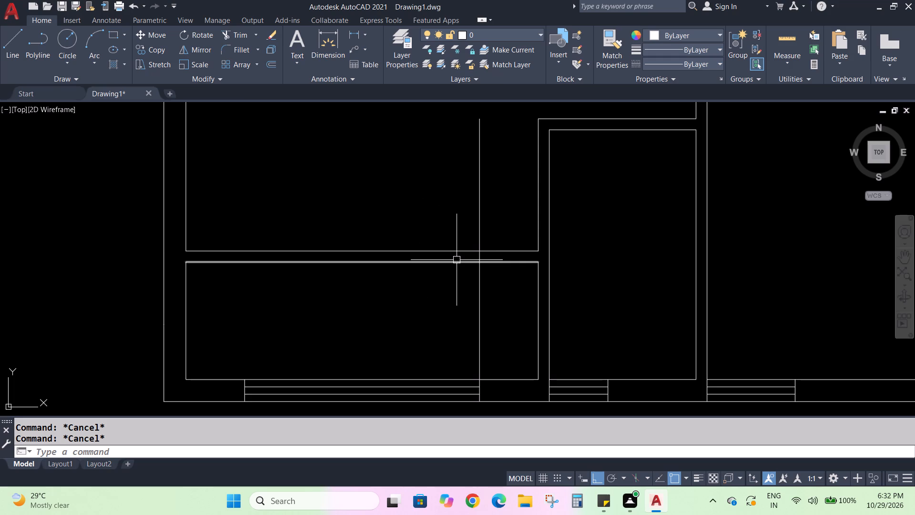
pyautogui.press('Escape')
pyautogui.press('Escape')
pyautogui.press('Escape')
# Offset the bottom-left room's long right vertical line 3' to the left for the partition opening's other edge.
pyautogui.press('o')
pyautogui.press('Return')
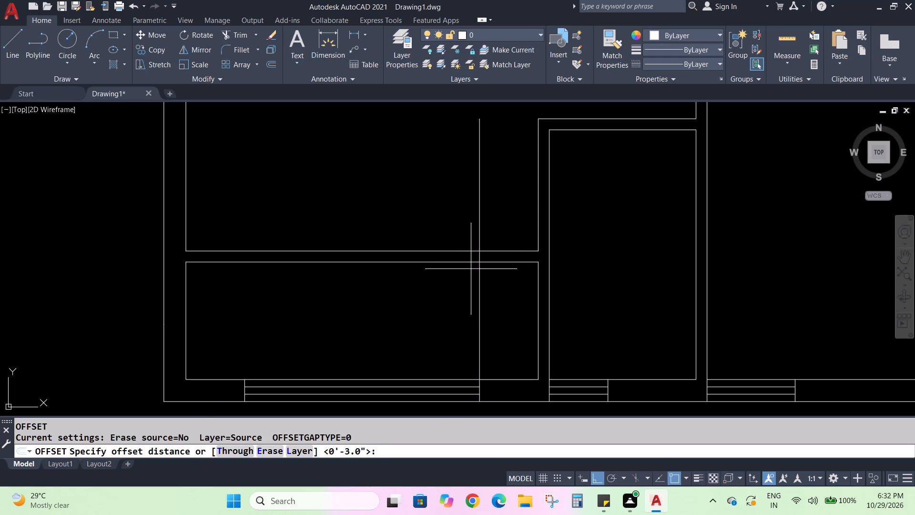
pyautogui.write("3'")
pyautogui.press('Return')
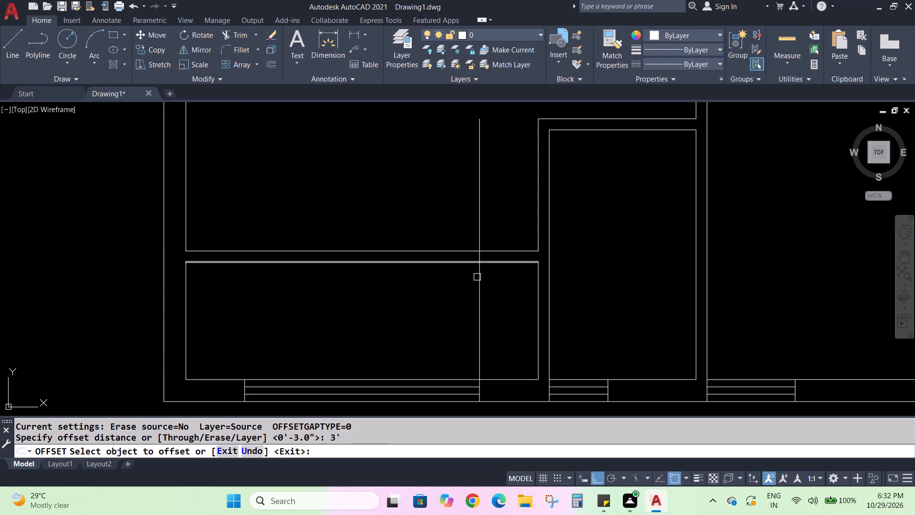
pyautogui.click(477, 278)
pyautogui.click(445, 283)
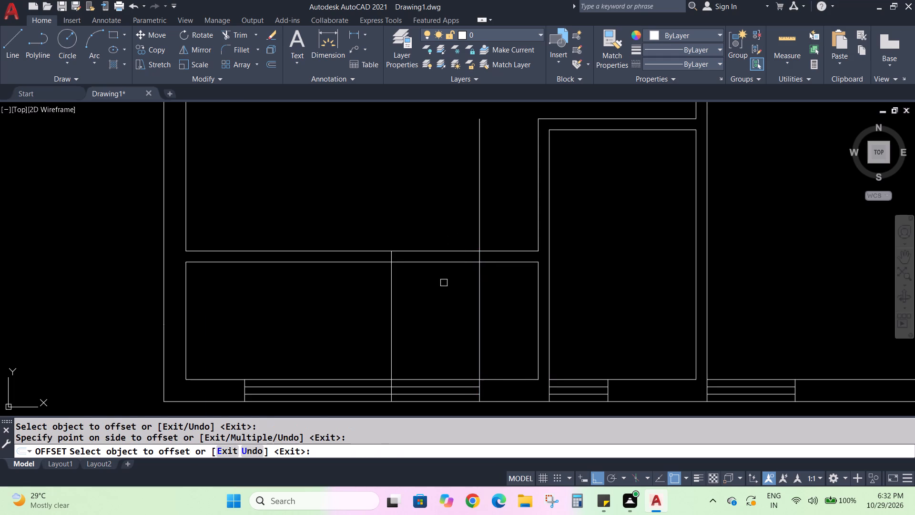
pyautogui.press('Escape')
pyautogui.press('Escape')
# Trim the new vertical line inside the bottom-left room and across the window, keeping only its piece within the partition.
pyautogui.write('TR')
pyautogui.press('Return')
pyautogui.click(394, 310)
pyautogui.scroll(2, 369, 411)
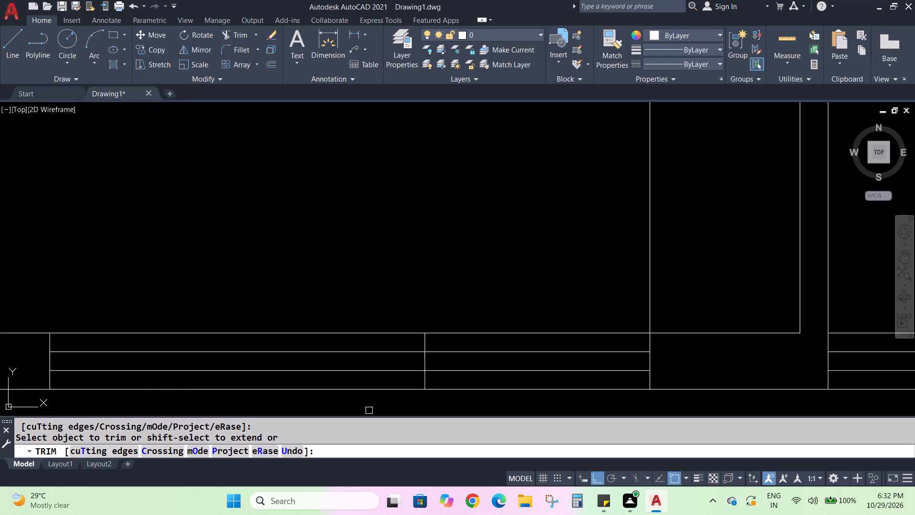
pyautogui.scroll(1, 369, 411)
pyautogui.click(458, 308)
pyautogui.click(459, 331)
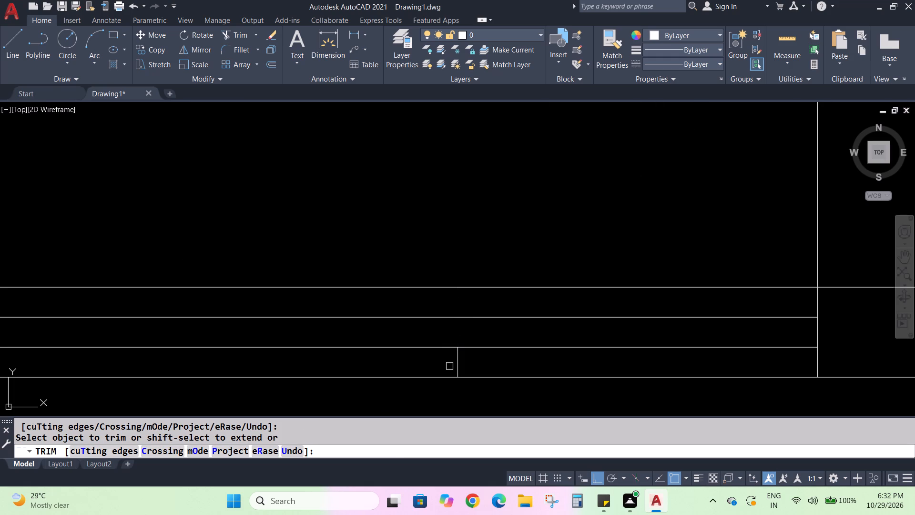
pyautogui.click(460, 363)
pyautogui.scroll(-4, 460, 360)
# Trim both partition lines between the two vertical edges to cut a 3' opening above the bottom-left room.
pyautogui.click(496, 225)
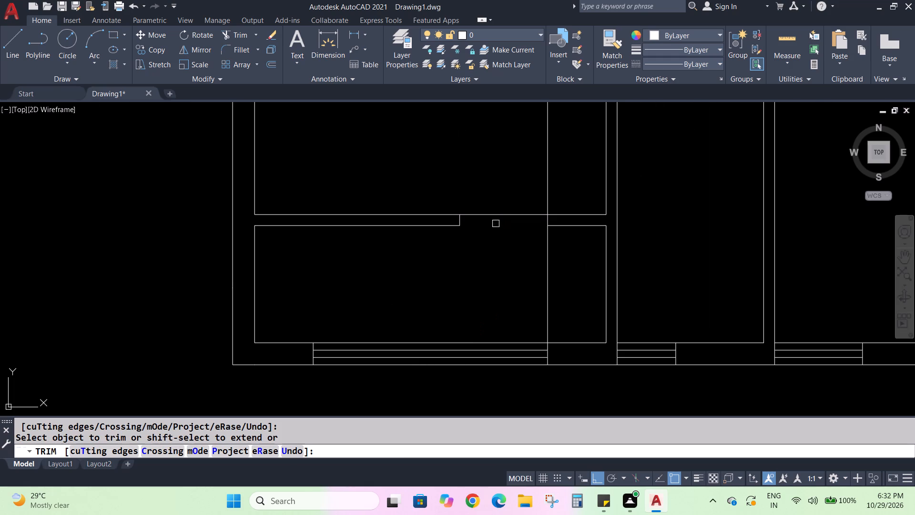
pyautogui.click(497, 216)
pyautogui.scroll(-2, 482, 233)
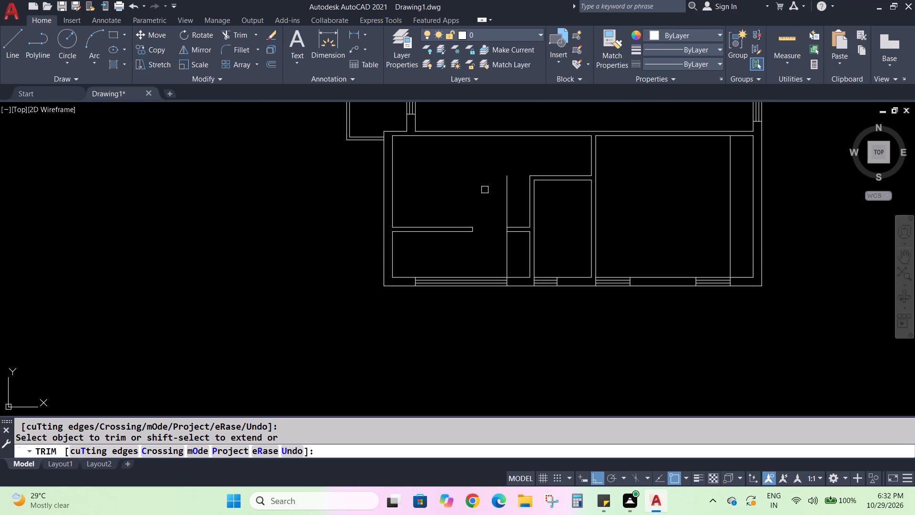
pyautogui.scroll(2, 466, 231)
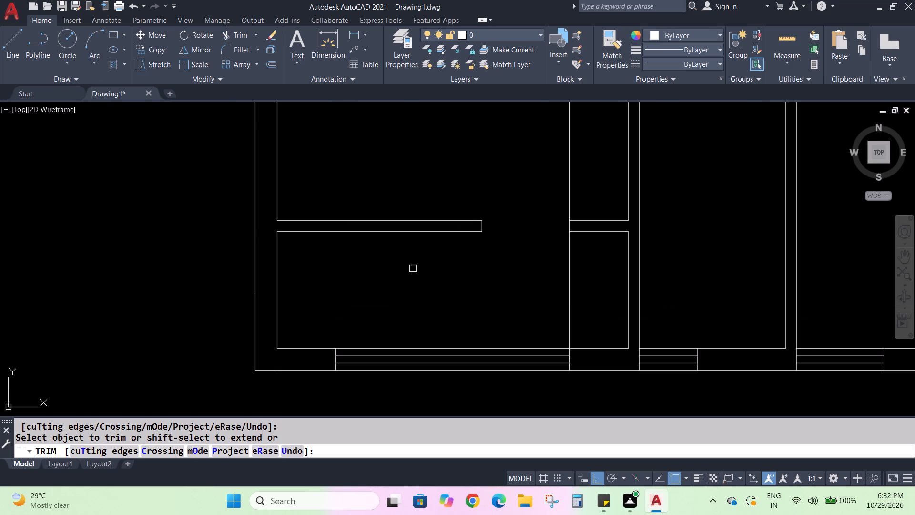
pyautogui.moveTo(409, 273); pyautogui.dragTo(457, 278, button='middle')
pyautogui.scroll(1, 409, 273)
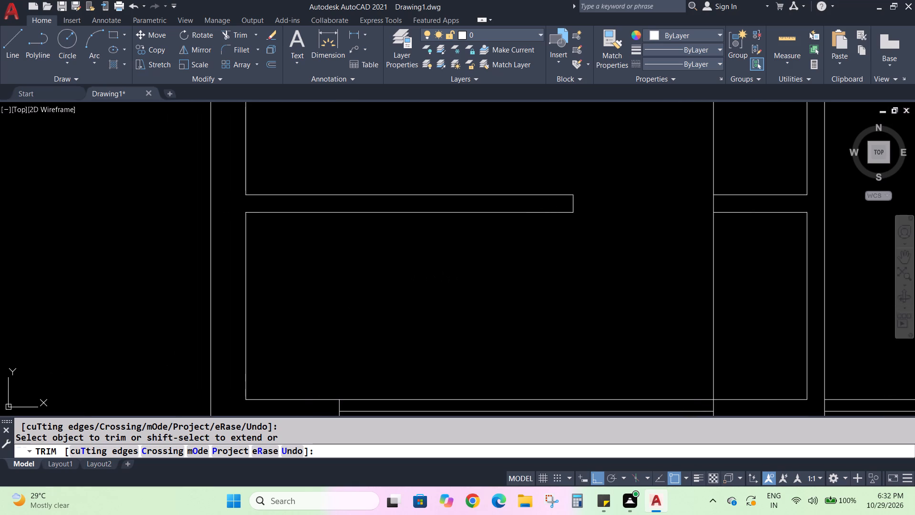
pyautogui.press('Escape')
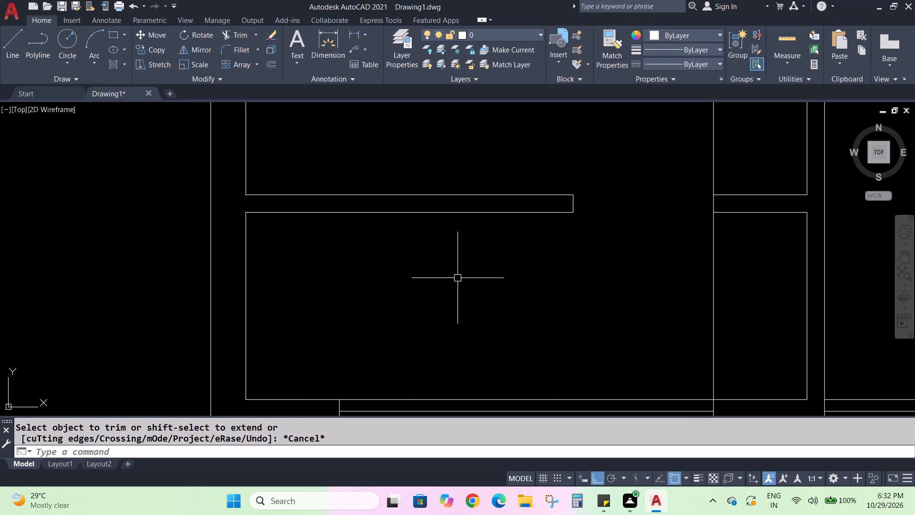
pyautogui.press('Escape')
# Measure the length of the partition from the left inner wall to the opening's left edge.
pyautogui.click(353, 37)
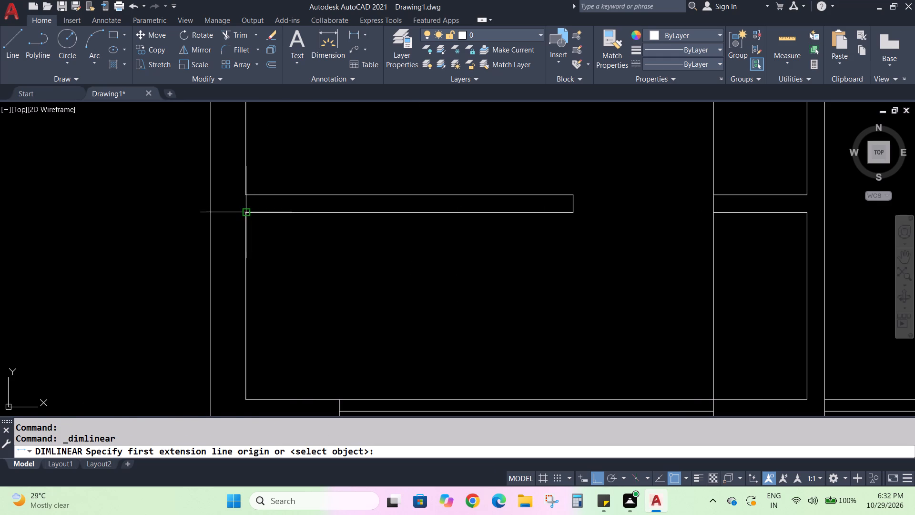
pyautogui.click(247, 213)
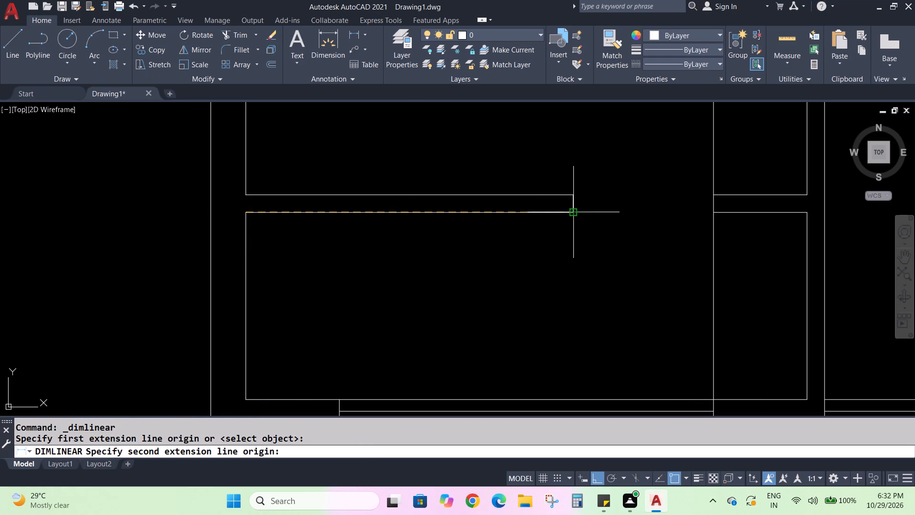
pyautogui.click(571, 214)
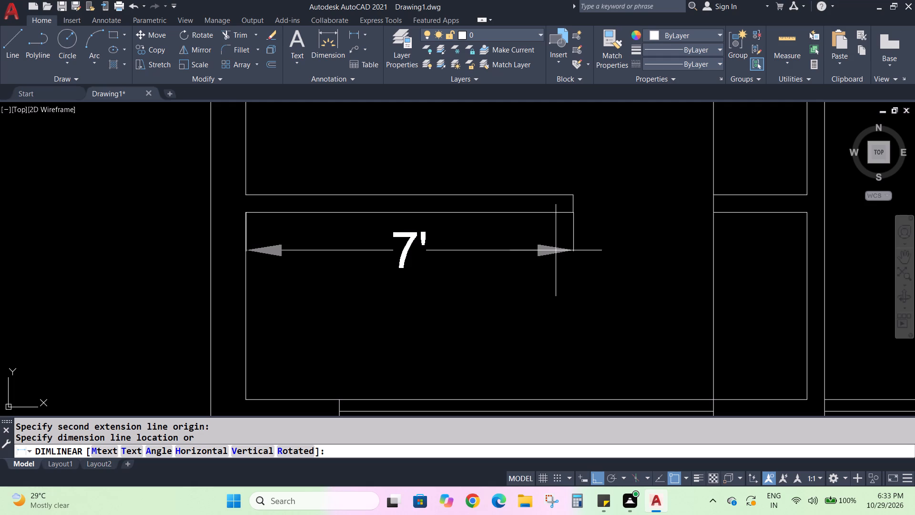
pyautogui.press('Escape')
pyautogui.press('Escape')
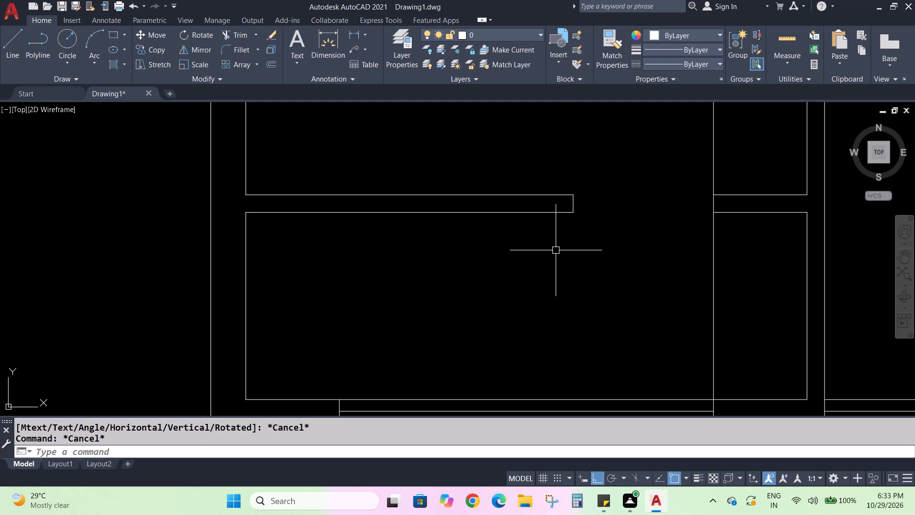
pyautogui.press('Escape')
pyautogui.press('Escape')
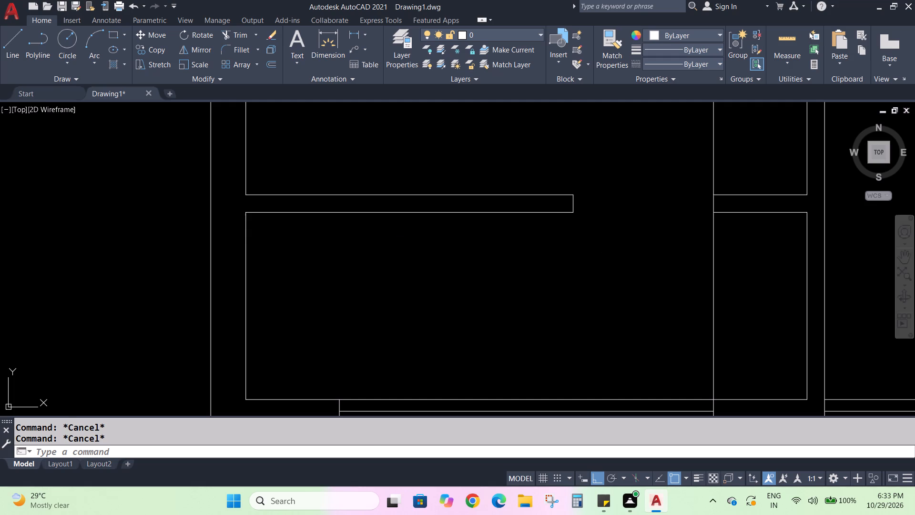
# Offset the opening's left edge line 2' to the left within the partition.
pyautogui.press('o')
pyautogui.press('Return')
pyautogui.write("2'")
pyautogui.press('Return')
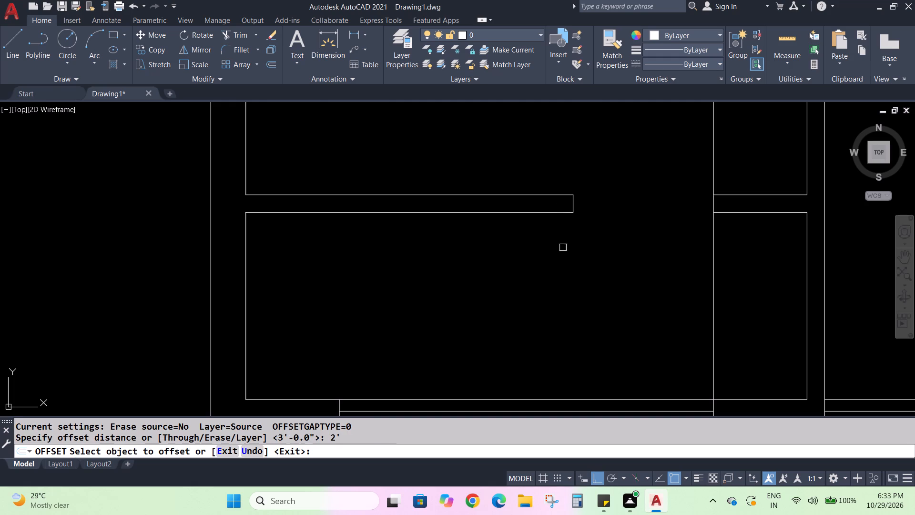
pyautogui.click(572, 206)
pyautogui.click(499, 200)
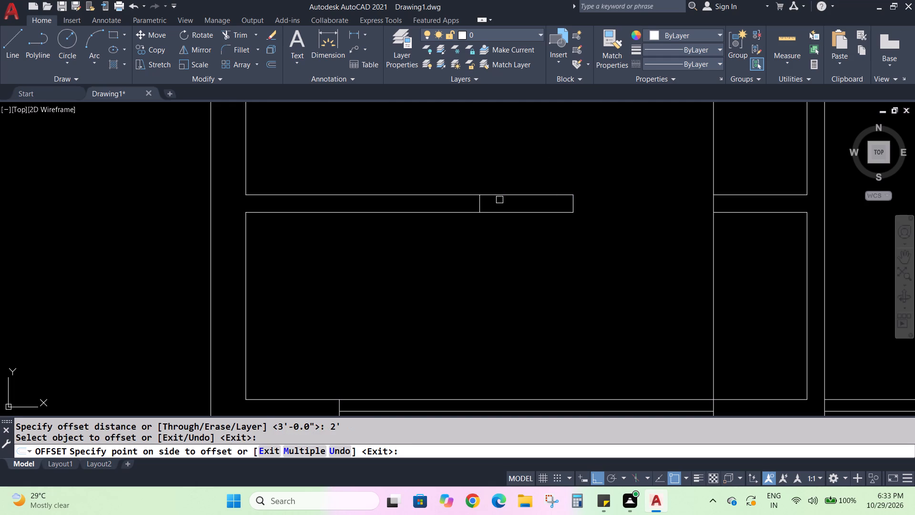
pyautogui.press('Escape')
pyautogui.press('Escape')
# Offset the new line within the partition a further 3' to the left for a second opening's far edge.
pyautogui.press('o')
pyautogui.press('Return')
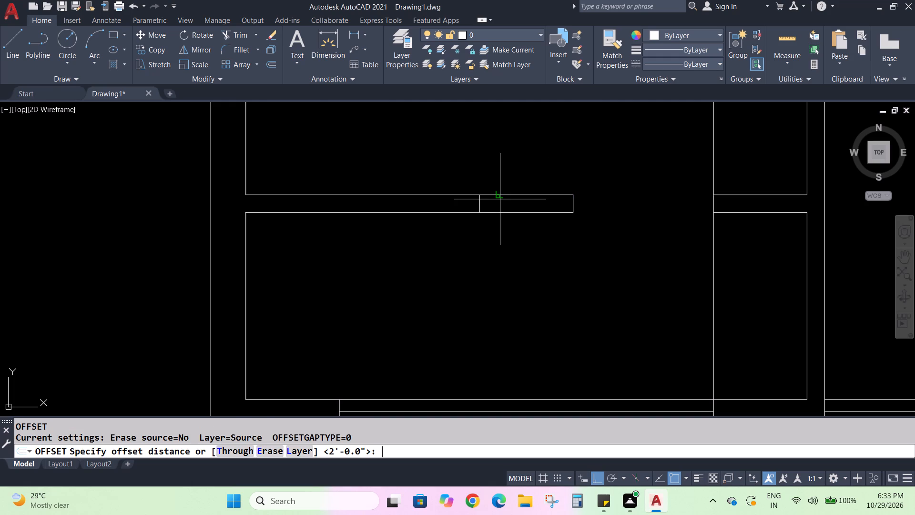
pyautogui.press('3')
pyautogui.press("'")
pyautogui.press('Return')
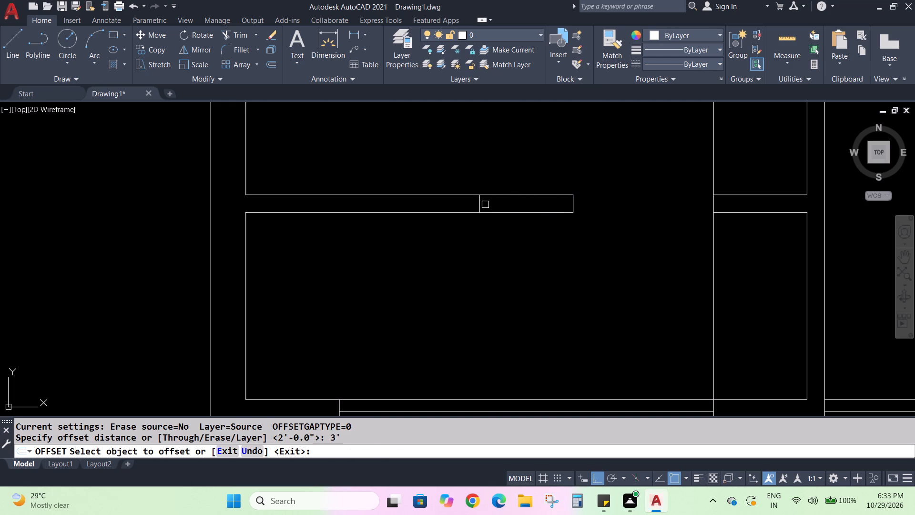
pyautogui.click(477, 207)
pyautogui.click(409, 209)
pyautogui.press('Escape')
pyautogui.press('Escape')
pyautogui.press('Escape')
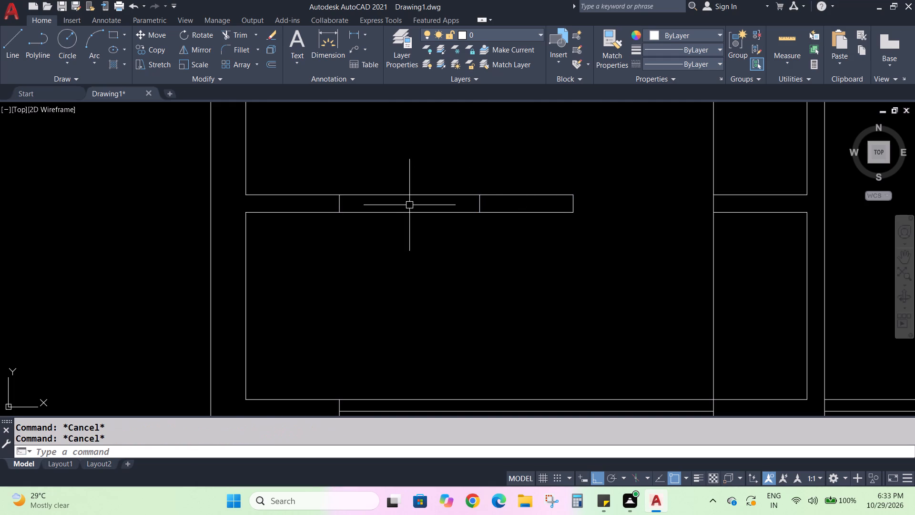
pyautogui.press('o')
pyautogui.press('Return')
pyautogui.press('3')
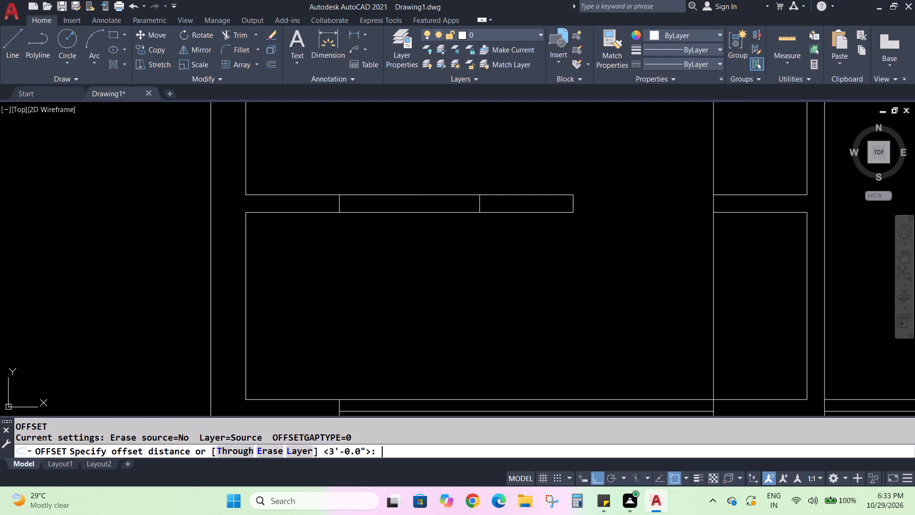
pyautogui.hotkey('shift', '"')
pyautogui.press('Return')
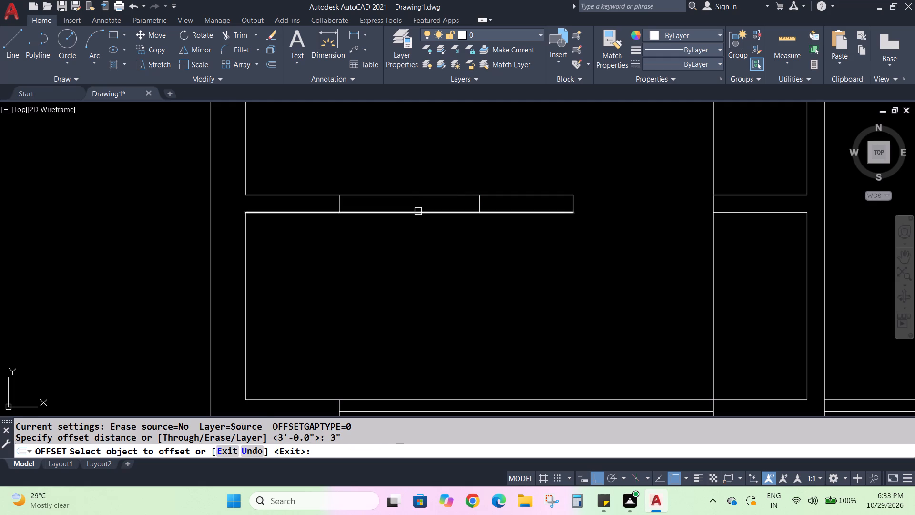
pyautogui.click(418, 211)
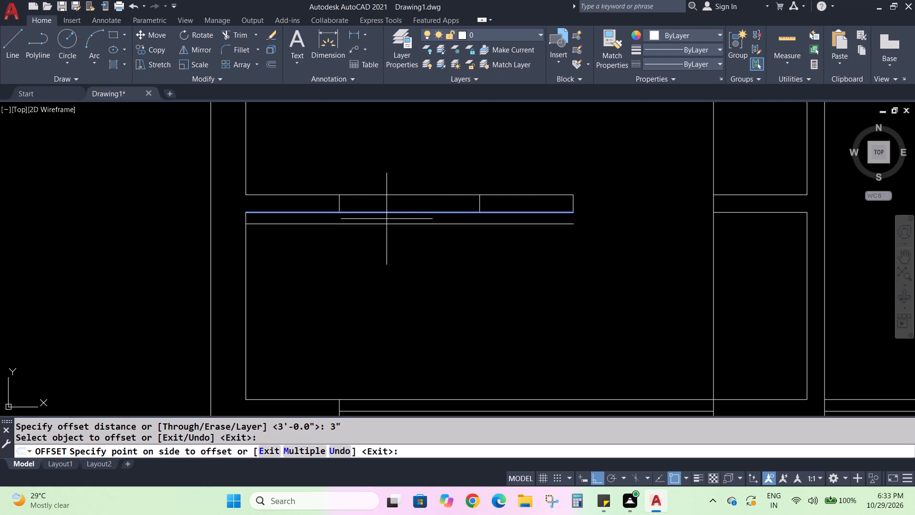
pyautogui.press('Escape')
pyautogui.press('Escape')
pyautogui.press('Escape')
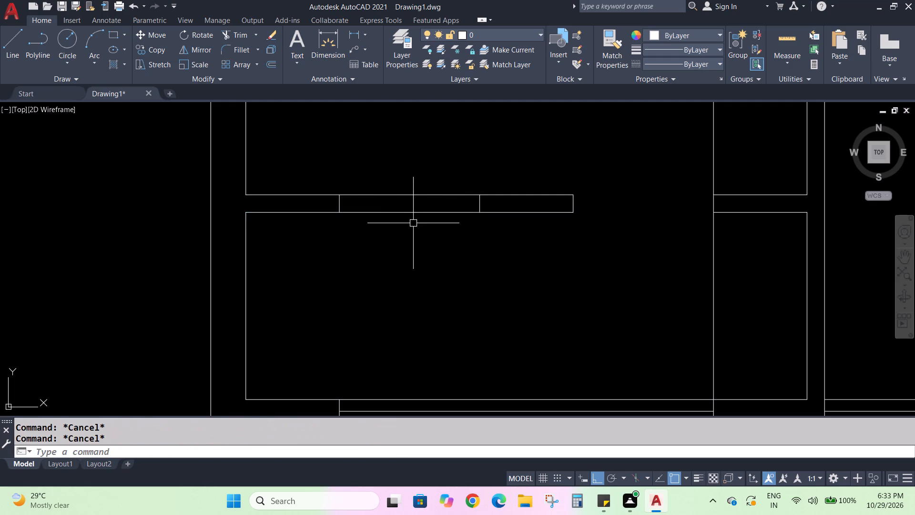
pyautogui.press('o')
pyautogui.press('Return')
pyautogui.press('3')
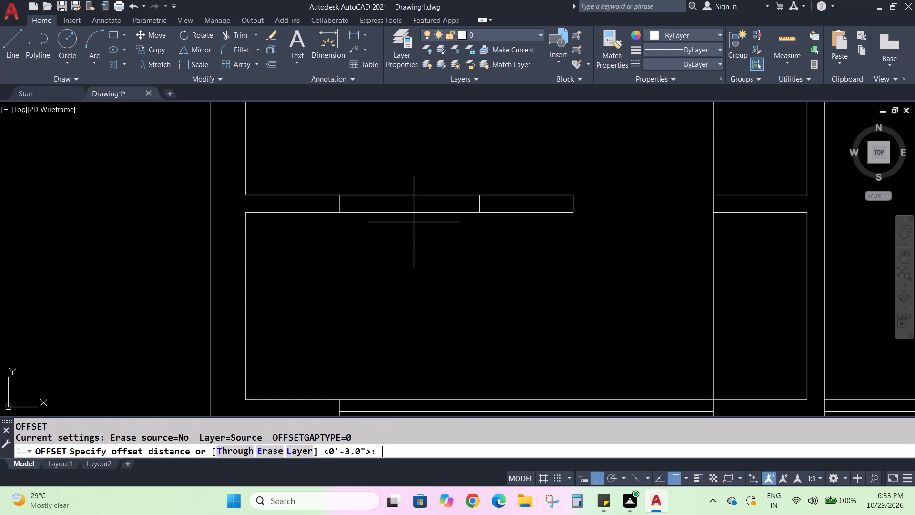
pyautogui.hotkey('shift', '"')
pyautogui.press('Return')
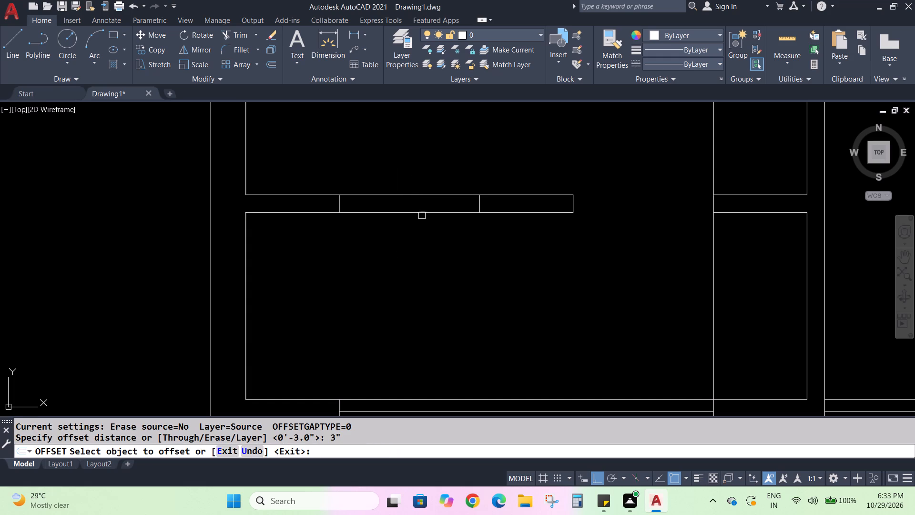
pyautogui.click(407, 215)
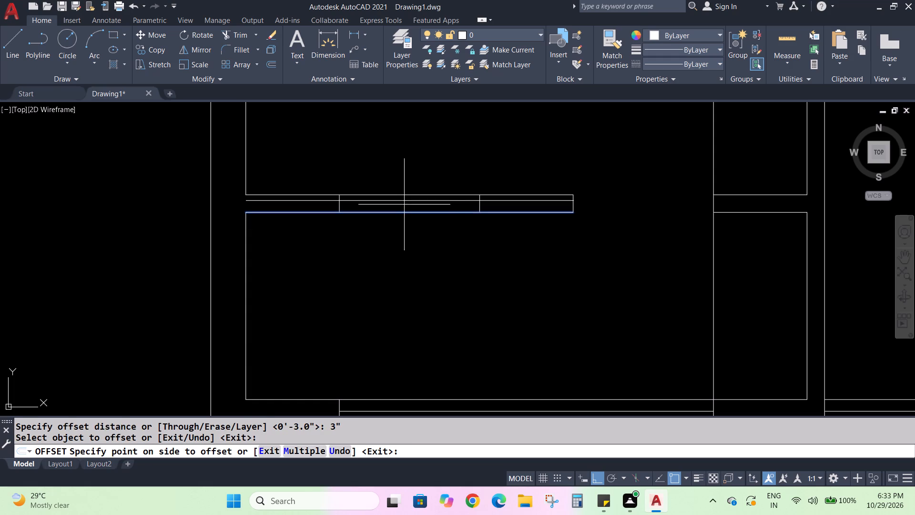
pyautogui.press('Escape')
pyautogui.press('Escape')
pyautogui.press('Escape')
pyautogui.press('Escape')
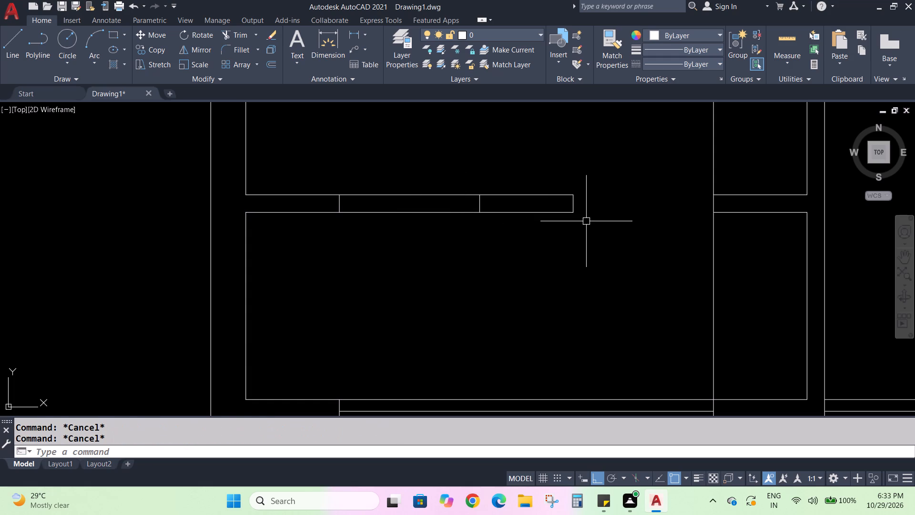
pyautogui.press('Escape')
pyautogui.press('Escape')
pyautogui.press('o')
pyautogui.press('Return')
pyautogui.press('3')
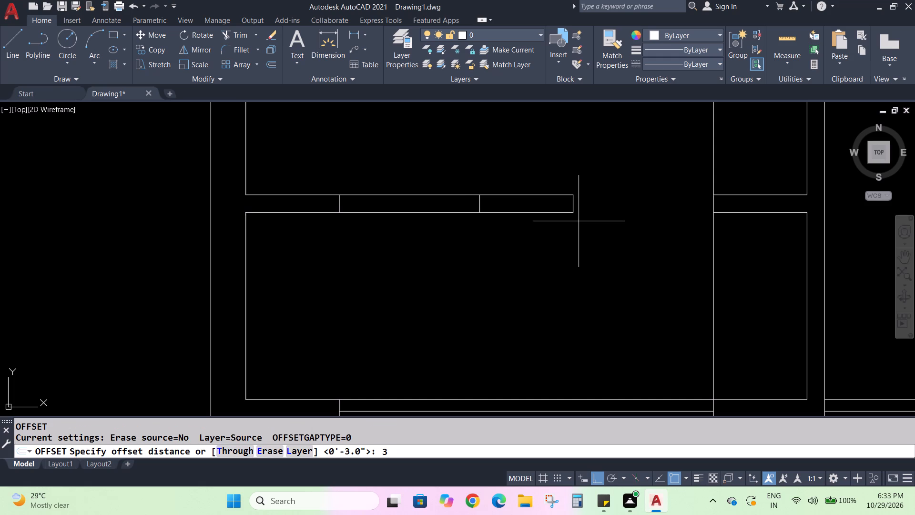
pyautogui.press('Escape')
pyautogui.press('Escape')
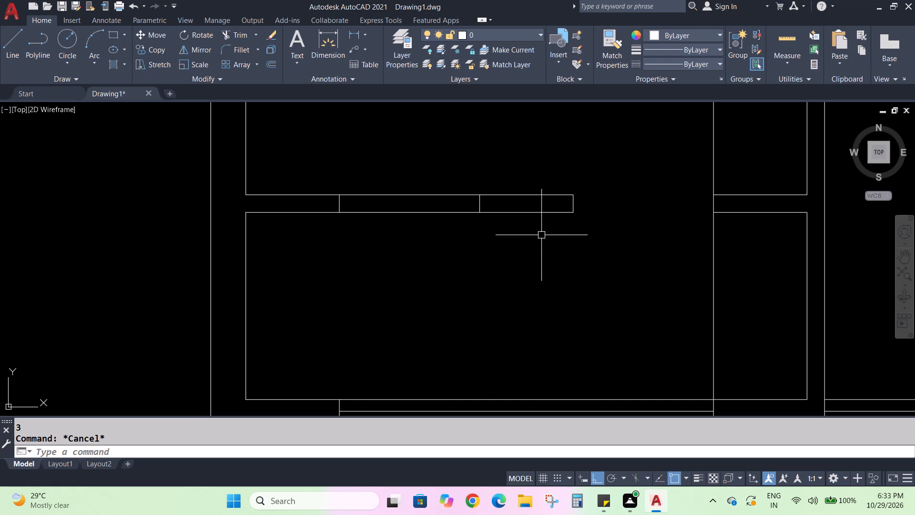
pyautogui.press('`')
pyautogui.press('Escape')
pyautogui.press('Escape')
# Offset both horizontal partition lines above the bottom-left room 1.5" into the wall to form window lines.
pyautogui.press('o')
pyautogui.press('Return')
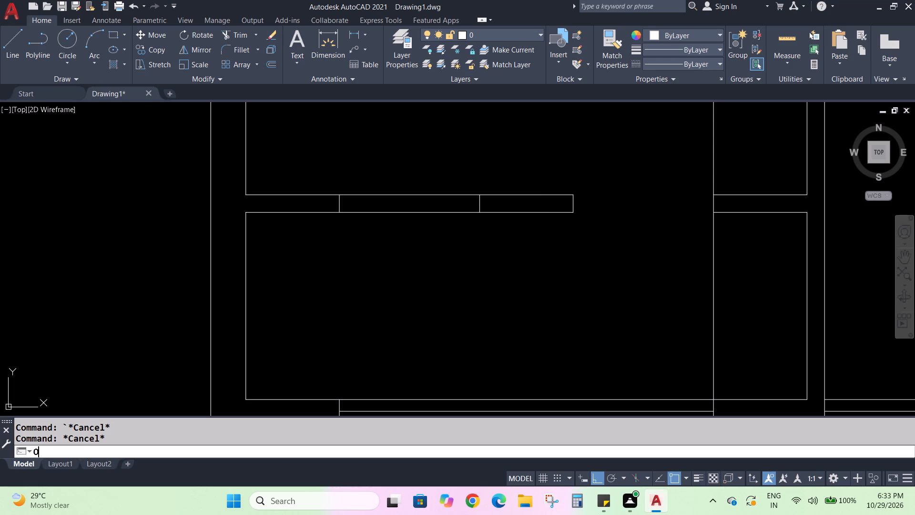
pyautogui.write('1.')
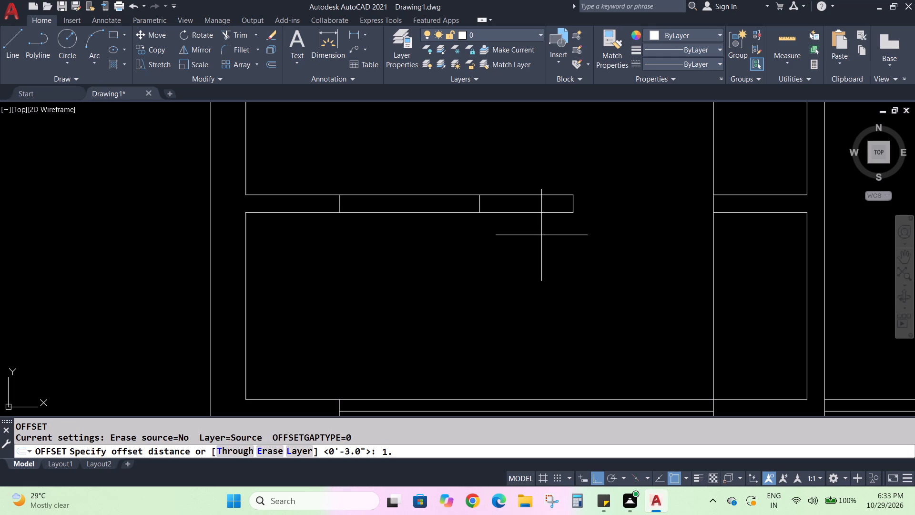
pyautogui.press('5')
pyautogui.hotkey('shift', '"')
pyautogui.press('Return')
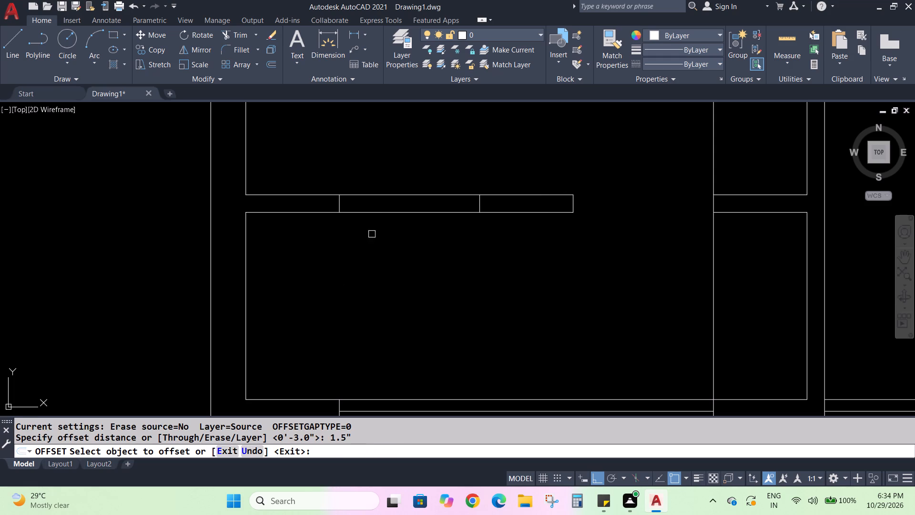
pyautogui.click(377, 215)
pyautogui.click(377, 206)
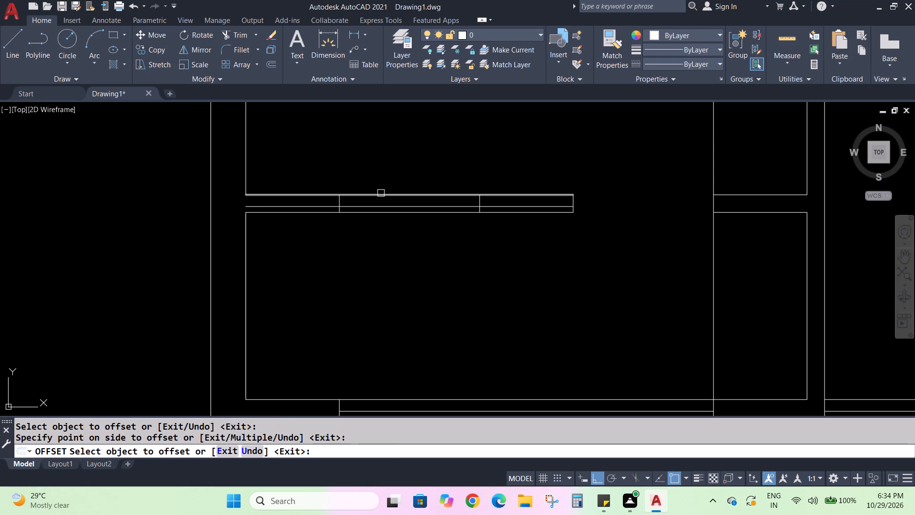
pyautogui.moveTo(381, 196); pyautogui.dragTo(380, 201)
pyautogui.click(378, 206)
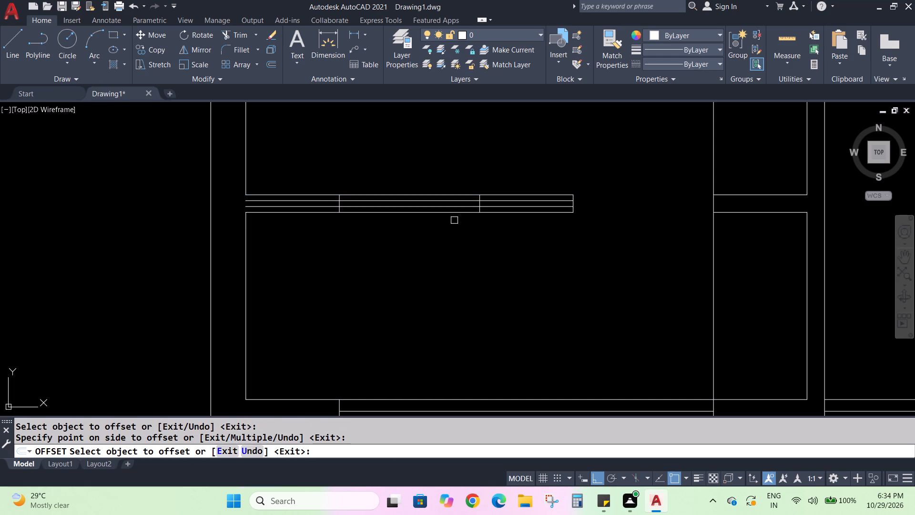
pyautogui.press('Escape')
pyautogui.press('Escape')
# Trim the two inner window lines on both sides of the 3' window so they remain only between its vertical edges.
pyautogui.write('TR')
pyautogui.press('Return')
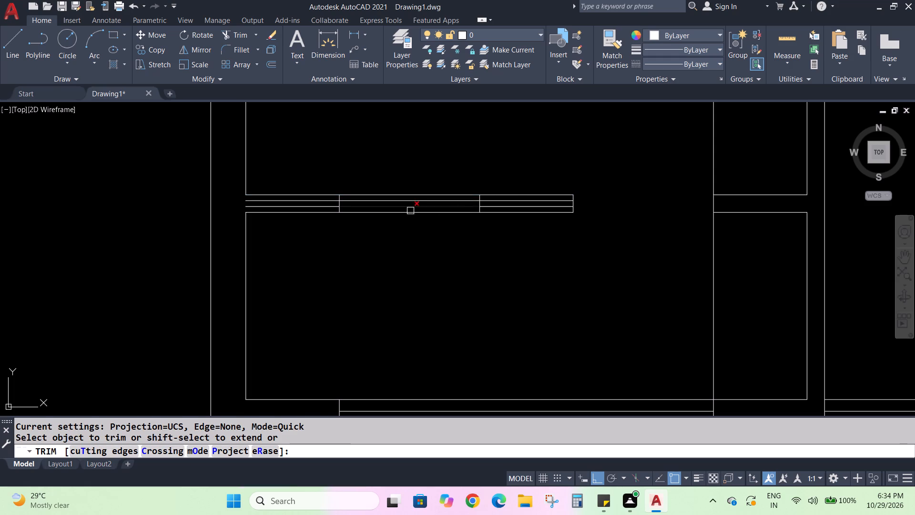
pyautogui.click(284, 208)
pyautogui.click(287, 202)
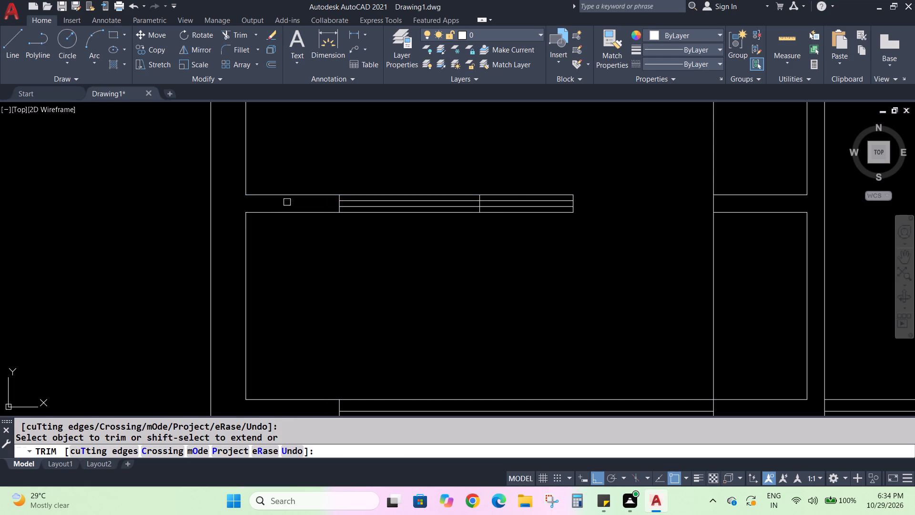
pyautogui.click(526, 199)
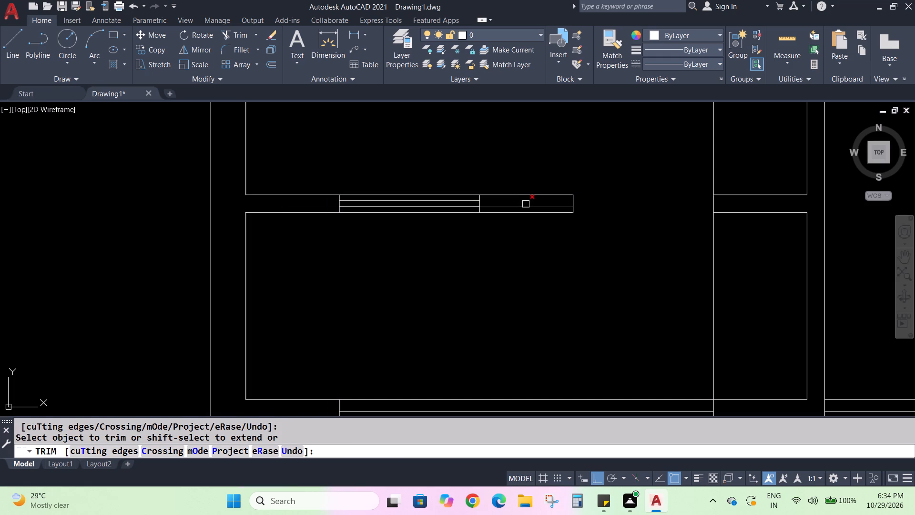
pyautogui.click(526, 205)
# Draw a horizontal line from the open upper end of the free-standing vertical line to the adjacent partition corner.
pyautogui.scroll(-2, 453, 250)
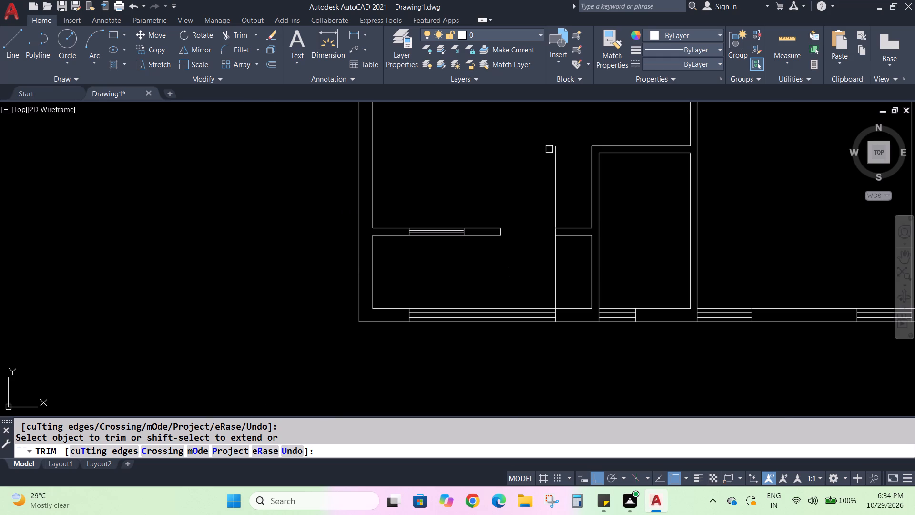
pyautogui.scroll(2, 549, 149)
pyautogui.moveTo(616, 194); pyautogui.dragTo(445, 258, button='middle')
pyautogui.press('Escape')
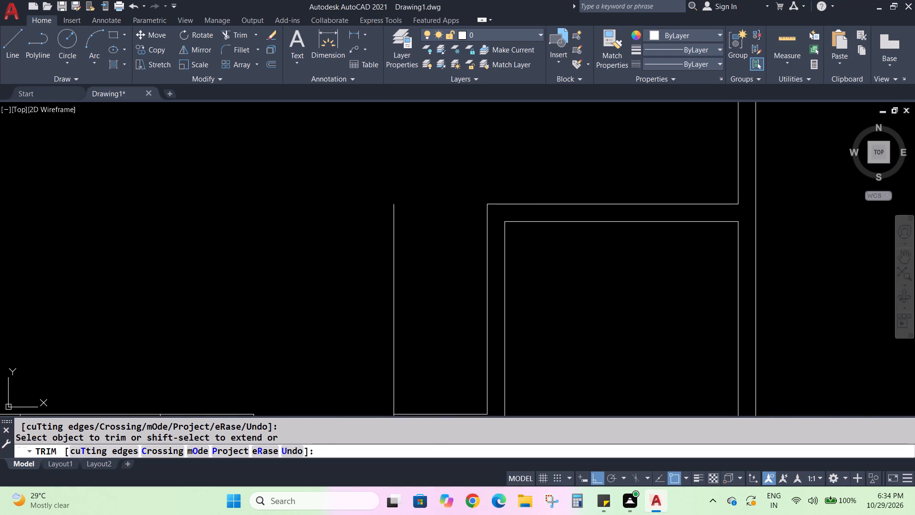
pyautogui.press('Escape')
pyautogui.press('l')
pyautogui.press('Return')
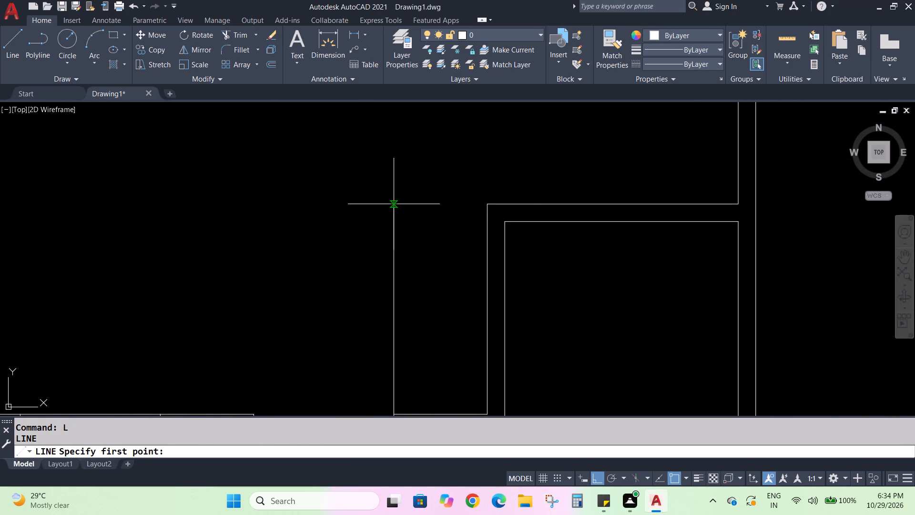
pyautogui.click(394, 203)
pyautogui.click(487, 204)
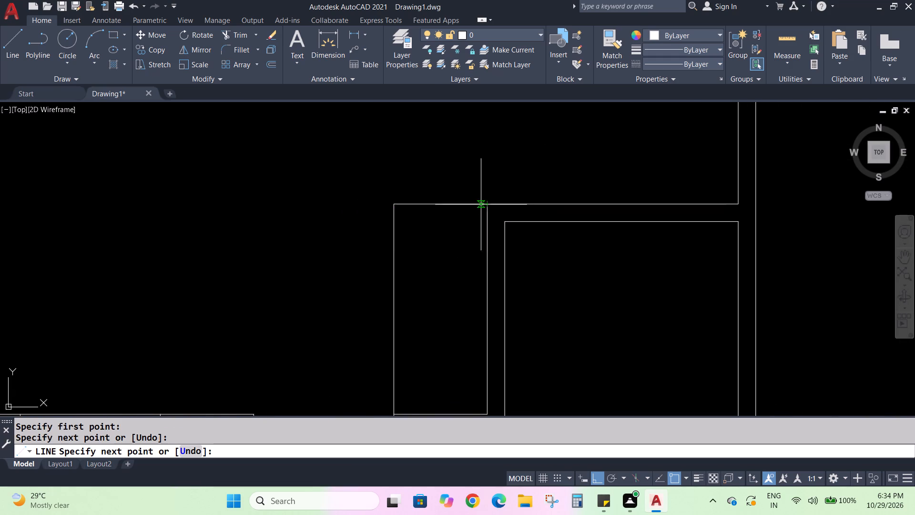
pyautogui.press('Escape')
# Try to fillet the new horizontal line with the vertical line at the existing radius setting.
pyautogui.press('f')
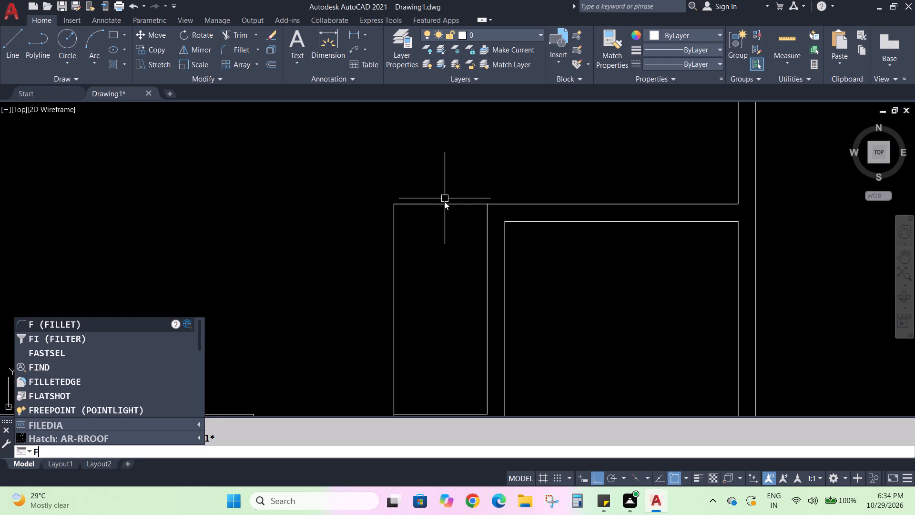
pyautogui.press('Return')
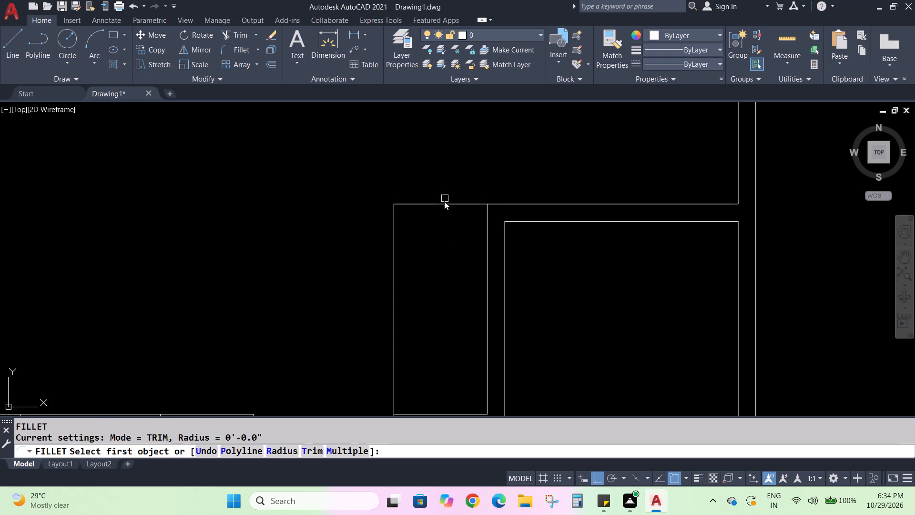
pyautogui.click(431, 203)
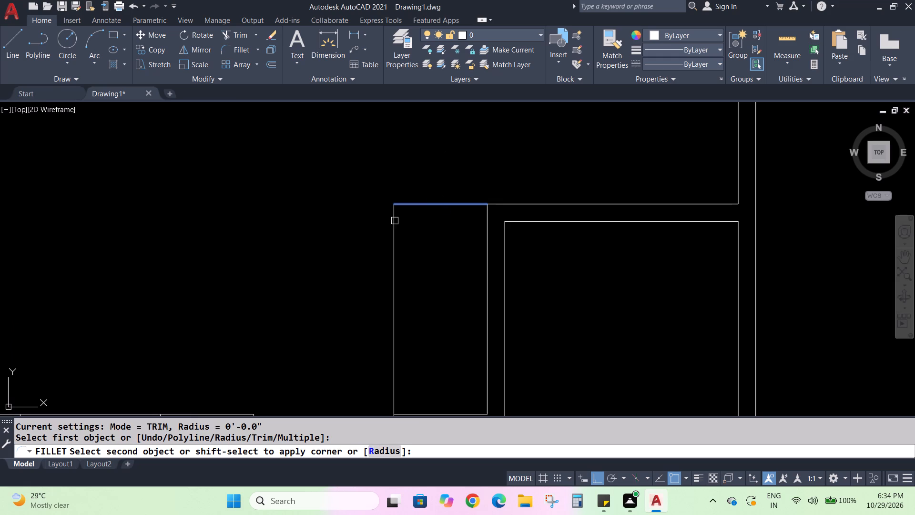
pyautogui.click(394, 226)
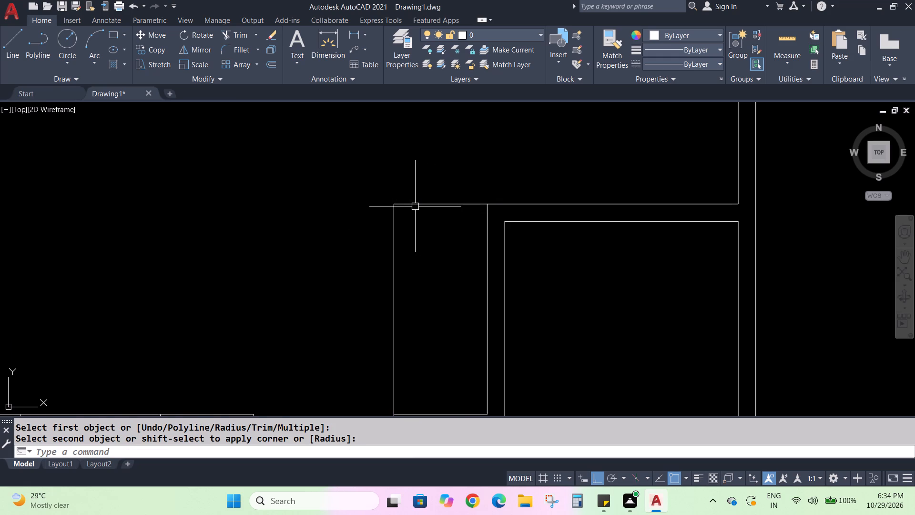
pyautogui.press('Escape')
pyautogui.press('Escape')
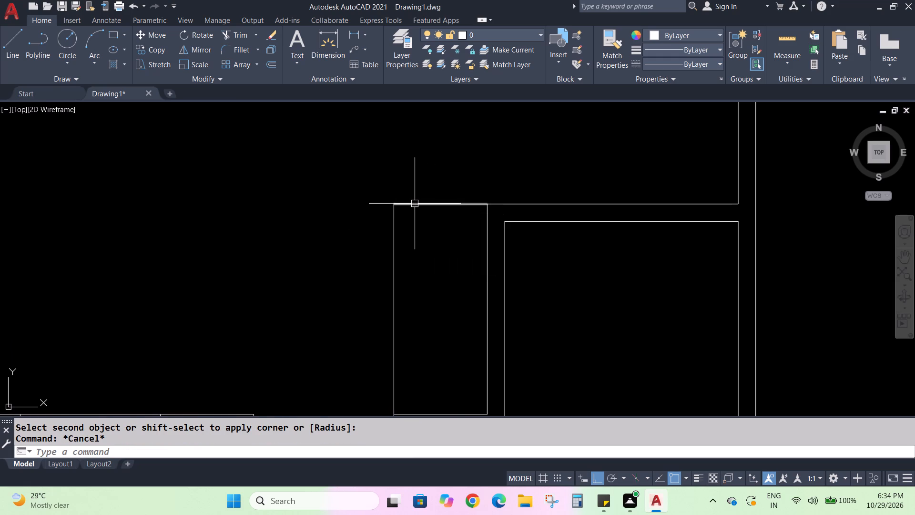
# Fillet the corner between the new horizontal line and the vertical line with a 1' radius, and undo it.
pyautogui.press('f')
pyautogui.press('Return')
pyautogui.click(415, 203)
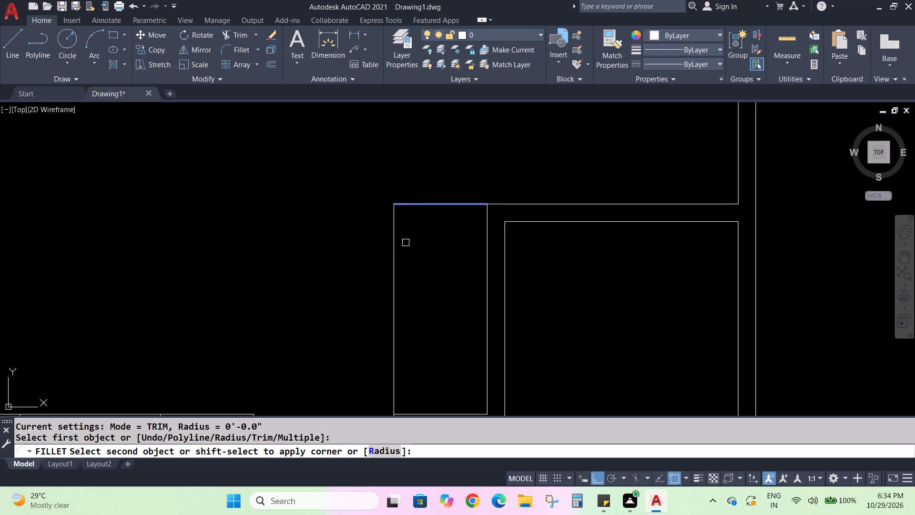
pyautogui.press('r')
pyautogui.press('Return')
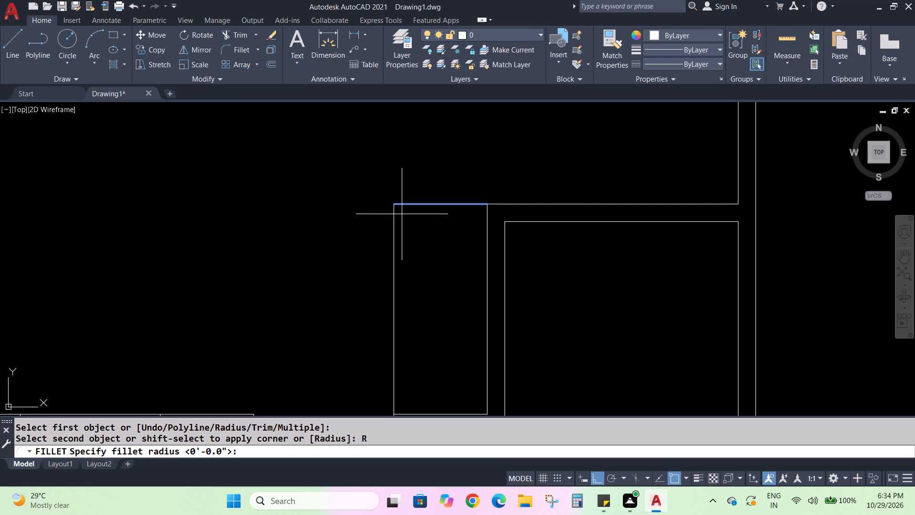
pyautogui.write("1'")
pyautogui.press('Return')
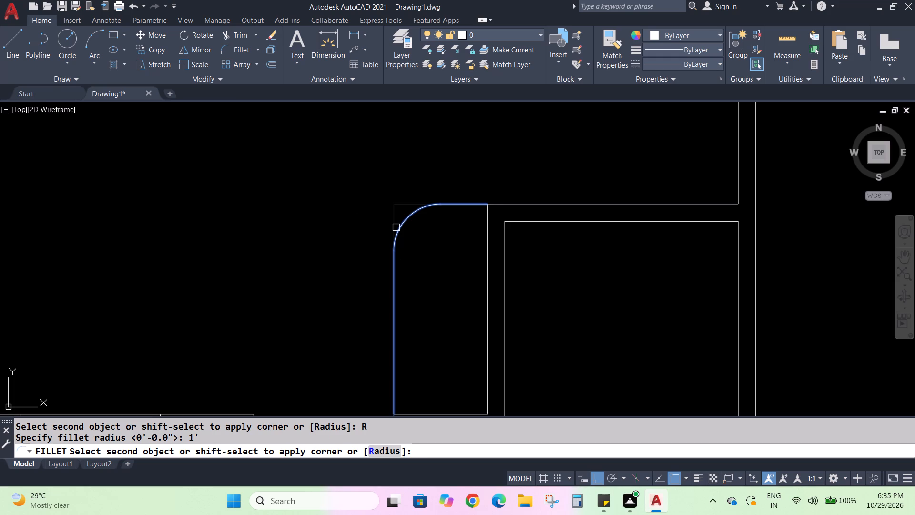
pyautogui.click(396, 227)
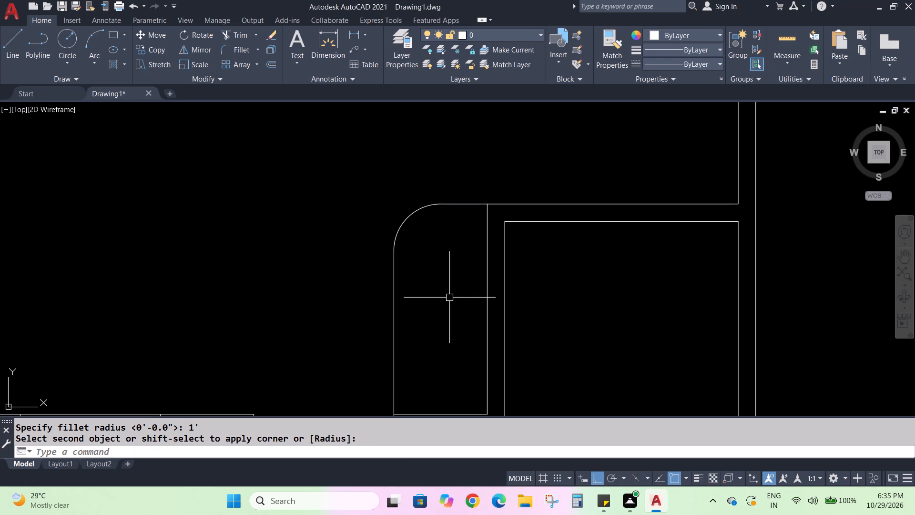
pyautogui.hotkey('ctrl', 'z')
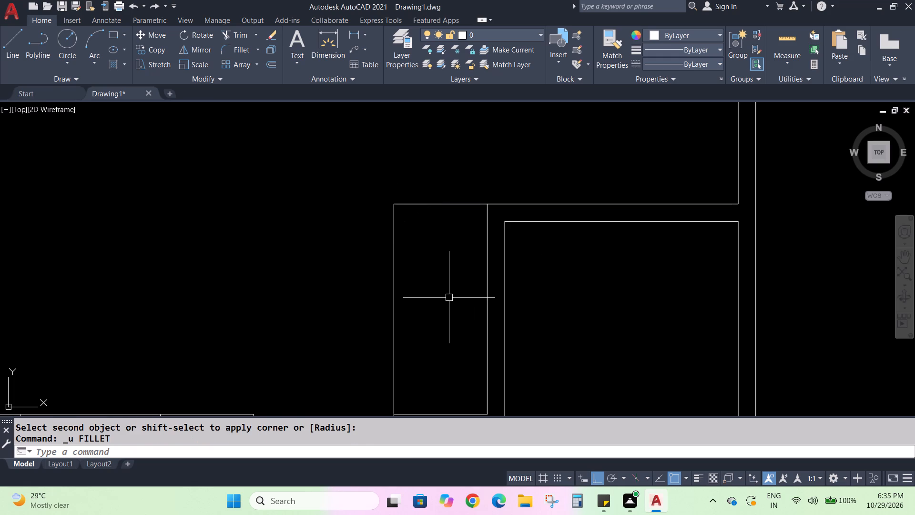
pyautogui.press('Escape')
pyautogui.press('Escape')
# Fillet the corner between the new horizontal line and the vertical line with a 6" radius.
pyautogui.press('f')
pyautogui.press('Return')
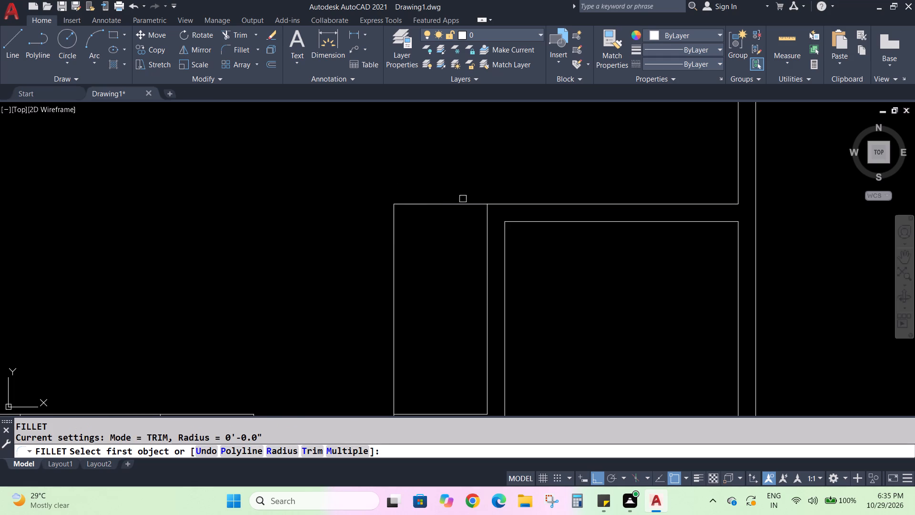
pyautogui.click(437, 206)
pyautogui.press('r')
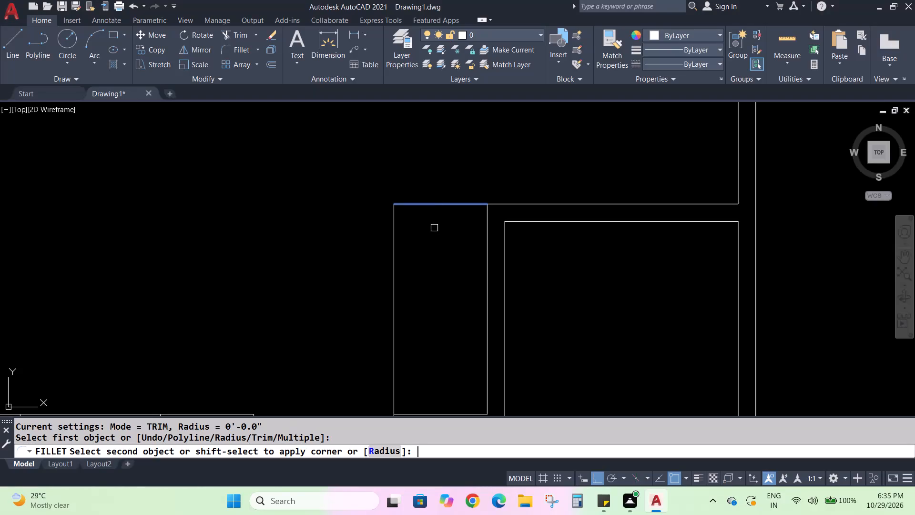
pyautogui.press('Return')
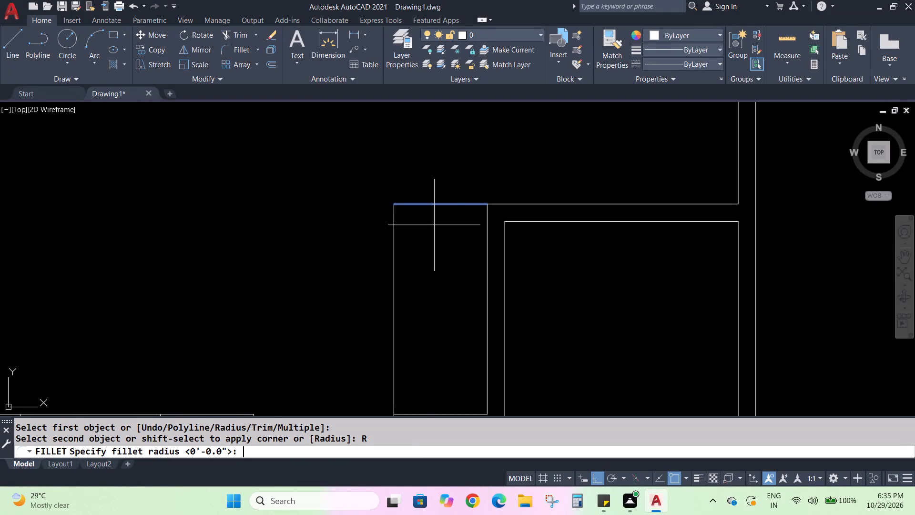
pyautogui.press('6')
pyautogui.hotkey('shift', '"')
pyautogui.press('Return')
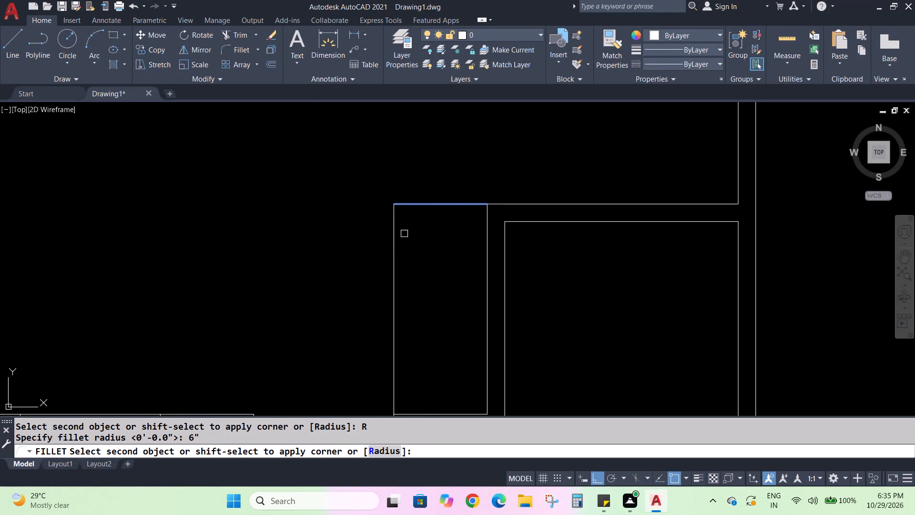
pyautogui.click(395, 239)
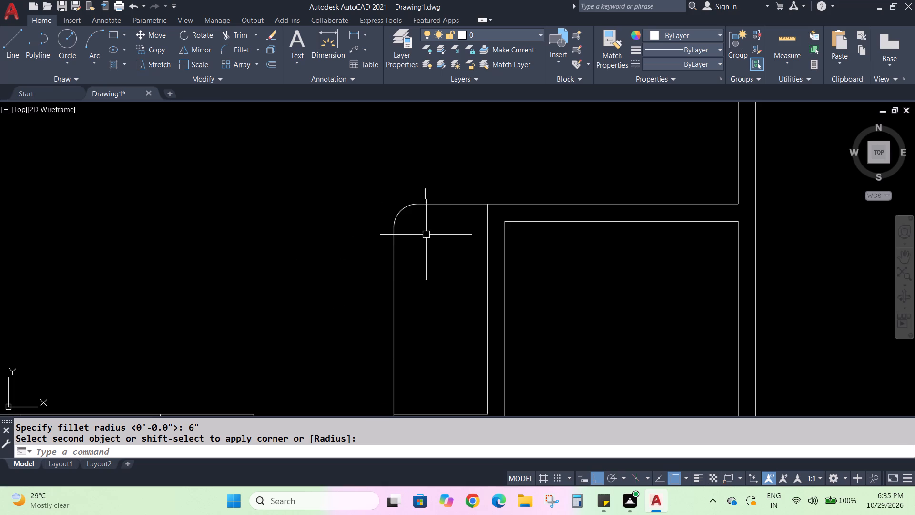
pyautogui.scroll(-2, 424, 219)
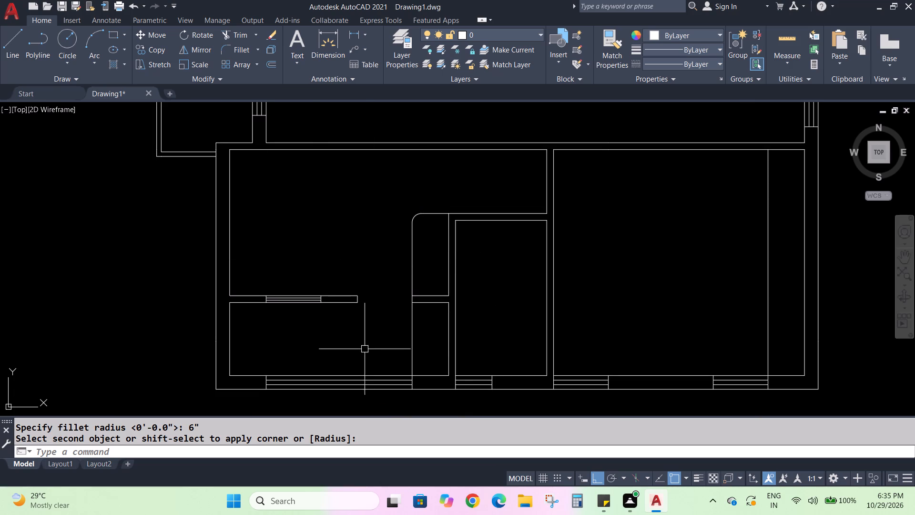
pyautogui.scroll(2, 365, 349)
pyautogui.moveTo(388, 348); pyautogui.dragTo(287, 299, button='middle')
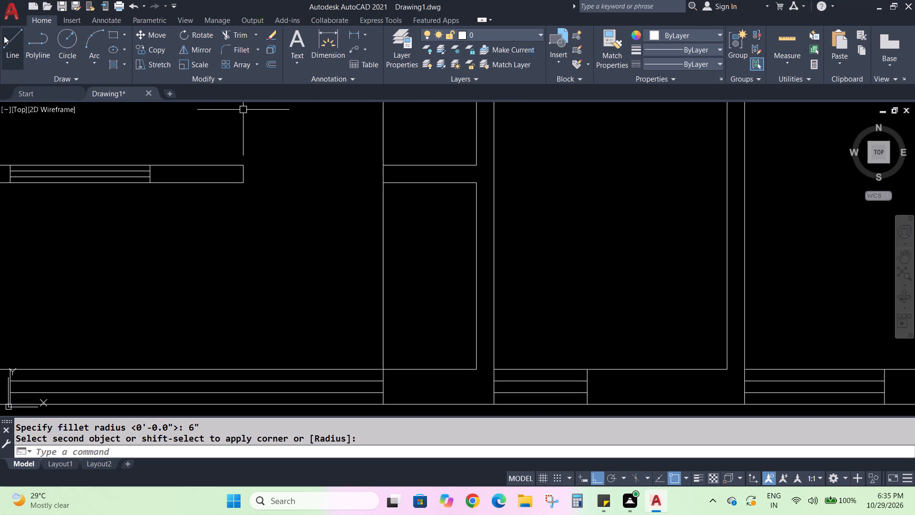
# Draw two crossing diagonals between opposite corners of the rectangular compartment directly below the rounded counter strip.
pyautogui.click(4, 36)
pyautogui.click(384, 186)
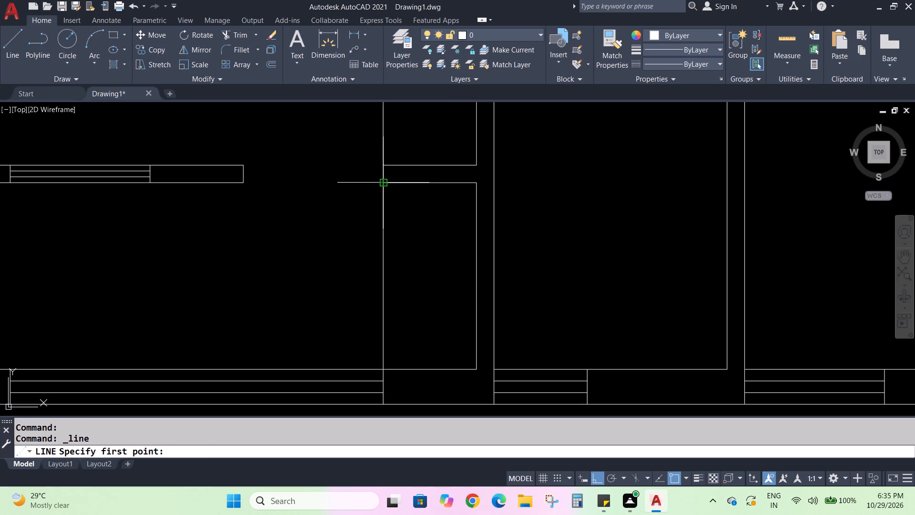
pyautogui.click(477, 367)
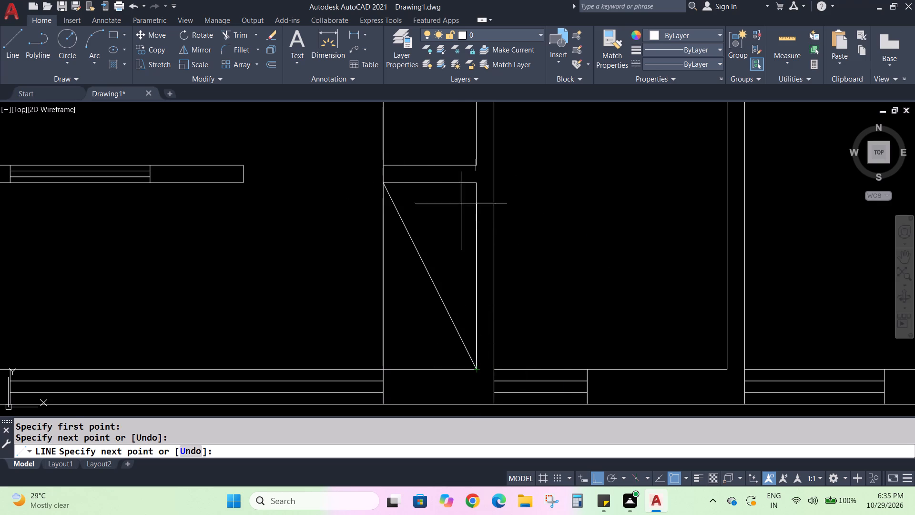
pyautogui.press('Escape')
pyautogui.press('space')
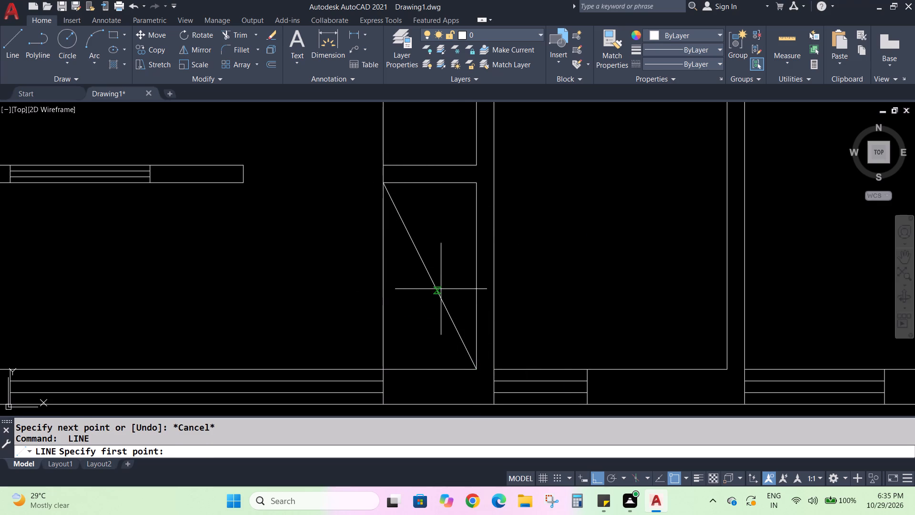
pyautogui.click(381, 369)
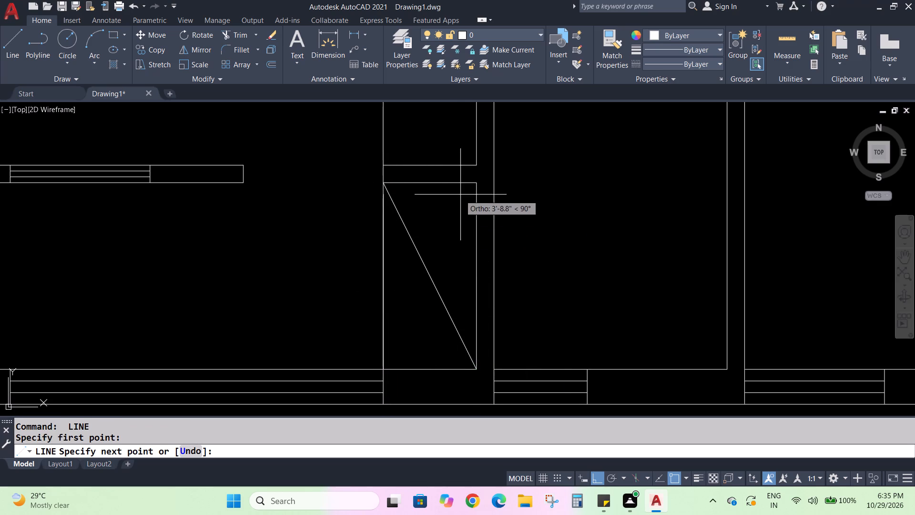
pyautogui.click(478, 186)
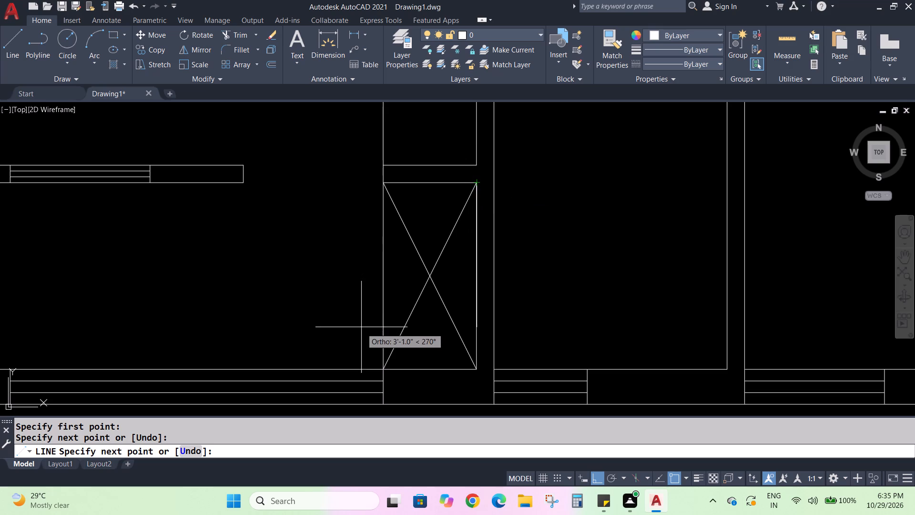
pyautogui.press('Escape')
# Offset the inner face of the room's left outer wall 2' into the room with the rounded strip.
pyautogui.scroll(-2, 303, 273)
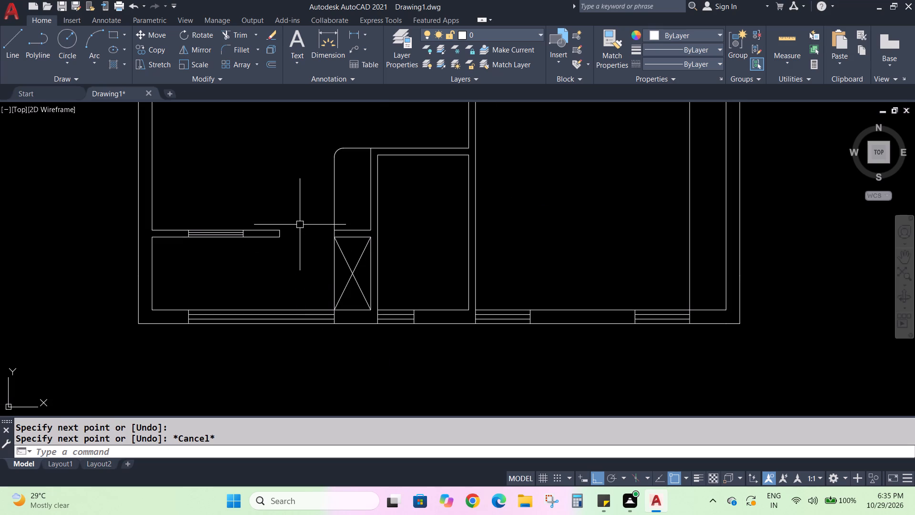
pyautogui.moveTo(301, 224); pyautogui.dragTo(379, 324, button='middle')
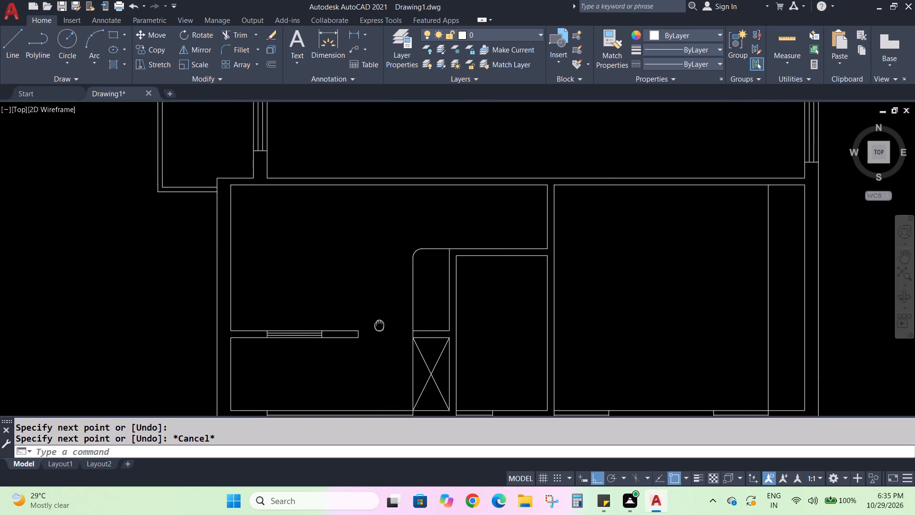
pyautogui.moveTo(379, 324); pyautogui.dragTo(380, 325, button='middle')
pyautogui.press('Escape')
pyautogui.press('Escape')
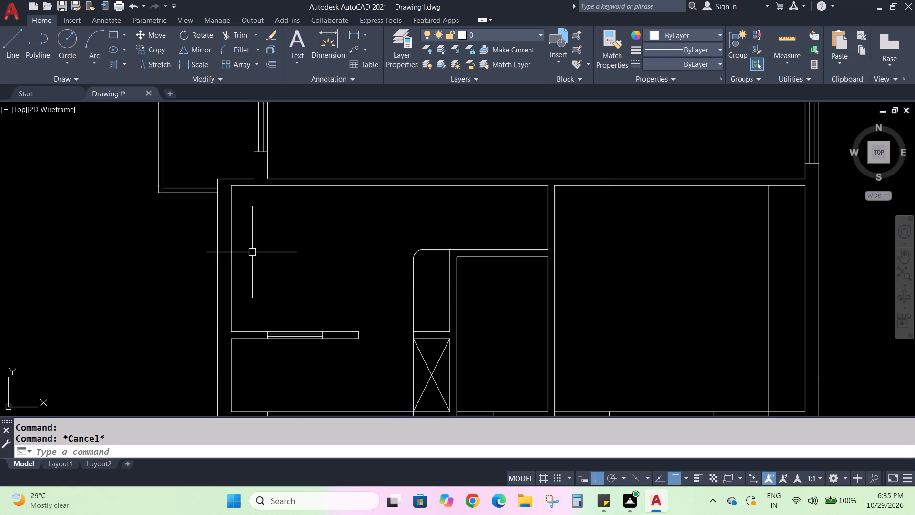
pyautogui.press('o')
pyautogui.press('Return')
pyautogui.press('2')
pyautogui.press("'")
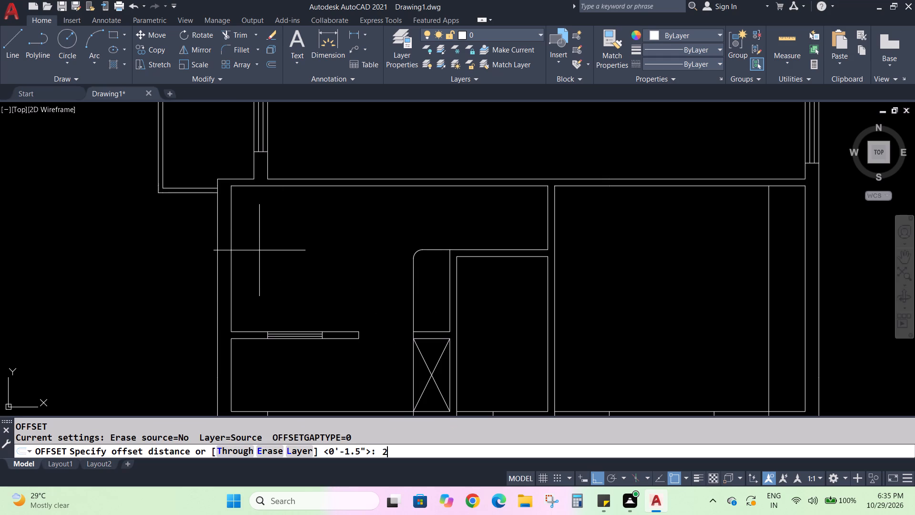
pyautogui.press('Return')
pyautogui.click(234, 271)
pyautogui.click(280, 263)
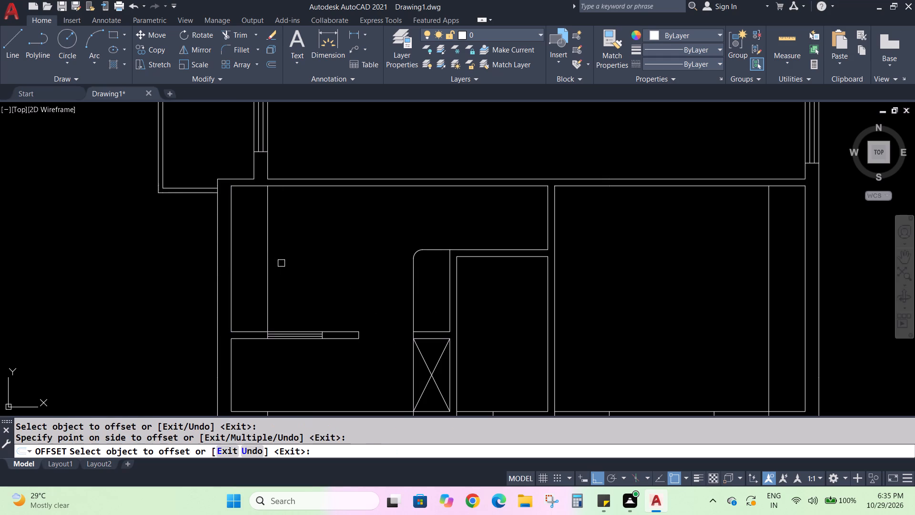
pyautogui.press('Escape')
pyautogui.press('Escape')
# Offset the upper face of the short windowed partition 2' upward into the same room.
pyautogui.press('o')
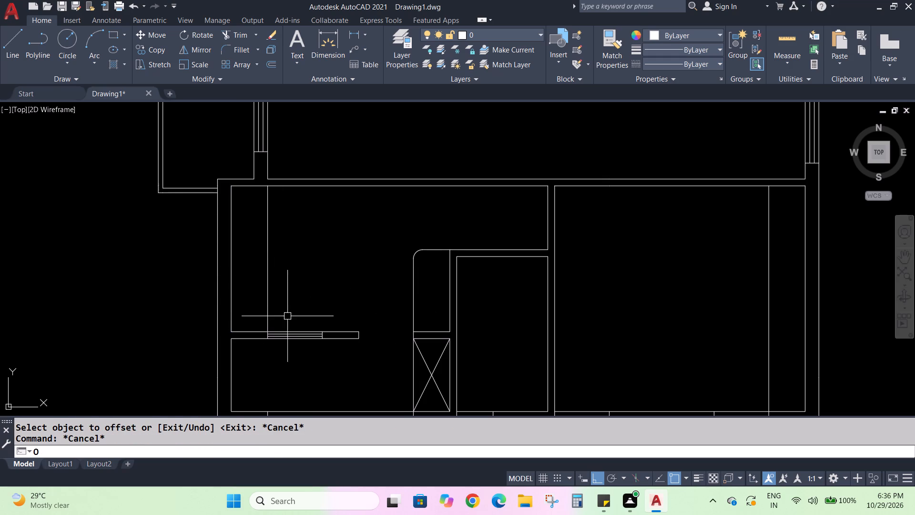
pyautogui.press('Return')
pyautogui.press('3')
pyautogui.press('BackSpace')
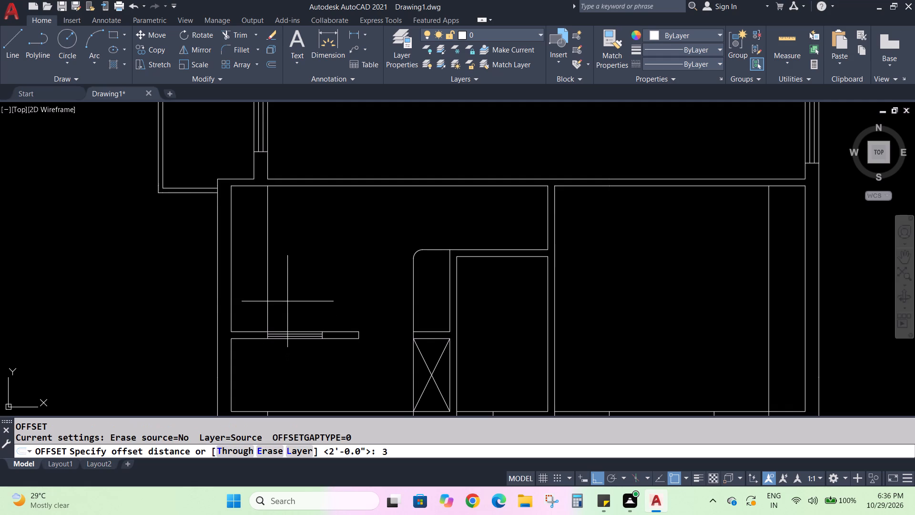
pyautogui.press('2')
pyautogui.press('1')
pyautogui.press('BackSpace')
pyautogui.press("'")
pyautogui.press('Return')
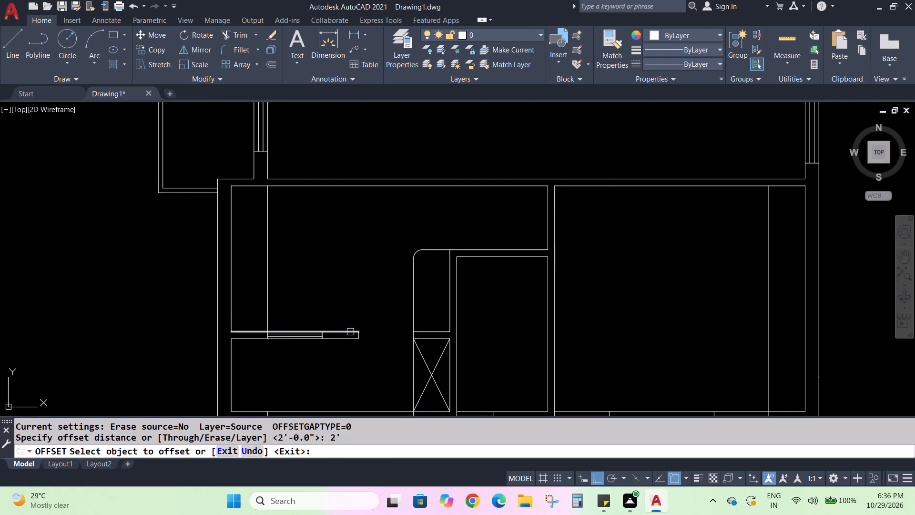
pyautogui.click(350, 332)
pyautogui.click(339, 308)
pyautogui.press('Escape')
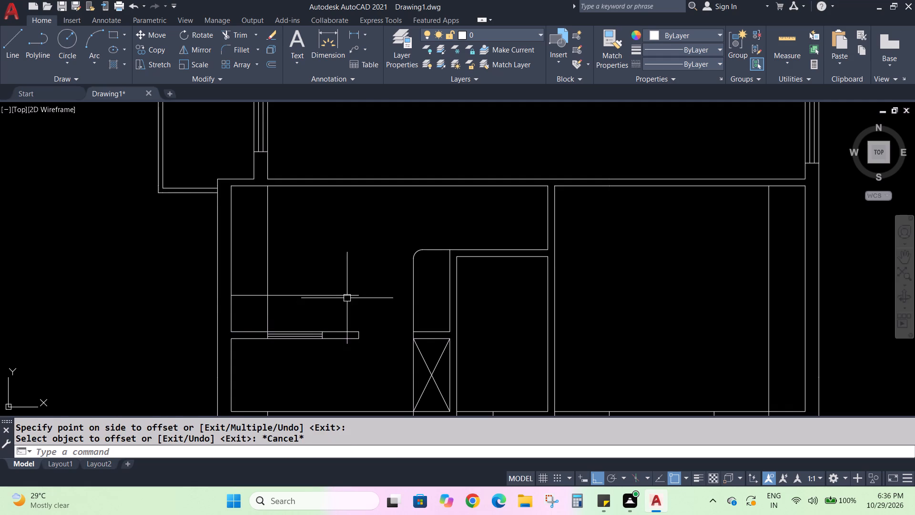
# Trim the overlapping ends of the two 2' offset lines to form a clean L-shaped counter corner.
pyautogui.press('t')
pyautogui.press('r')
pyautogui.press('Return')
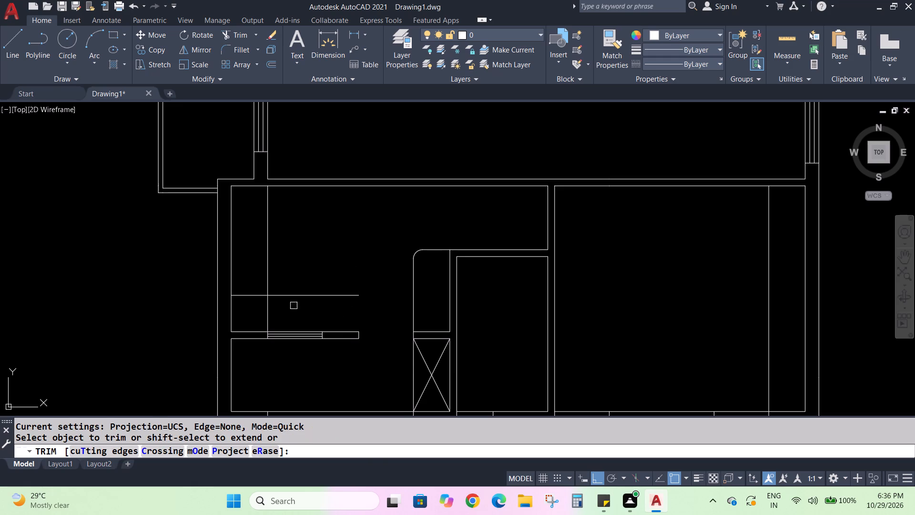
pyautogui.click(268, 314)
pyautogui.click(254, 297)
pyautogui.press('Escape')
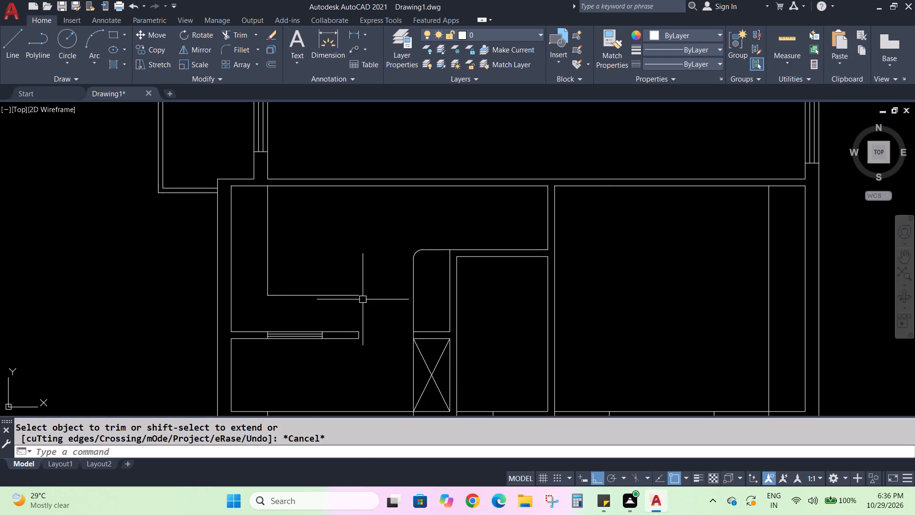
pyautogui.press('Escape')
# Close the counter's open end with a vertical line down to the free end of the windowed partition.
pyautogui.press('l')
pyautogui.press('Return')
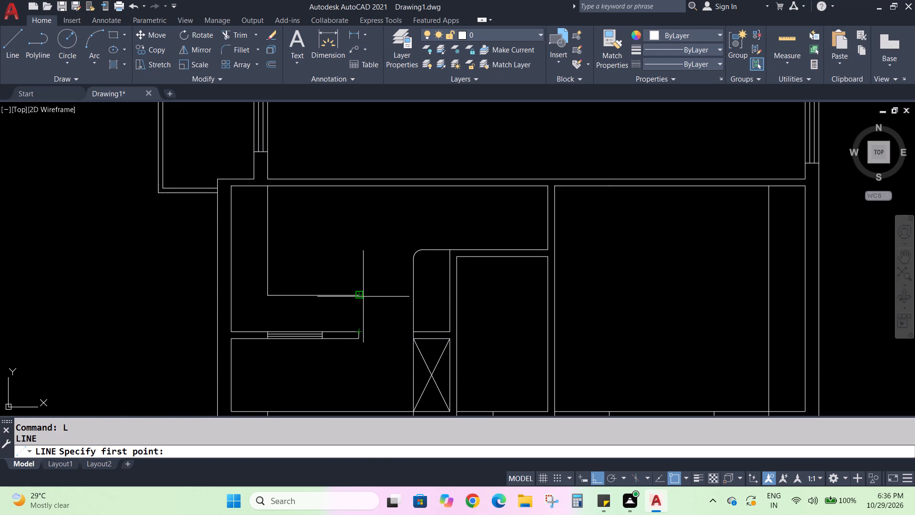
pyautogui.click(360, 299)
pyautogui.click(358, 331)
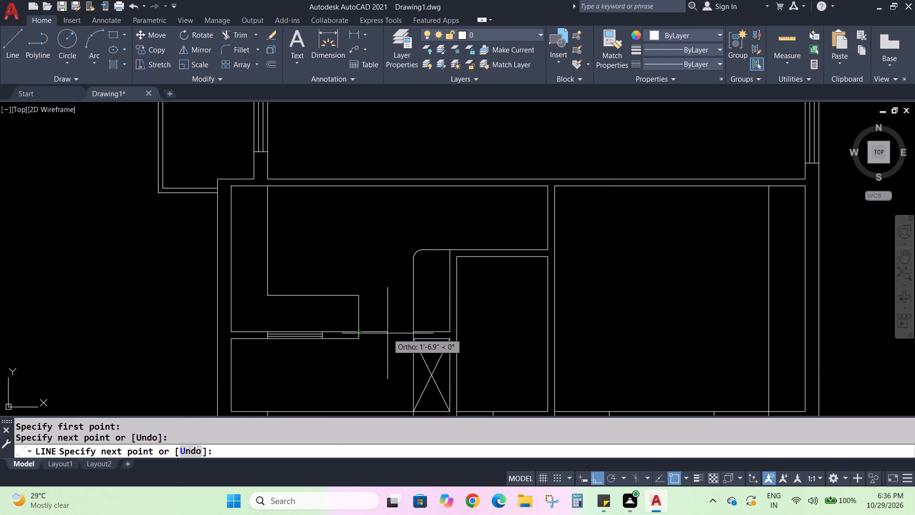
pyautogui.press('Escape')
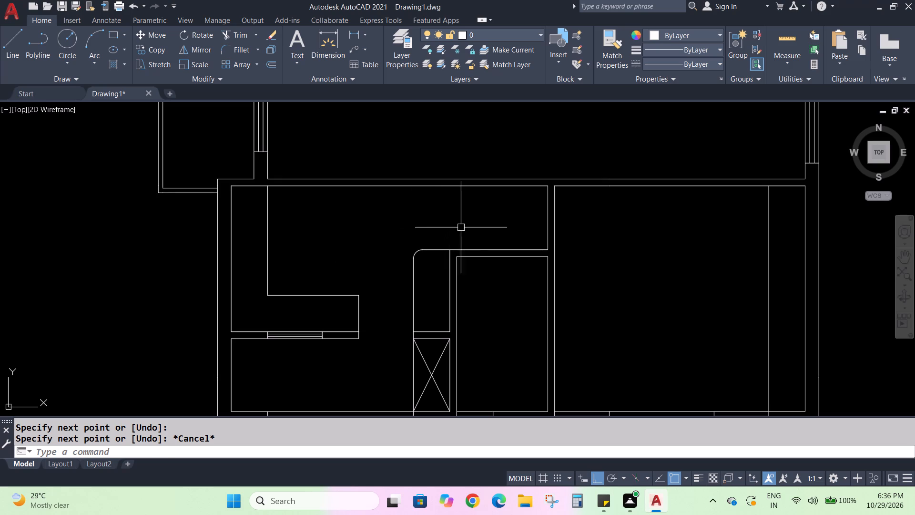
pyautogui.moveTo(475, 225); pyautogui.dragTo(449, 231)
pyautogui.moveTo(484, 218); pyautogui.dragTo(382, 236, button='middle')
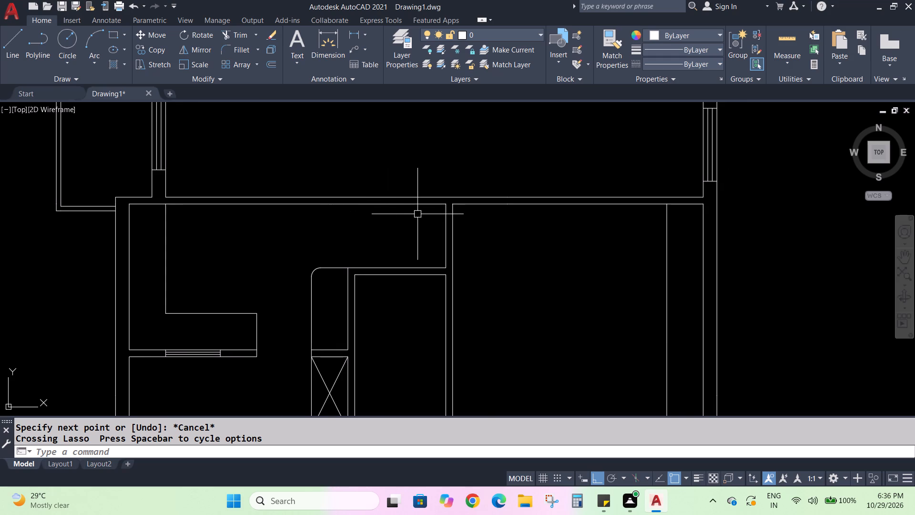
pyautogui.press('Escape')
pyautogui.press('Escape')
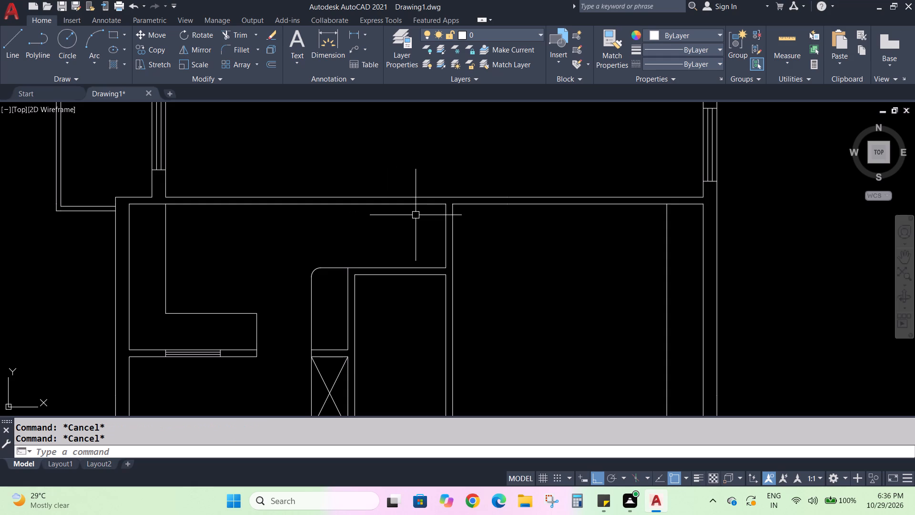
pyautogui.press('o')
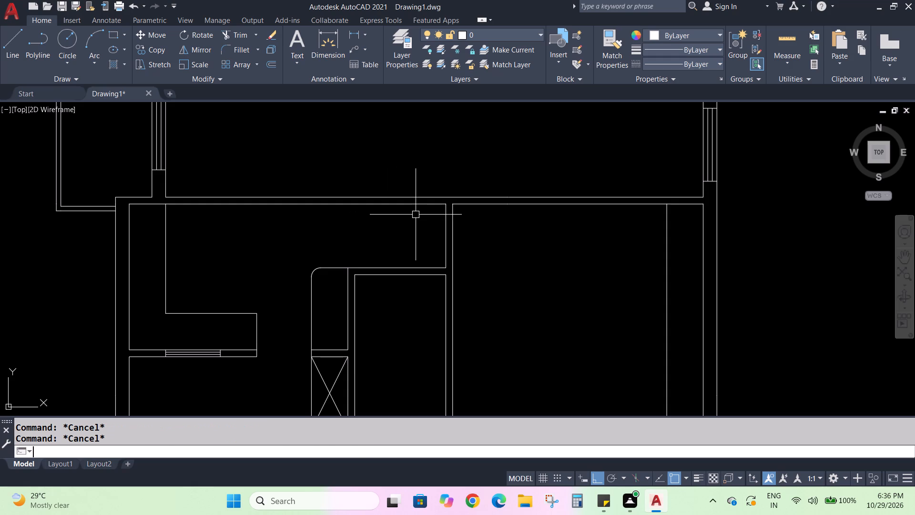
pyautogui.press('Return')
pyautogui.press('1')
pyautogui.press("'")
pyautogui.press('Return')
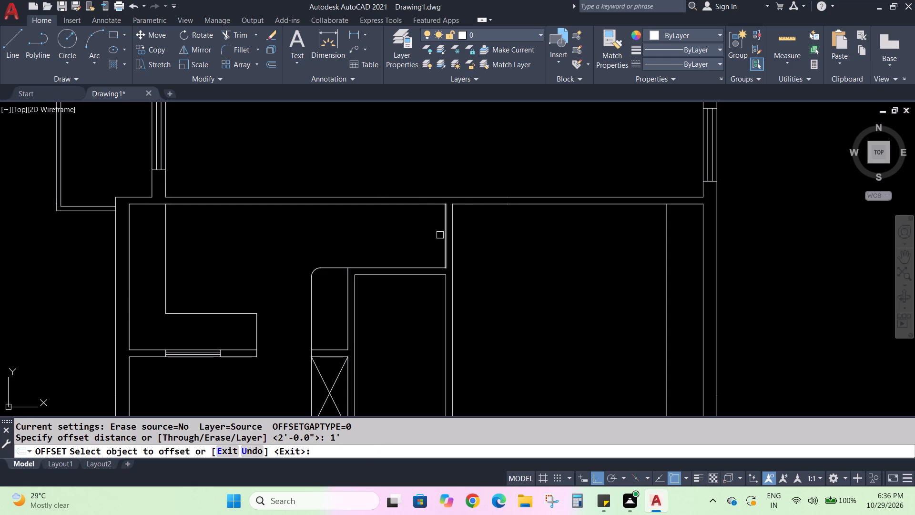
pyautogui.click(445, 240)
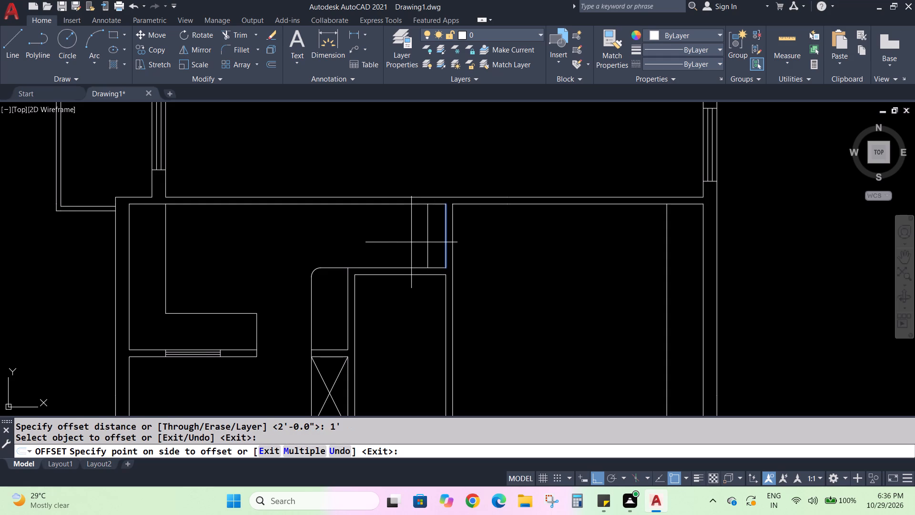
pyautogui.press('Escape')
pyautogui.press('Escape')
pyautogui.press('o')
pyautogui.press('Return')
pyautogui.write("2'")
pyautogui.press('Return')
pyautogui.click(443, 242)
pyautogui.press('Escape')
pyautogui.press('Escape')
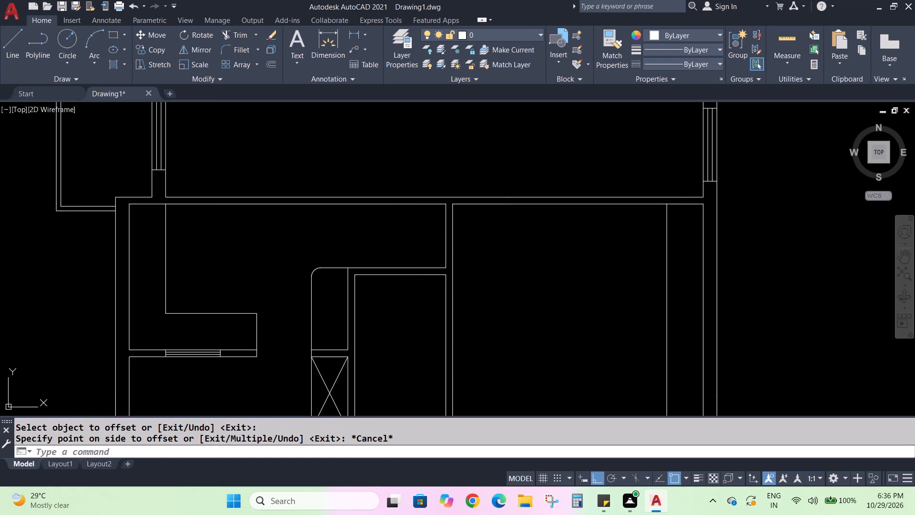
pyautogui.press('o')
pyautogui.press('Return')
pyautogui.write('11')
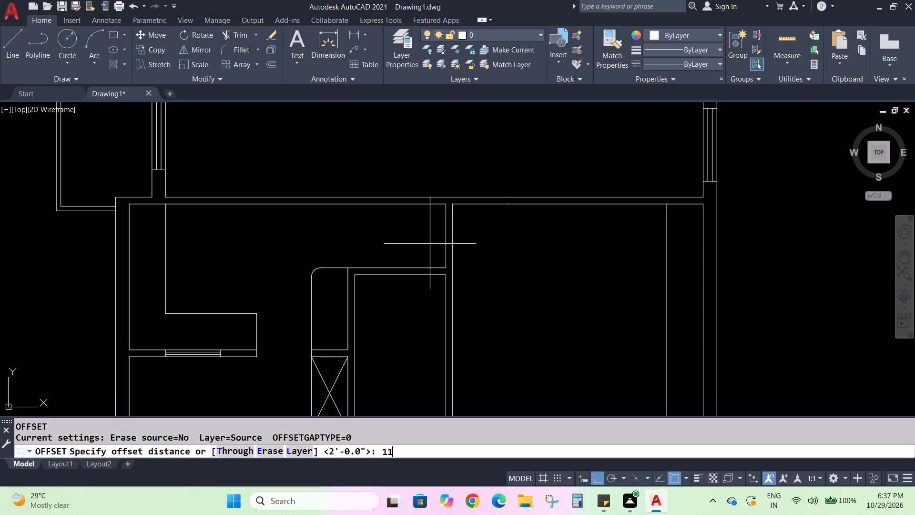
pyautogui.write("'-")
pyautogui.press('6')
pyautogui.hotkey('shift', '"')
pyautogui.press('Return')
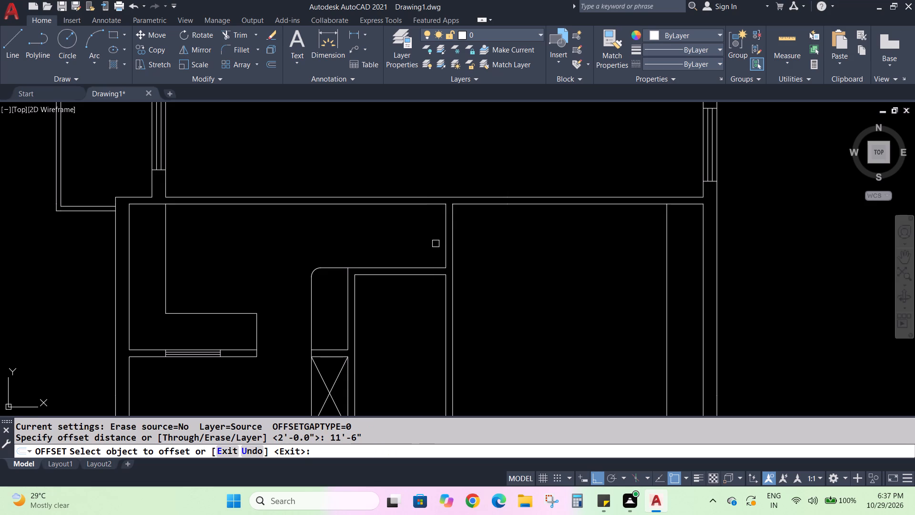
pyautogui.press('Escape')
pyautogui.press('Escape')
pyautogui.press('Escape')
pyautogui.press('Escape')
# Offset the short vertical partition face at the room's right end 1'-6" to the left, into the room.
pyautogui.press('o')
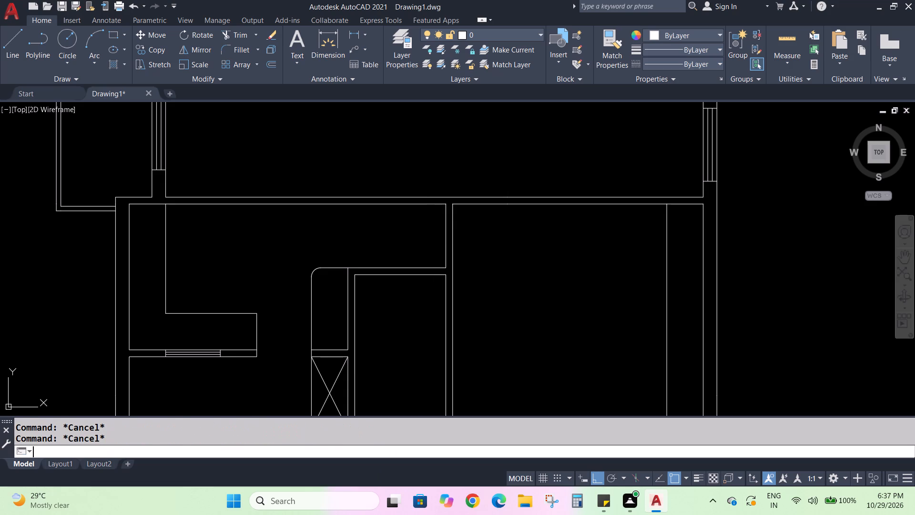
pyautogui.press('Return')
pyautogui.write('1\'-6"')
pyautogui.press('Return')
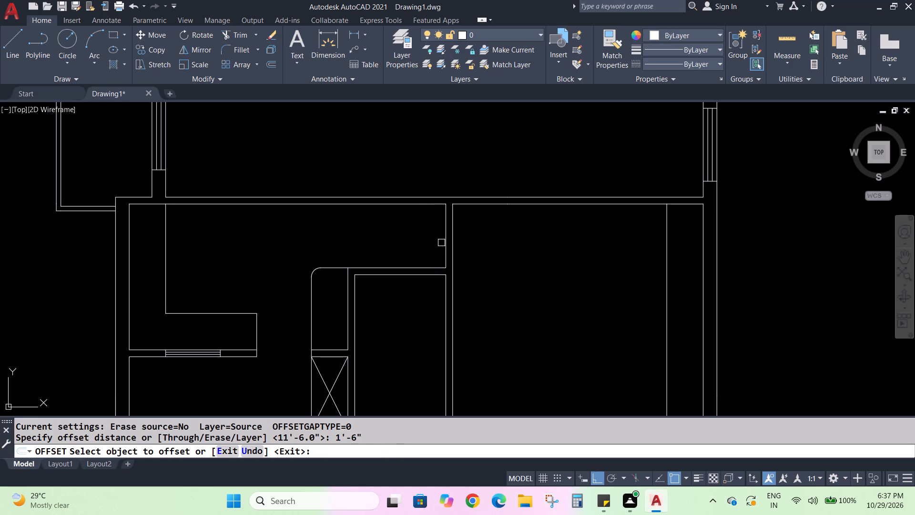
pyautogui.click(442, 244)
pyautogui.click(427, 249)
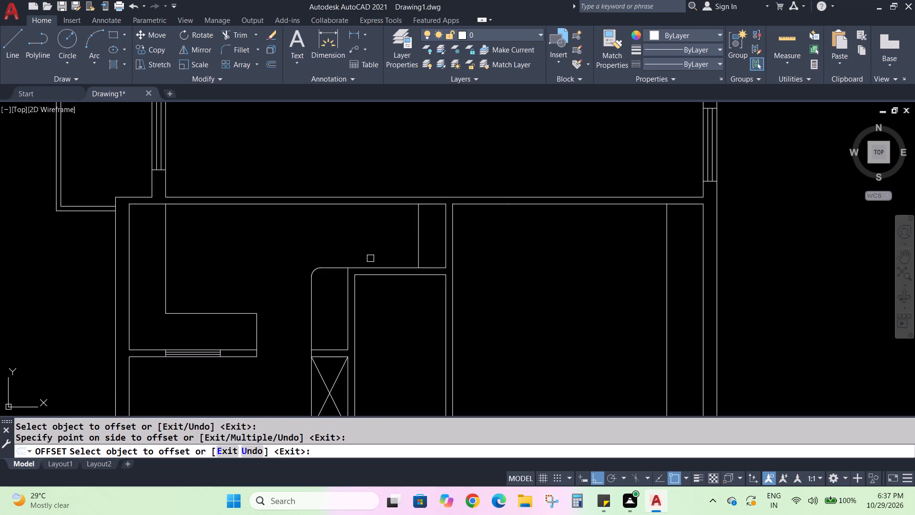
pyautogui.press('Escape')
pyautogui.press('Escape')
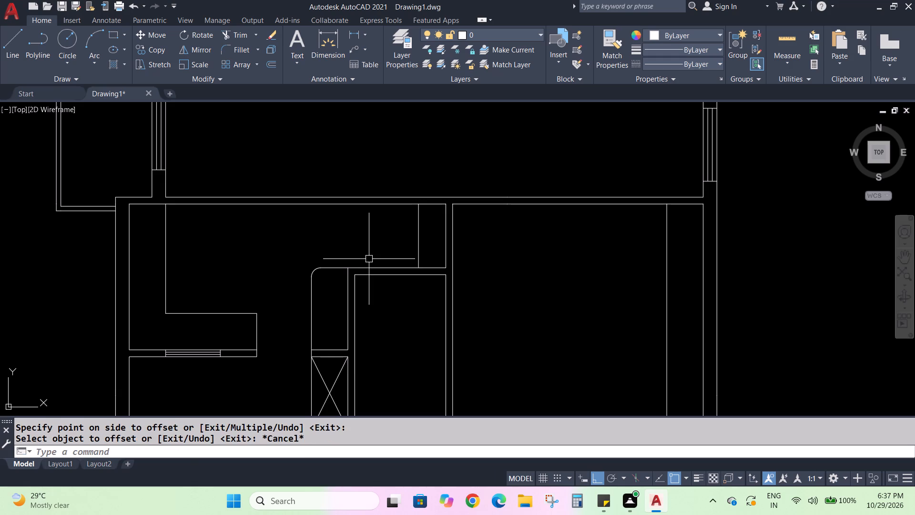
# Extend the line offset 1'-6" from the short partition face up to the upper face of the horizontal partition.
pyautogui.write('EX')
pyautogui.press('Return')
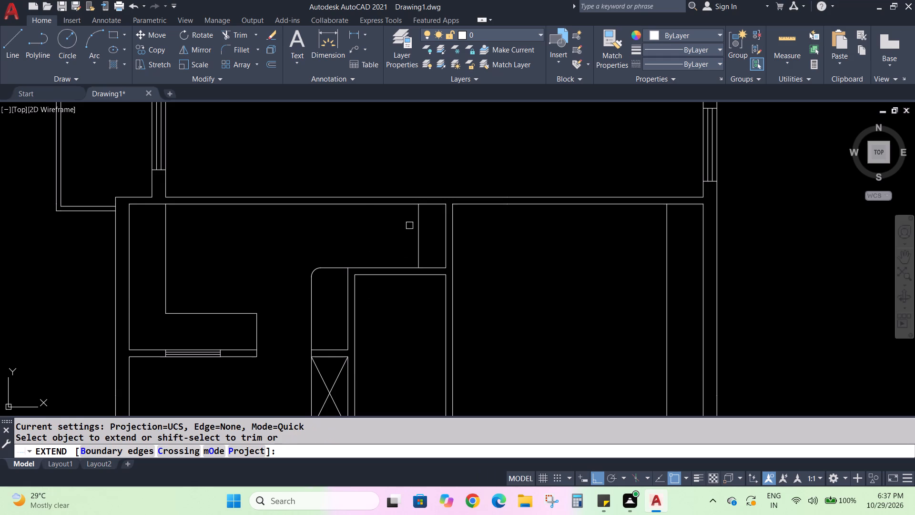
pyautogui.click(417, 216)
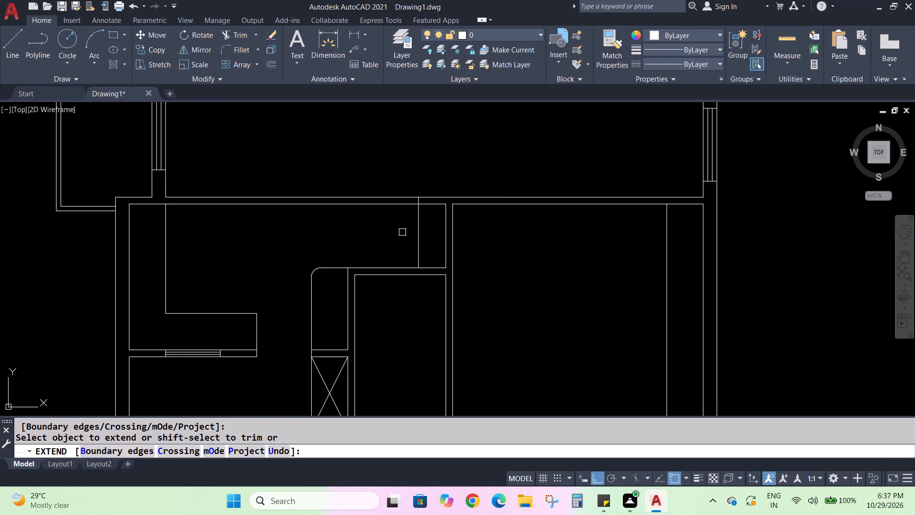
pyautogui.press('Escape')
pyautogui.press('Escape')
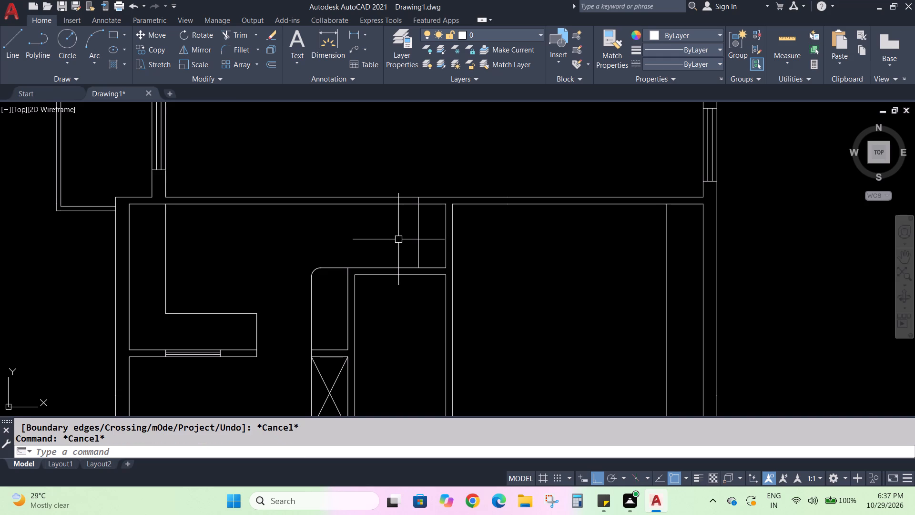
pyautogui.press('Escape')
pyautogui.press('Escape')
pyautogui.press('Escape')
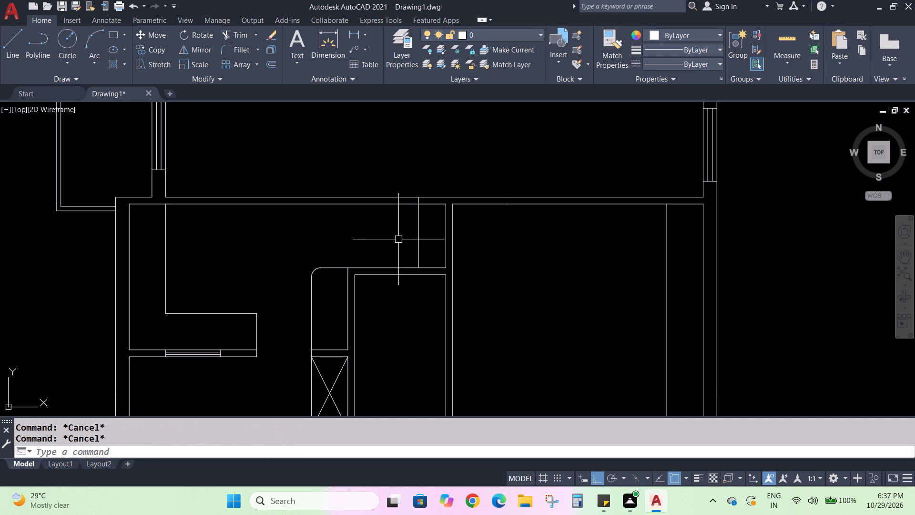
# Offset the extended vertical line 3' to the left to mark the other side of a doorway.
pyautogui.press('o')
pyautogui.press('Return')
pyautogui.write("3'")
pyautogui.press('Return')
pyautogui.click(416, 217)
pyautogui.click(395, 221)
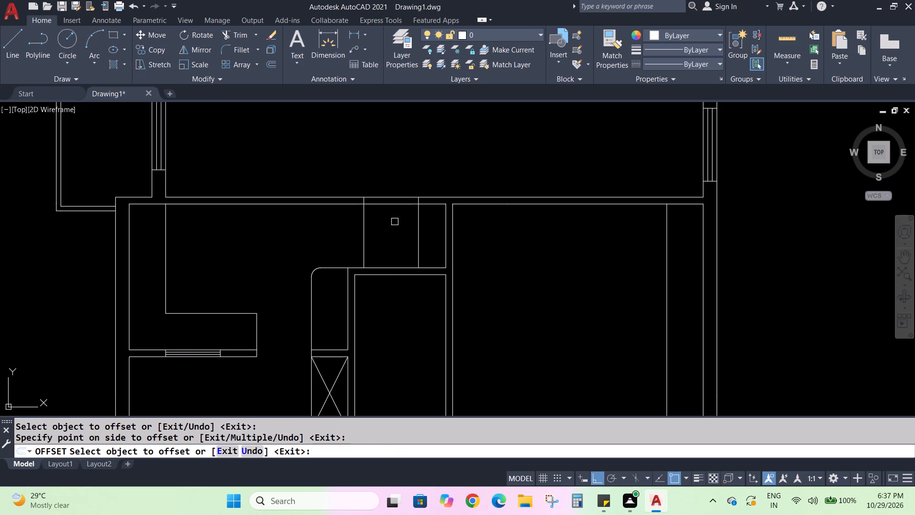
pyautogui.press('Escape')
pyautogui.press('Escape')
# Trim both partition faces between the two vertical lines, plus the left line's excess below the wall, to open the 3' doorway.
pyautogui.write('TR')
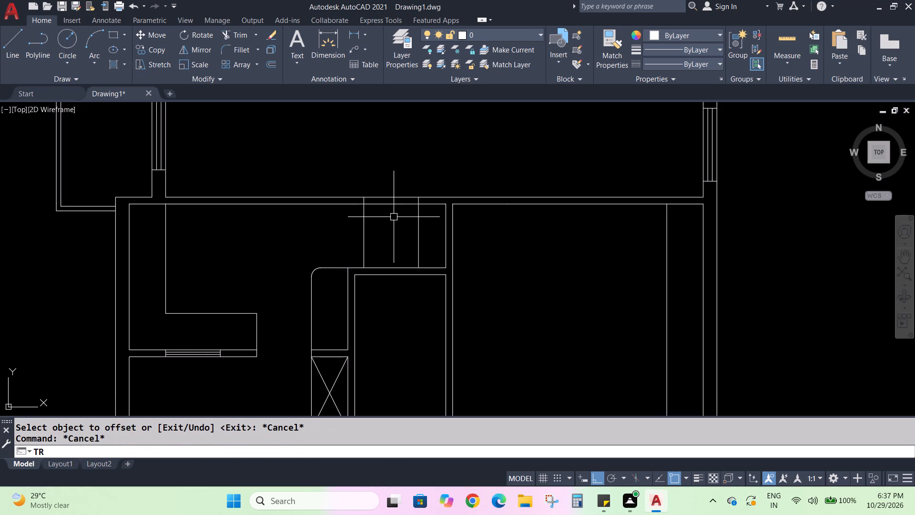
pyautogui.press('Return')
pyautogui.moveTo(389, 175); pyautogui.dragTo(341, 233)
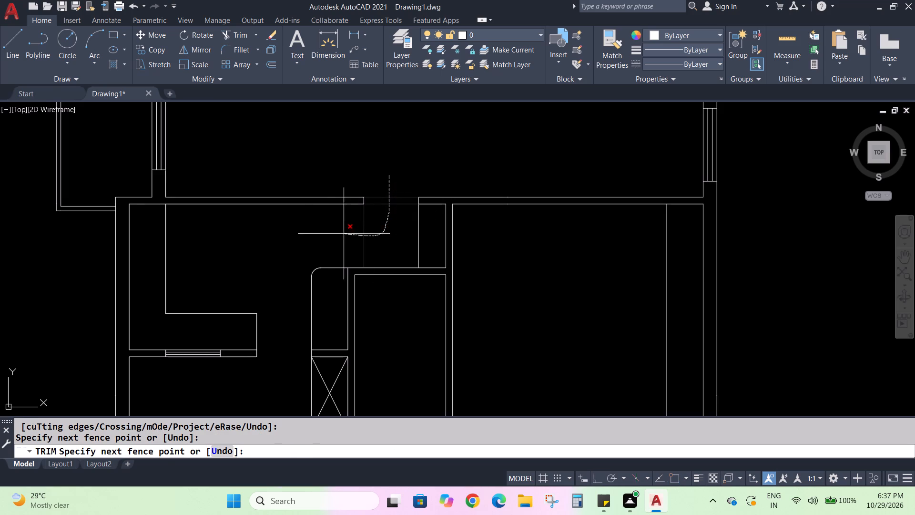
pyautogui.moveTo(341, 233); pyautogui.dragTo(333, 232)
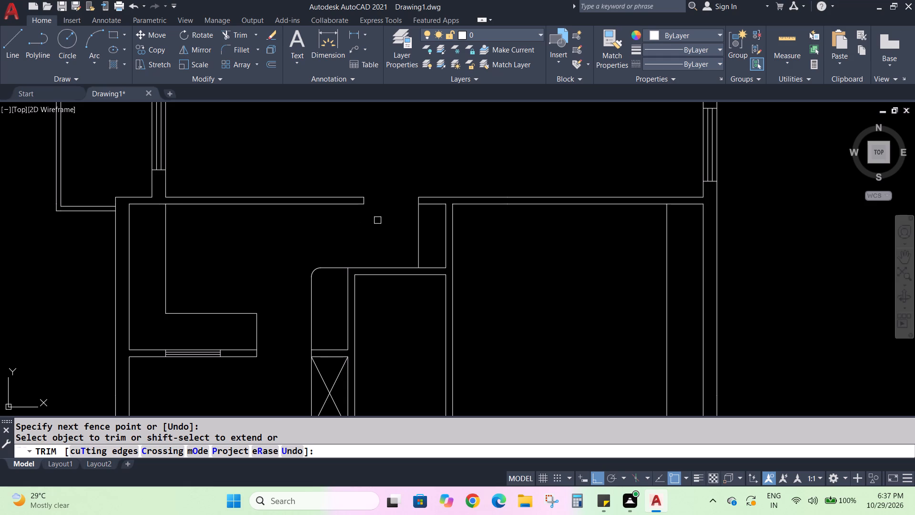
pyautogui.moveTo(377, 220); pyautogui.dragTo(372, 295, button='middle')
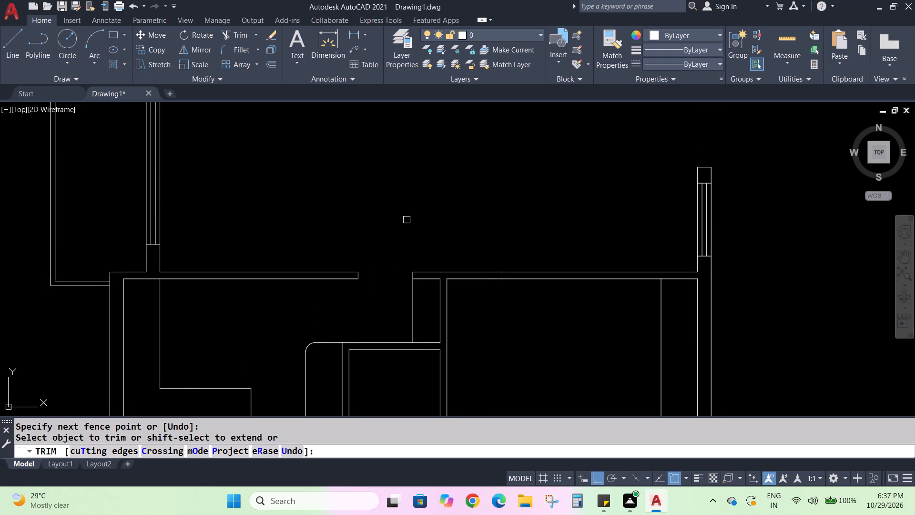
pyautogui.moveTo(543, 343); pyautogui.dragTo(460, 405, button='middle')
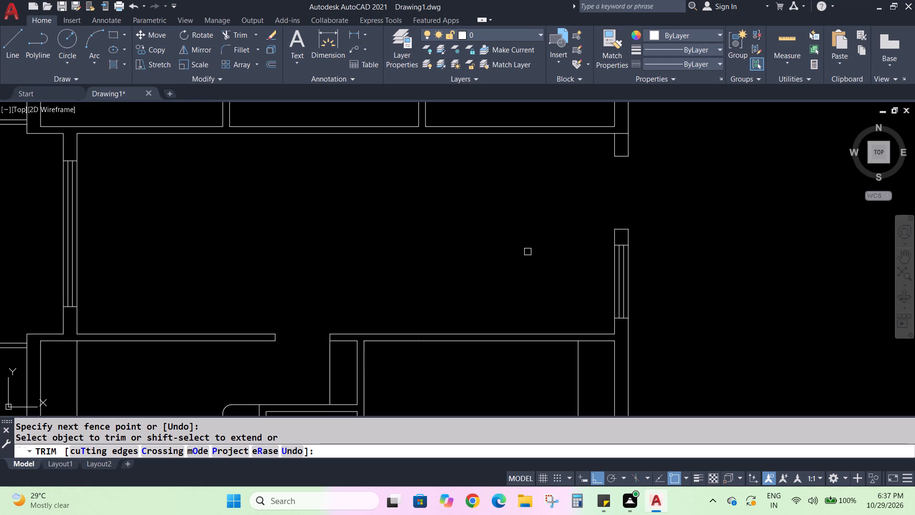
pyautogui.press('Escape')
pyautogui.press('Escape')
pyautogui.press('Escape')
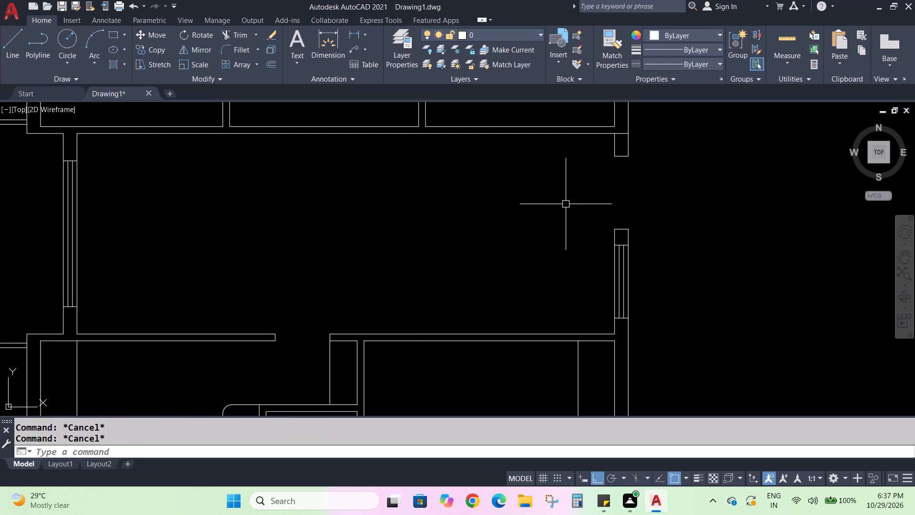
# Draw a 4' by 2" door leaf with lines, extending into the hall from the upper jamb's inner corner at the right outer wall's opening.
pyautogui.press('l')
pyautogui.press('Return')
pyautogui.click(615, 155)
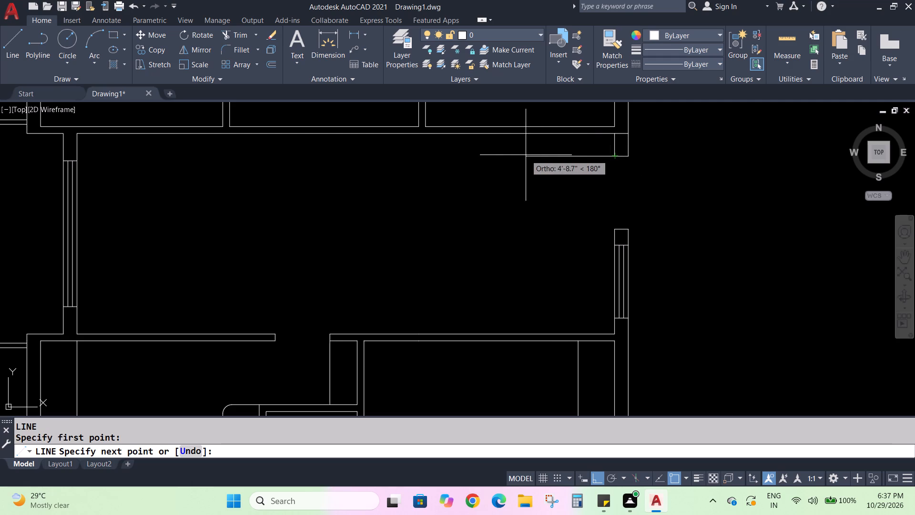
pyautogui.press('4')
pyautogui.press("'")
pyautogui.press('Return')
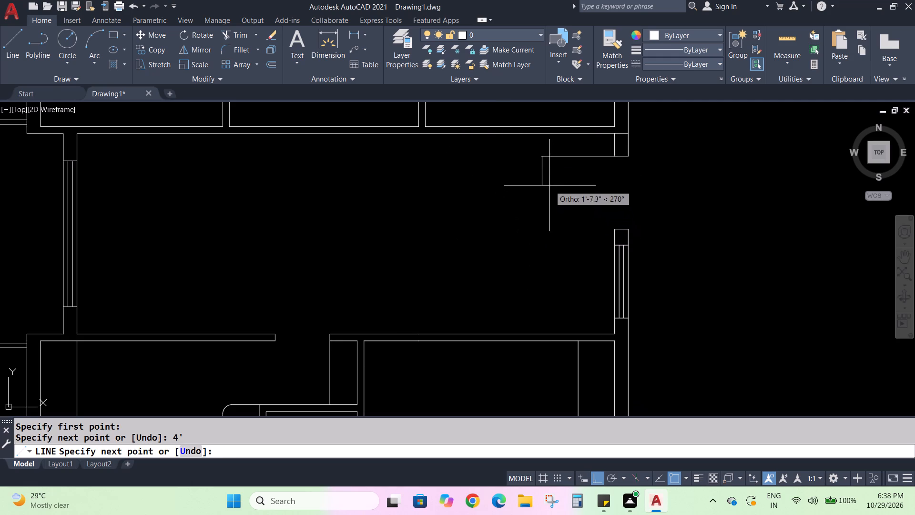
pyautogui.scroll(2, 549, 173)
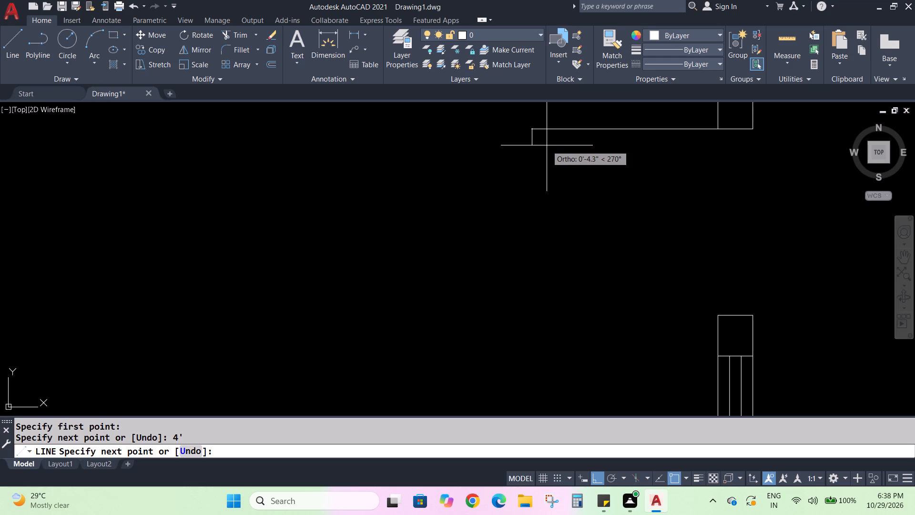
pyautogui.press('3')
pyautogui.press('BackSpace')
pyautogui.press('2')
pyautogui.hotkey('shift', '"')
pyautogui.press('Return')
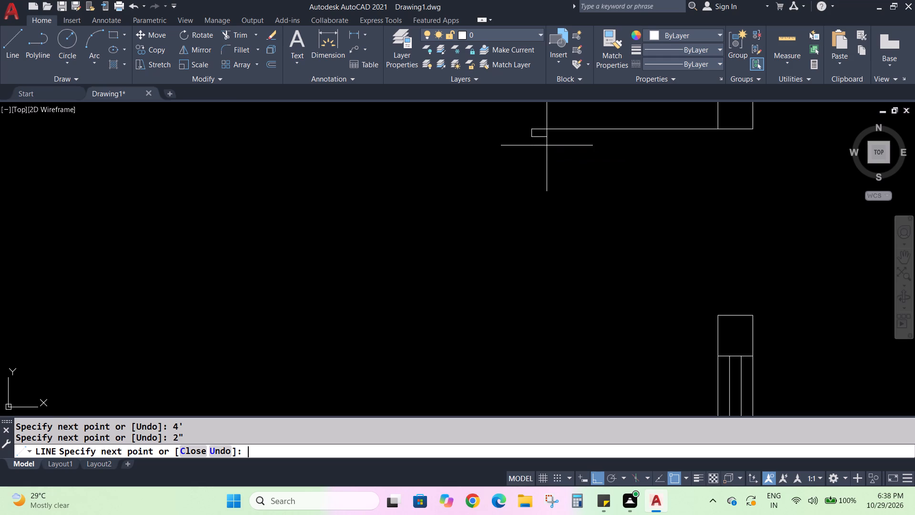
pyautogui.press('4')
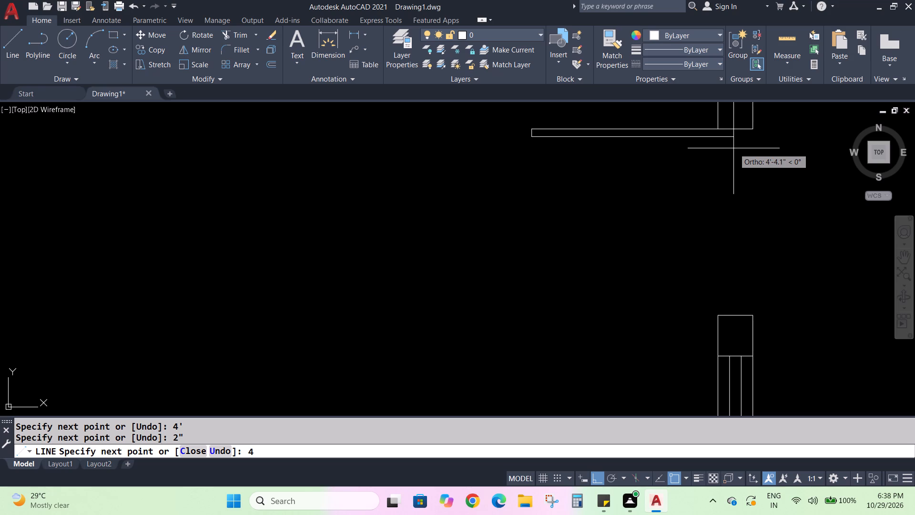
pyautogui.press("'")
pyautogui.press('Return')
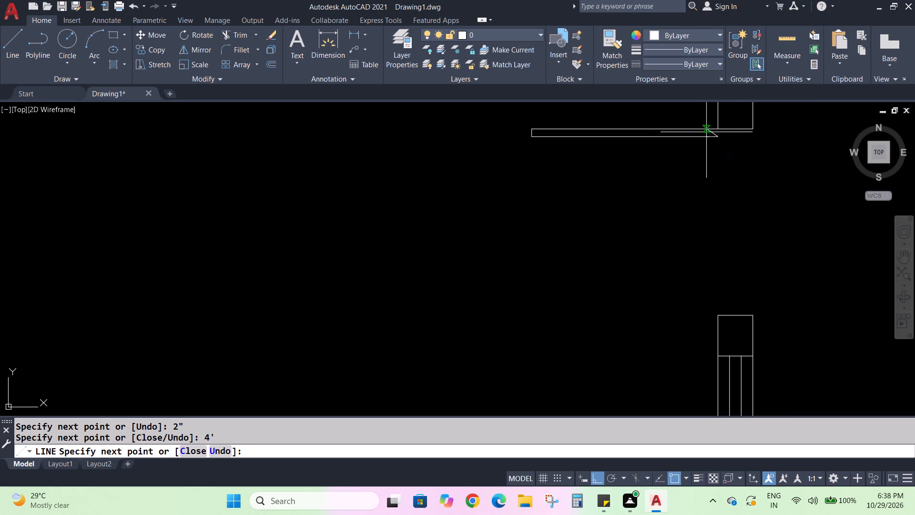
pyautogui.click(719, 129)
pyautogui.press('Escape')
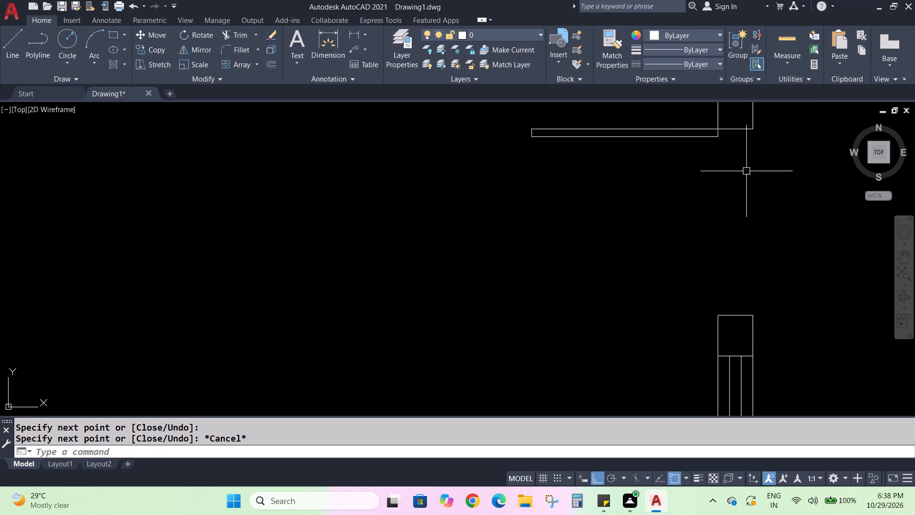
# Draw the door's swing with a Start, End, Direction arc from the leaf's lower free corner to the lower jamb's inner corner.
pyautogui.click(93, 37)
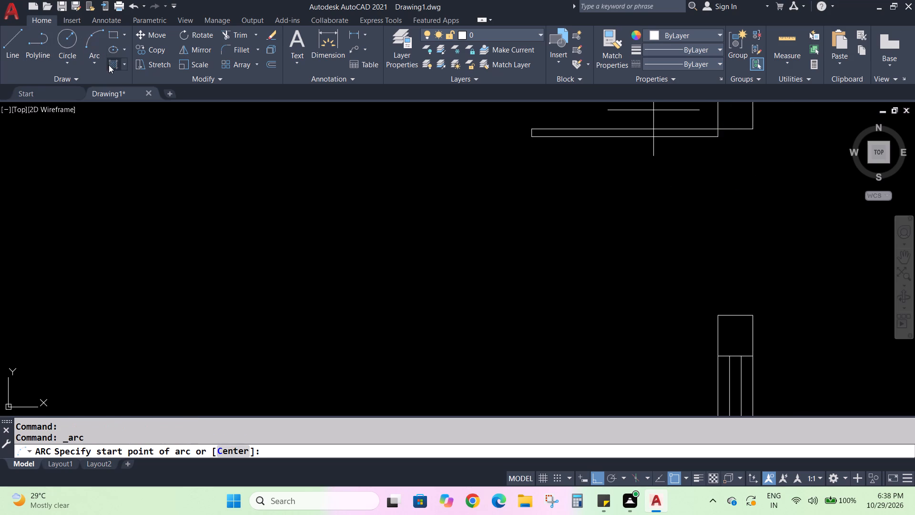
pyautogui.click(102, 66)
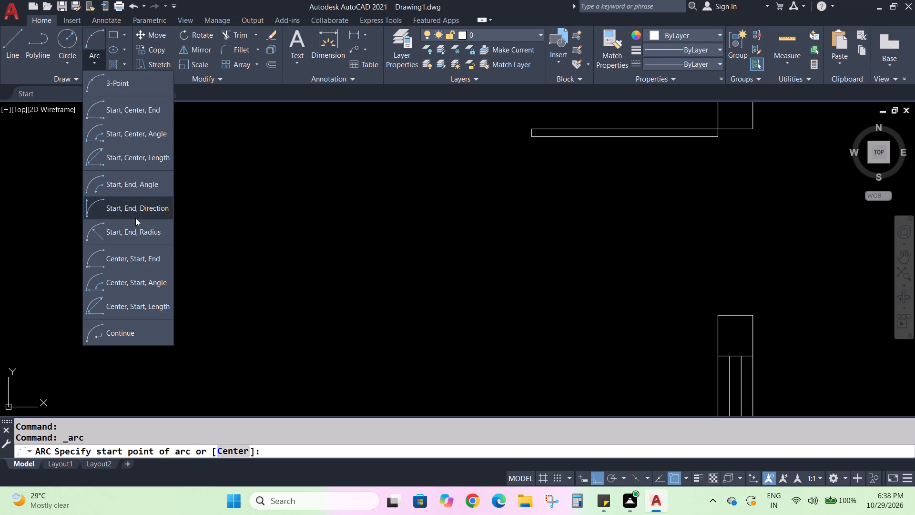
pyautogui.click(134, 212)
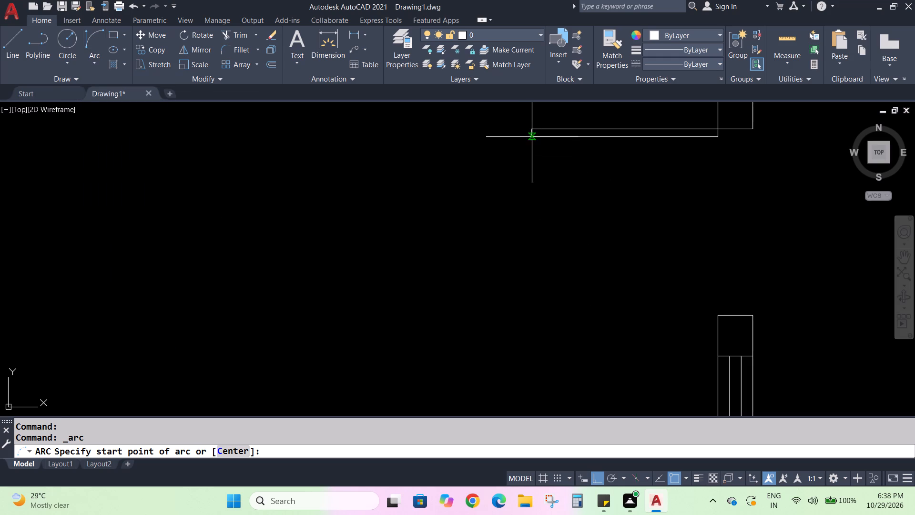
pyautogui.click(532, 140)
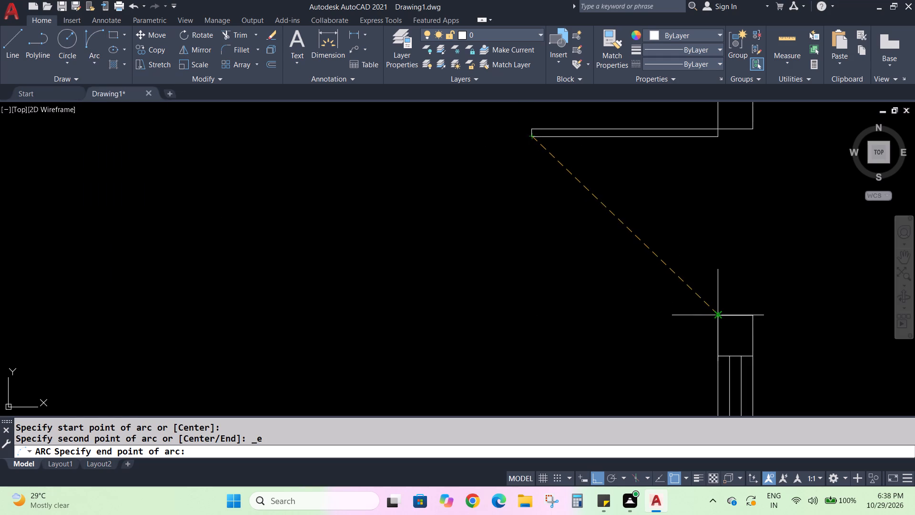
pyautogui.click(722, 317)
pyautogui.click(617, 281)
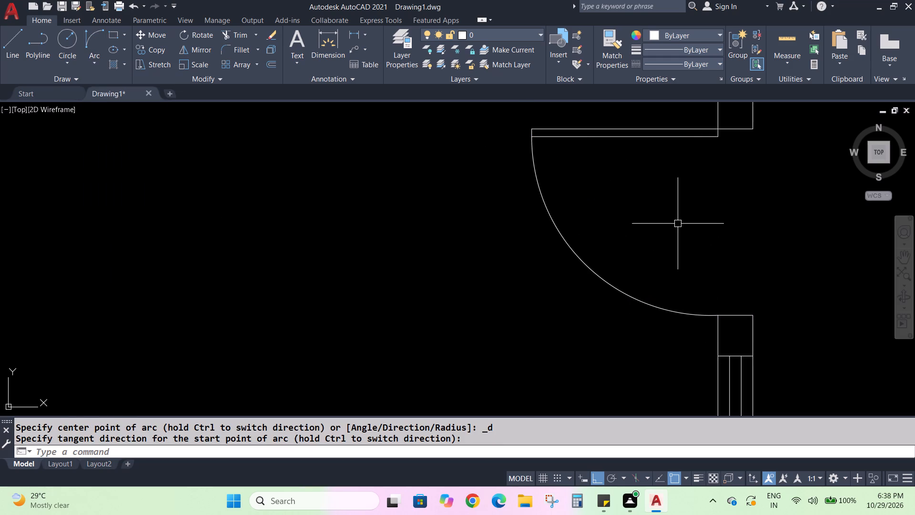
# Draw a short vertical line across the horizontal partition at the lower right room's upper-left inner corner.
pyautogui.scroll(-2, 542, 245)
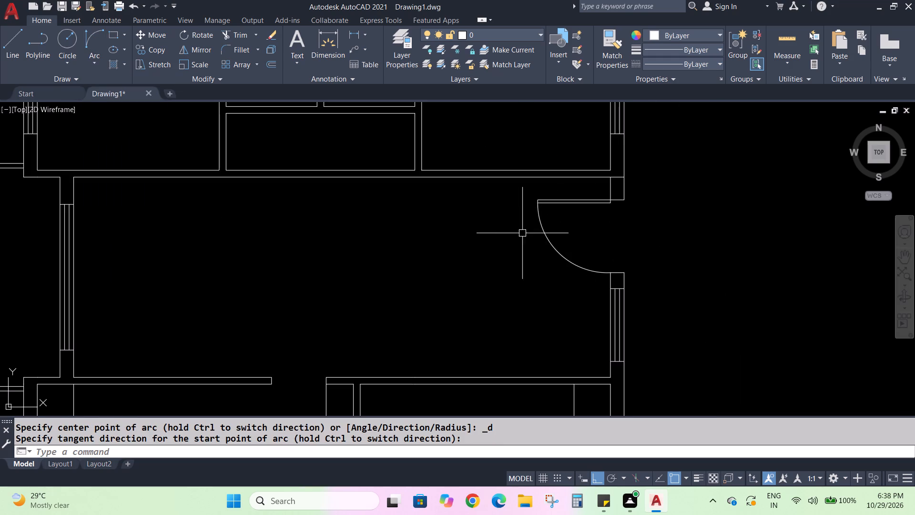
pyautogui.moveTo(387, 292); pyautogui.dragTo(444, 255, button='middle')
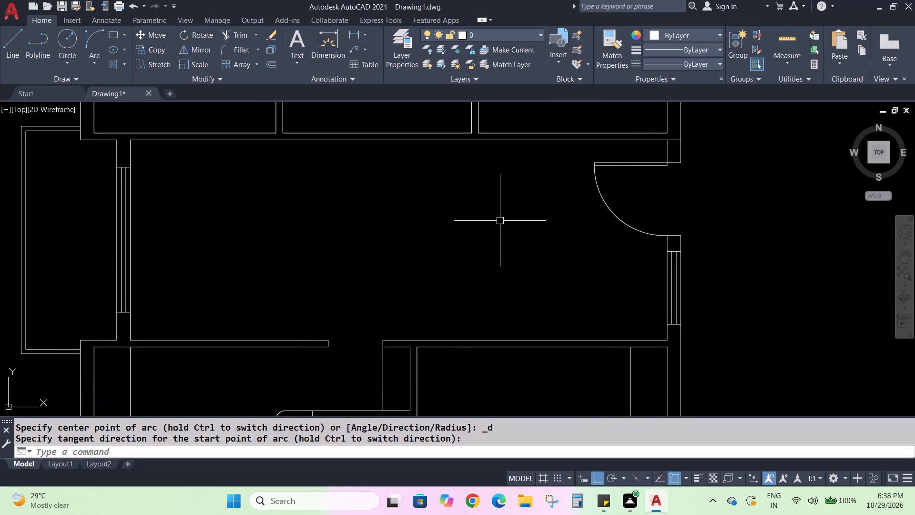
pyautogui.scroll(1, 636, 187)
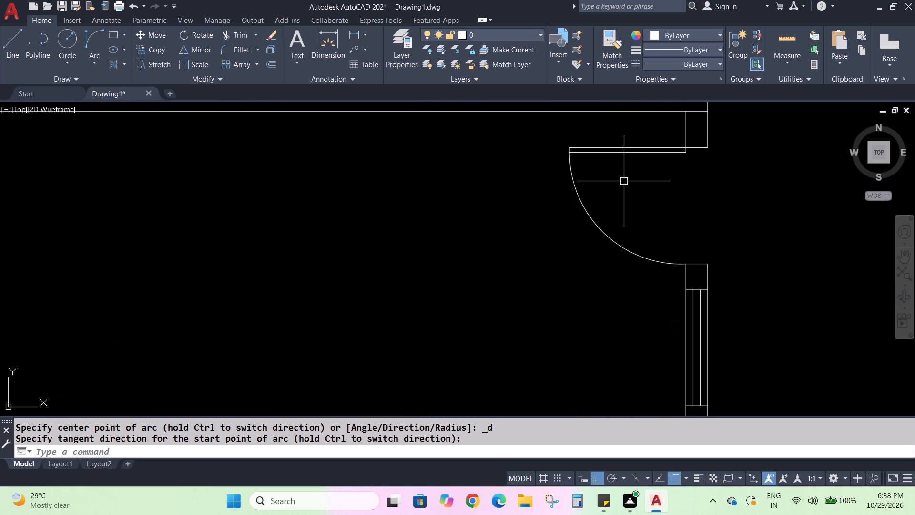
pyautogui.scroll(-4, 484, 169)
pyautogui.scroll(2, 429, 195)
pyautogui.moveTo(446, 191); pyautogui.dragTo(452, 236, button='middle')
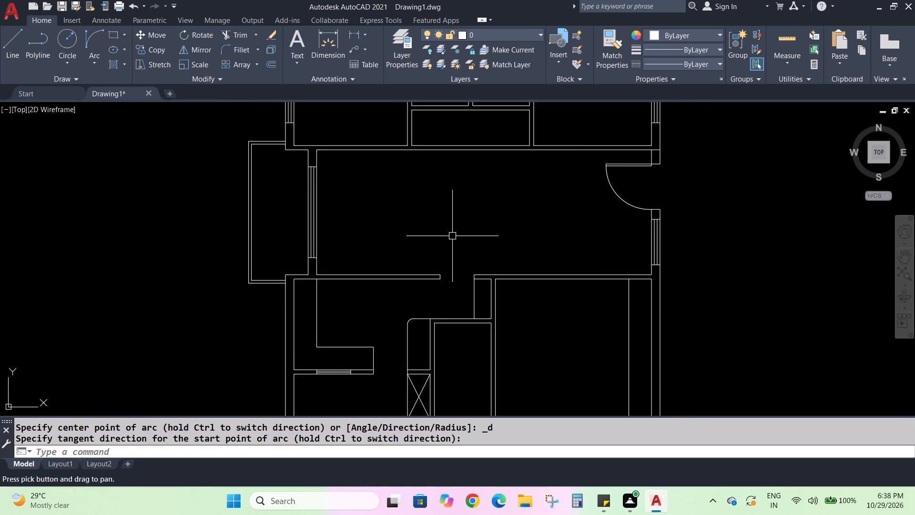
pyautogui.moveTo(568, 339); pyautogui.dragTo(529, 274, button='middle')
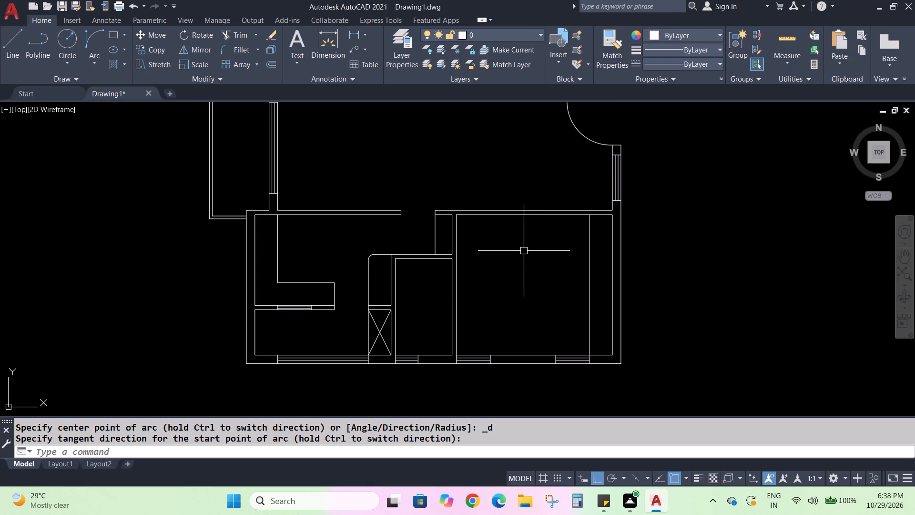
pyautogui.scroll(3, 492, 215)
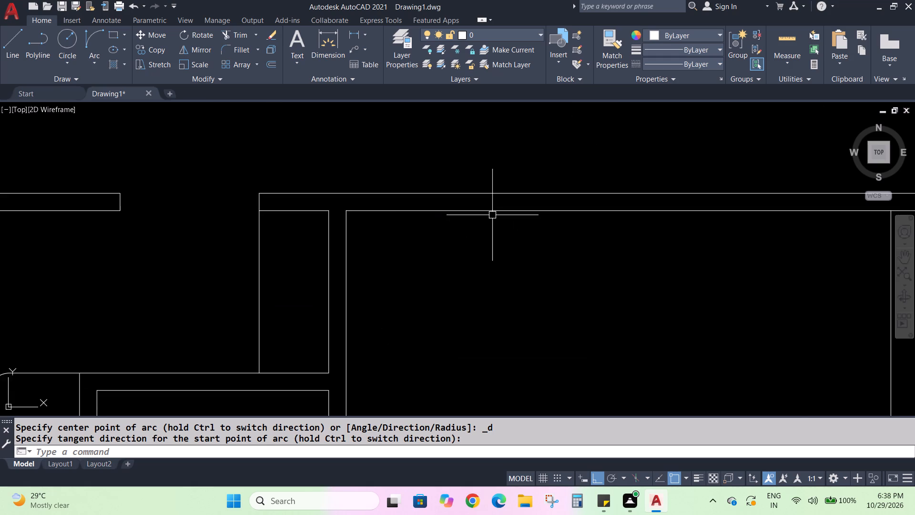
pyautogui.scroll(-1, 490, 216)
pyautogui.moveTo(474, 247); pyautogui.dragTo(465, 279, button='middle')
pyautogui.scroll(1, 465, 279)
pyautogui.moveTo(466, 278); pyautogui.dragTo(300, 284, button='middle')
pyautogui.press('Escape')
pyautogui.press('Escape')
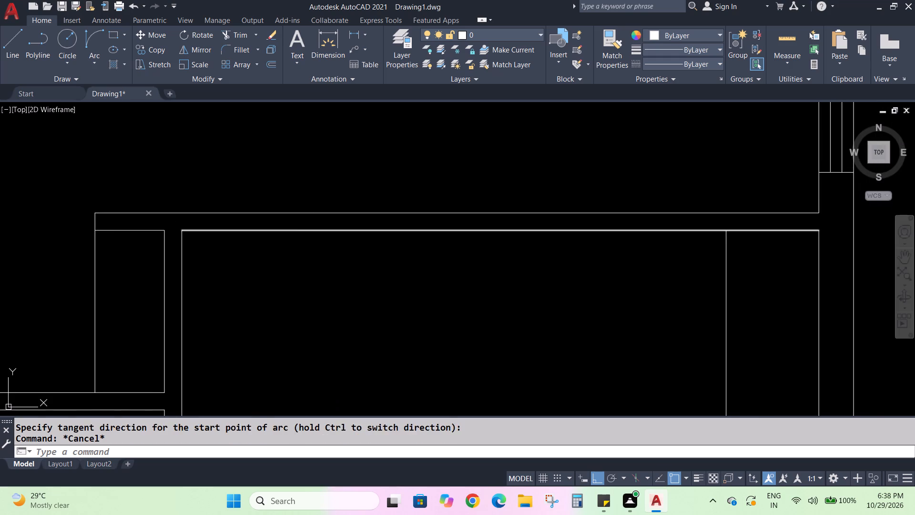
pyautogui.press('Escape')
pyautogui.press('l')
pyautogui.press('Return')
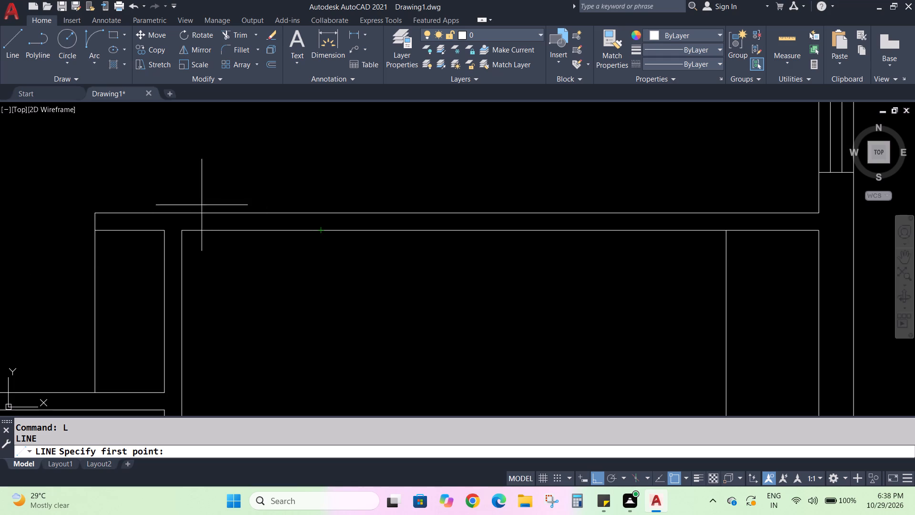
pyautogui.click(181, 232)
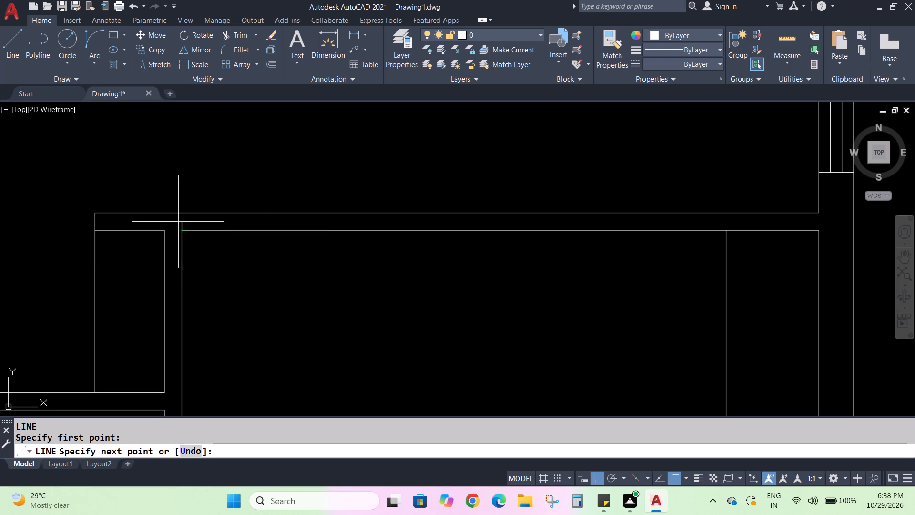
pyautogui.click(179, 212)
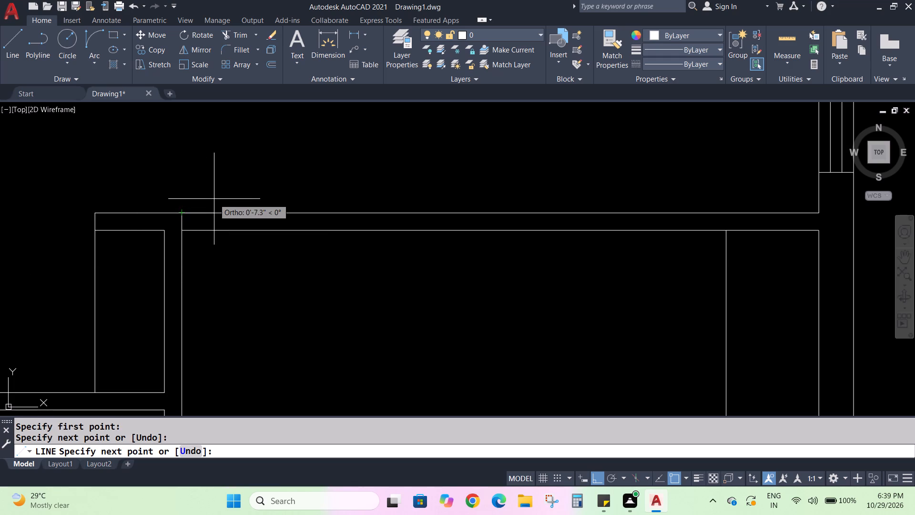
pyautogui.press('Escape')
pyautogui.press('Escape')
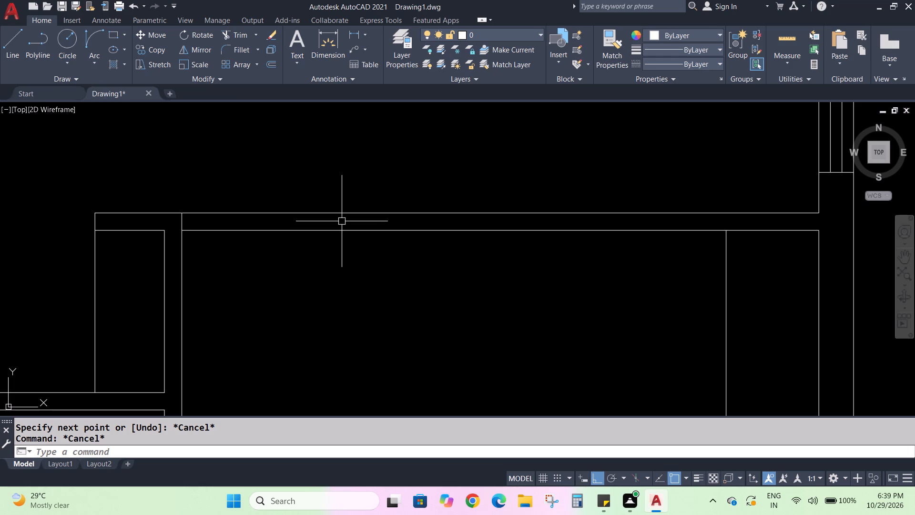
# Offset the short vertical line across the horizontal partition 3" to the right, into the lower right room's span.
pyautogui.press('o')
pyautogui.press('Return')
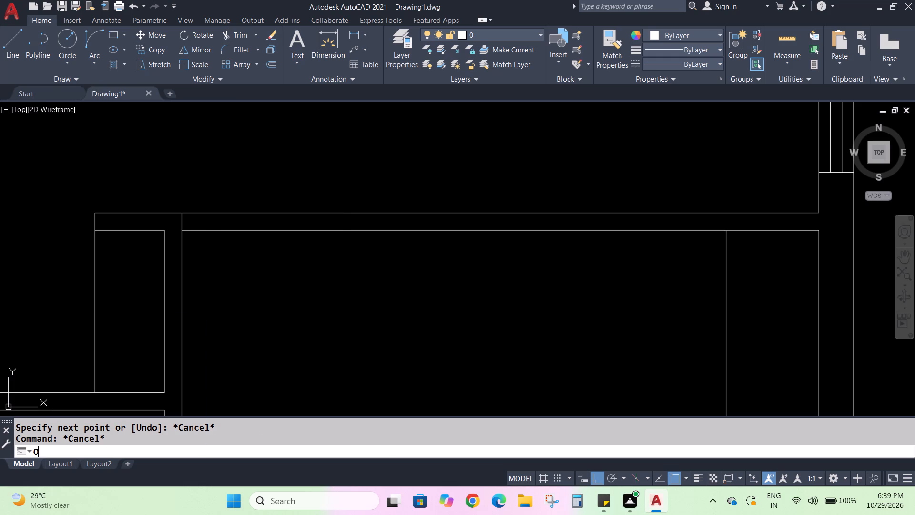
pyautogui.write('3"')
pyautogui.press('Return')
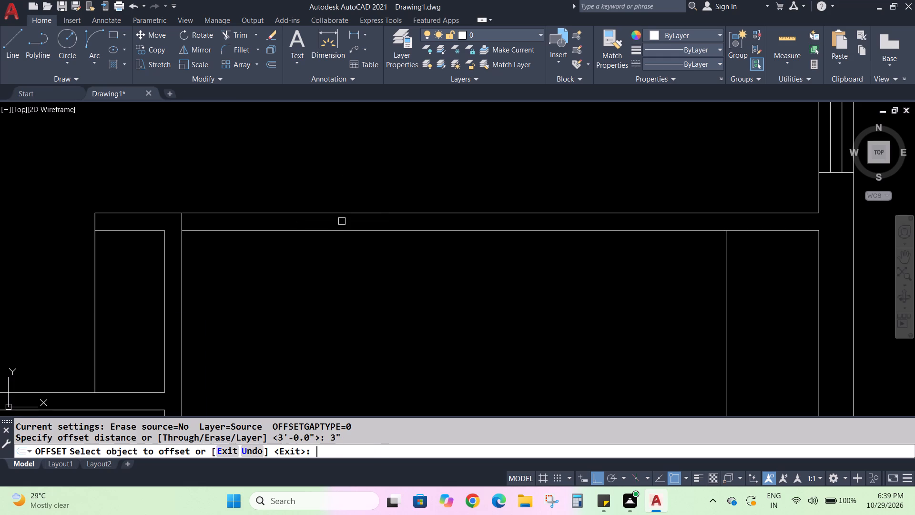
pyautogui.click(182, 222)
pyautogui.click(254, 225)
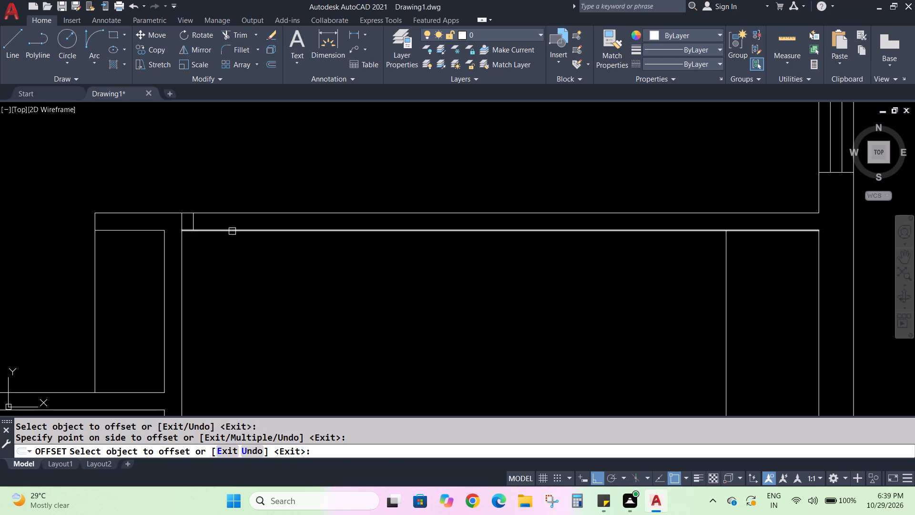
pyautogui.press('Escape')
pyautogui.press('Escape')
# Offset the new jamb line 3' to the right across the partition to mark the doorway's other side.
pyautogui.press('o')
pyautogui.press('Return')
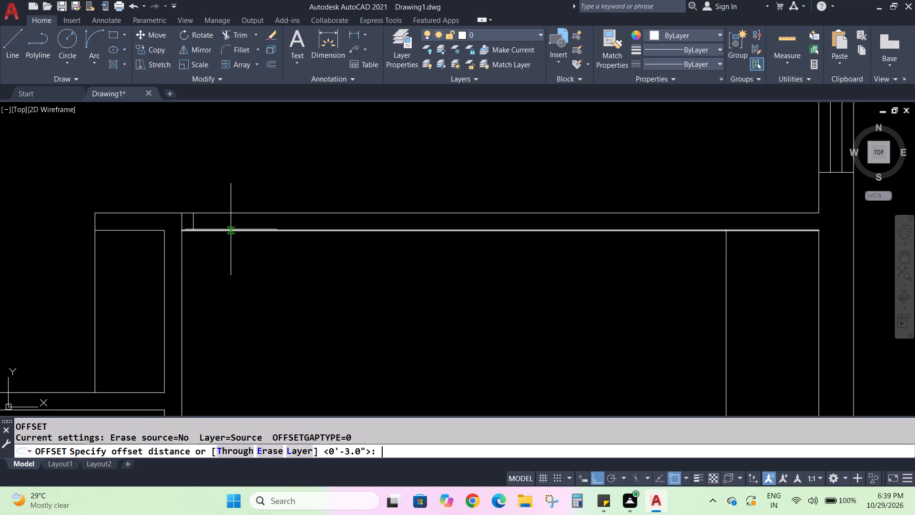
pyautogui.write("3'")
pyautogui.press('Return')
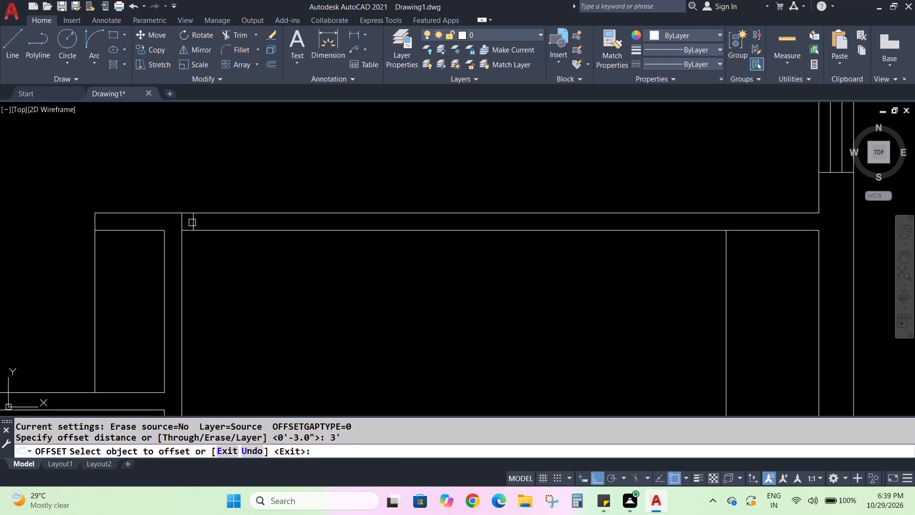
pyautogui.click(192, 222)
pyautogui.click(299, 222)
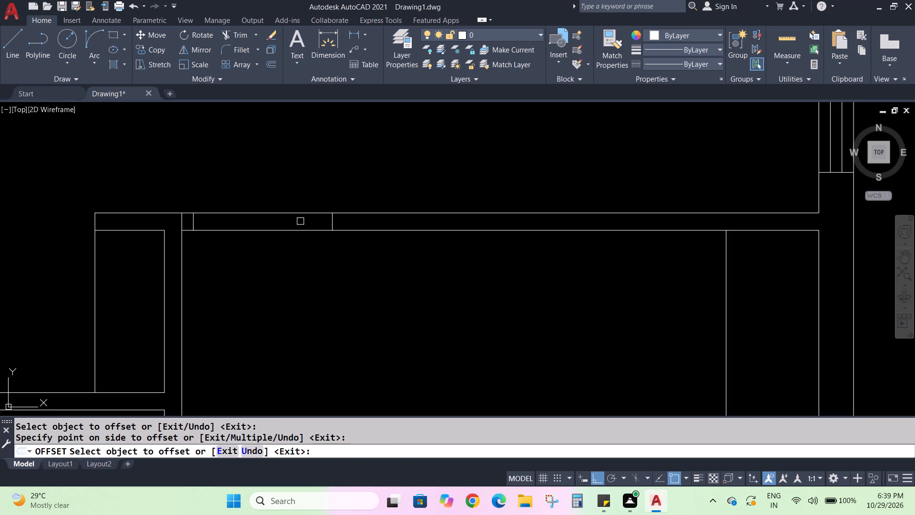
pyautogui.press('Escape')
pyautogui.press('Escape')
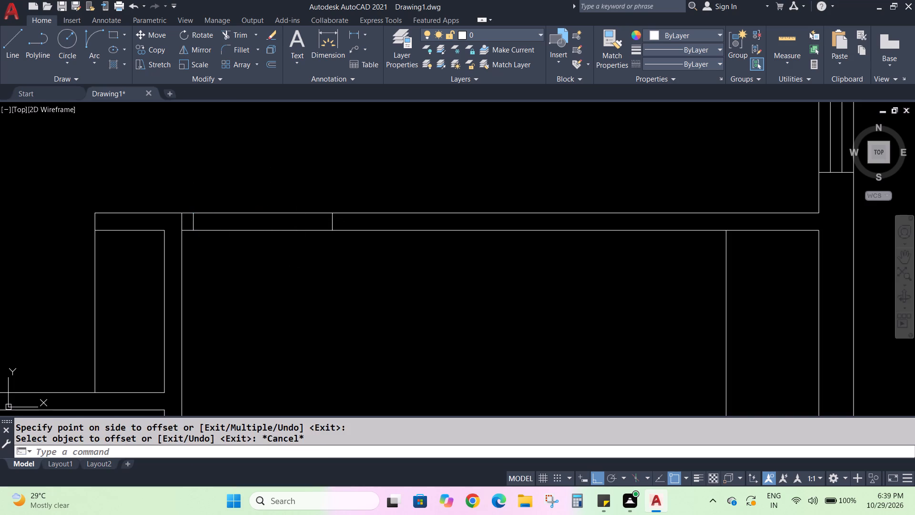
# Trim both partition faces between the two jamb lines to open the lower right room's 3' doorway.
pyautogui.write('TR')
pyautogui.press('Return')
pyautogui.moveTo(291, 187); pyautogui.dragTo(264, 247)
pyautogui.press('Escape')
pyautogui.press('Escape')
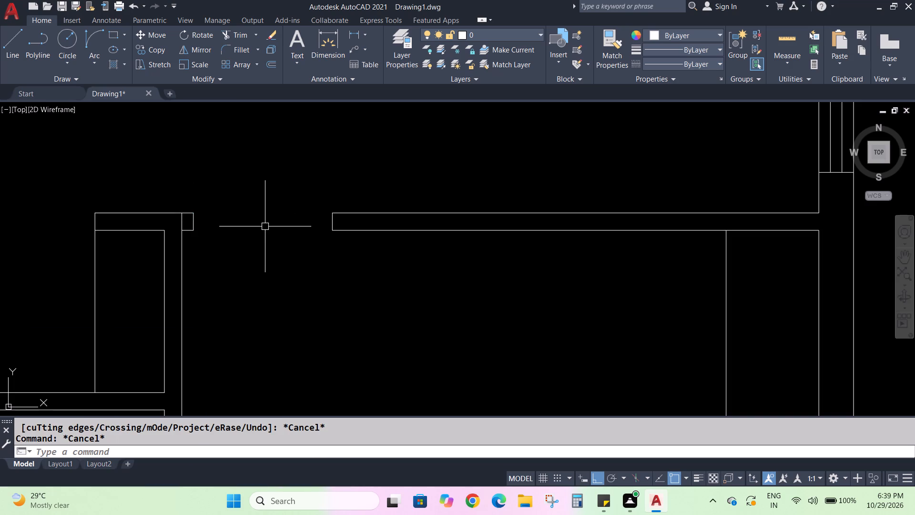
# Draw a 3' by 2" door leaf with lines, extending down into the lower right room from the left jamb's lower corner.
pyautogui.press('l')
pyautogui.press('Return')
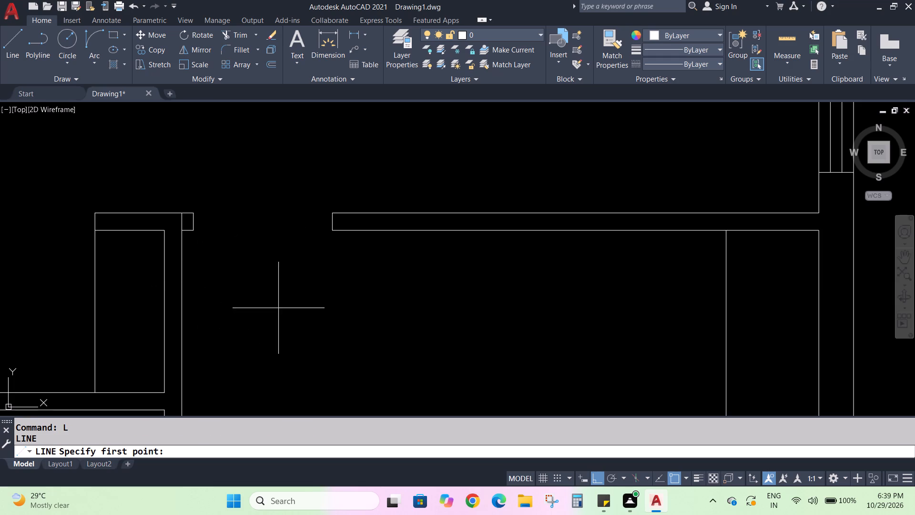
pyautogui.moveTo(278, 302); pyautogui.dragTo(328, 256, button='middle')
pyautogui.moveTo(245, 182); pyautogui.dragTo(249, 207)
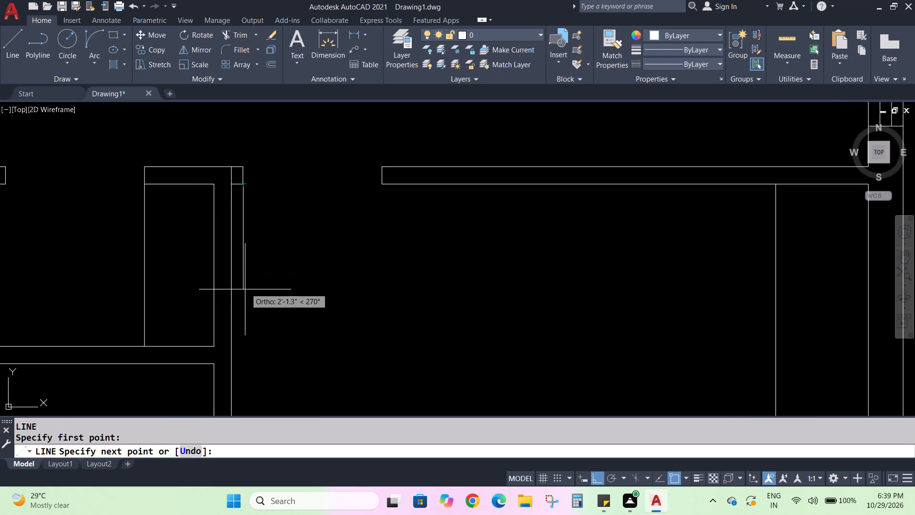
pyautogui.press('3')
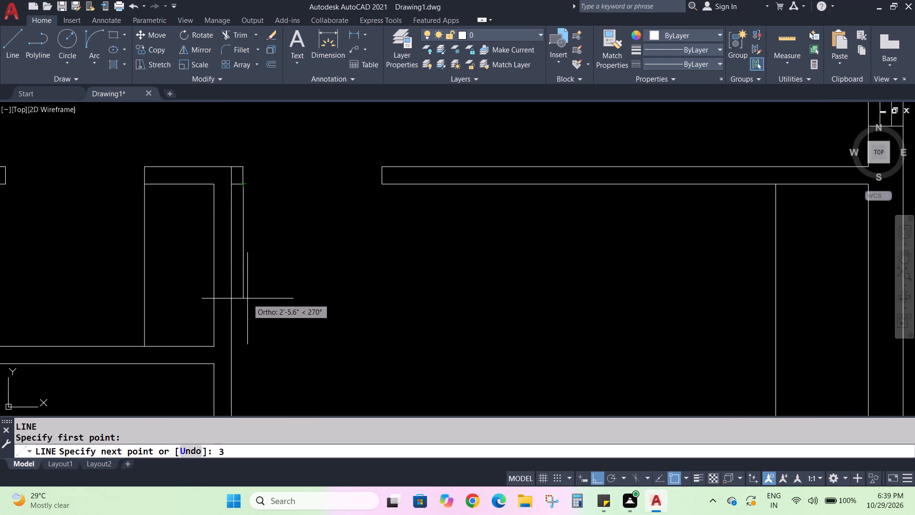
pyautogui.press("'")
pyautogui.press('Return')
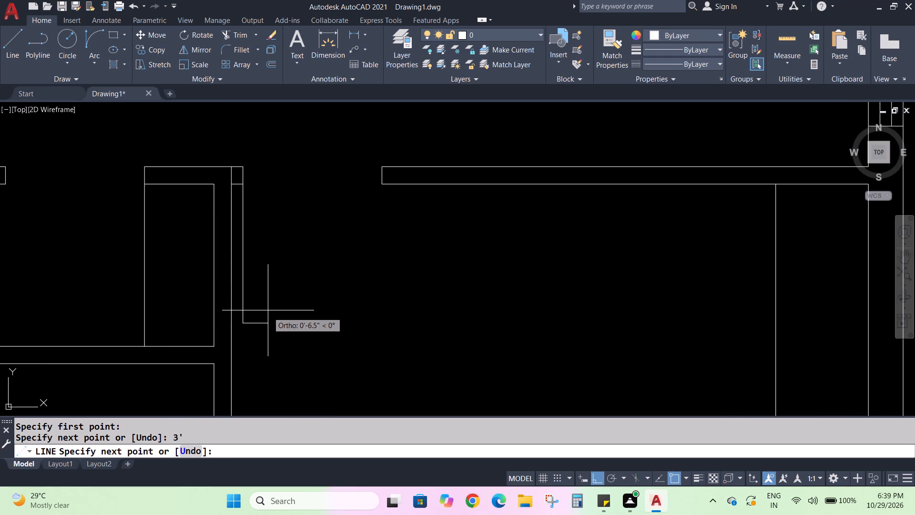
pyautogui.press('2')
pyautogui.hotkey('shift', '"')
pyautogui.press('Return')
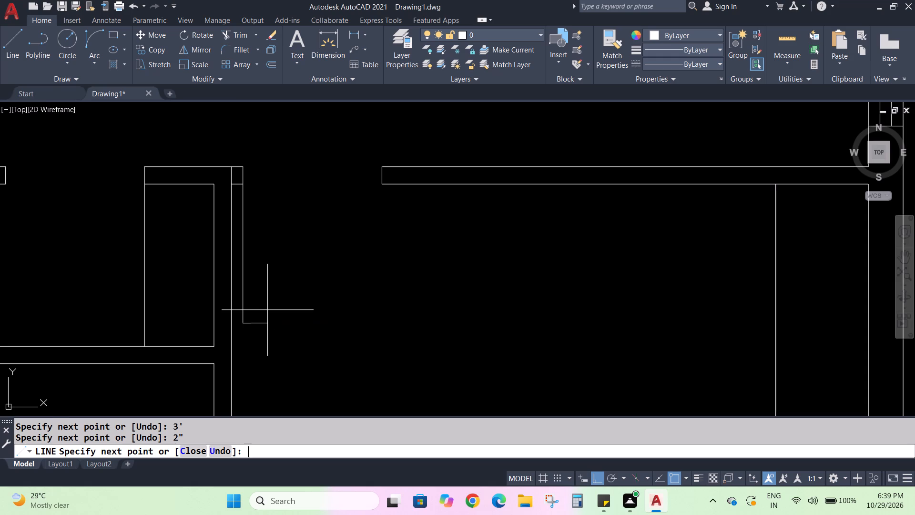
pyautogui.write("3'")
pyautogui.press('Return')
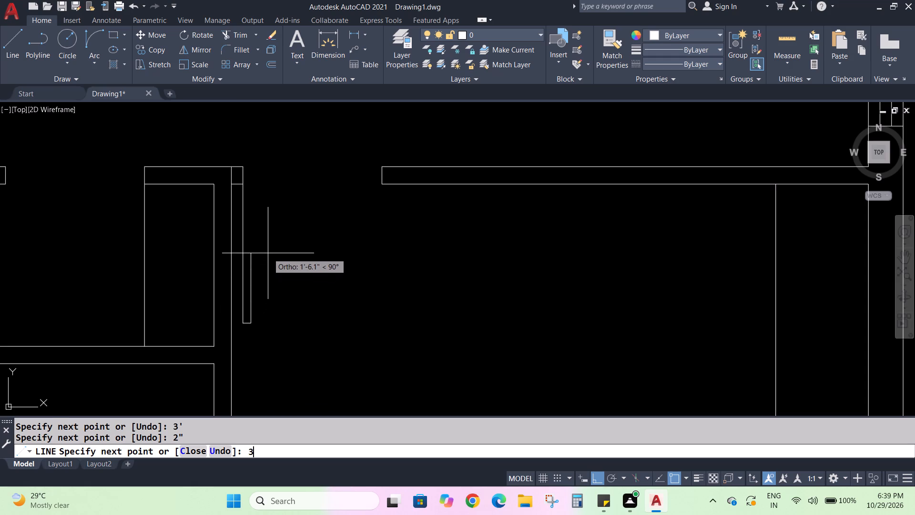
pyautogui.click(244, 187)
pyautogui.press('Escape')
pyautogui.press('Escape')
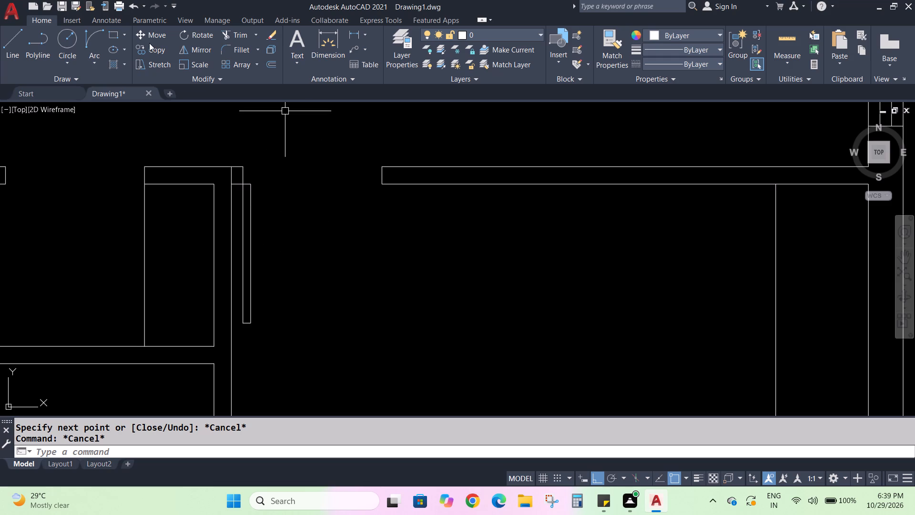
# Draw the door's swing with a Start, End, Direction arc from the leaf's lower right corner to the right jamb's lower corner.
pyautogui.click(95, 44)
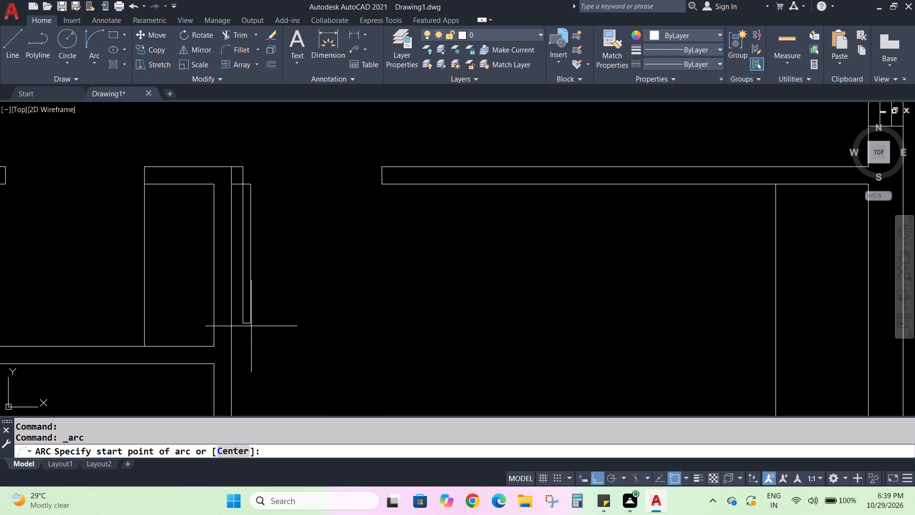
pyautogui.click(252, 324)
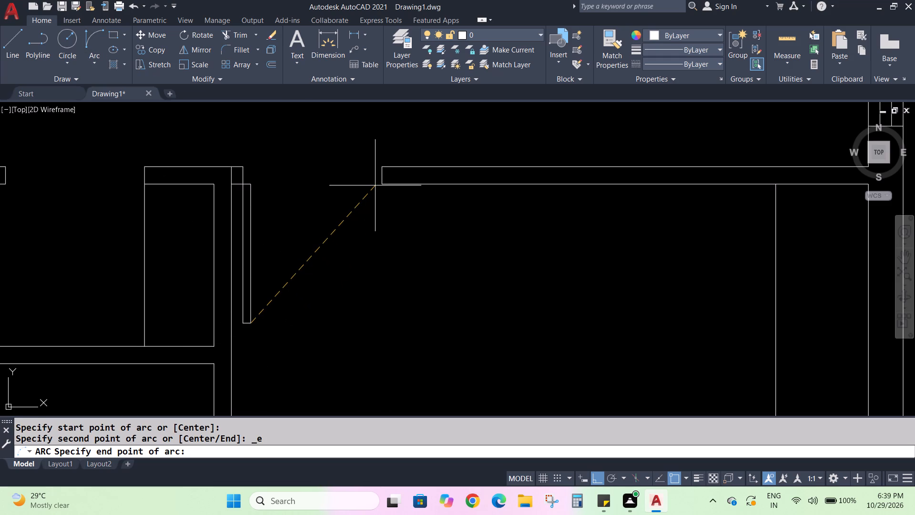
pyautogui.click(383, 185)
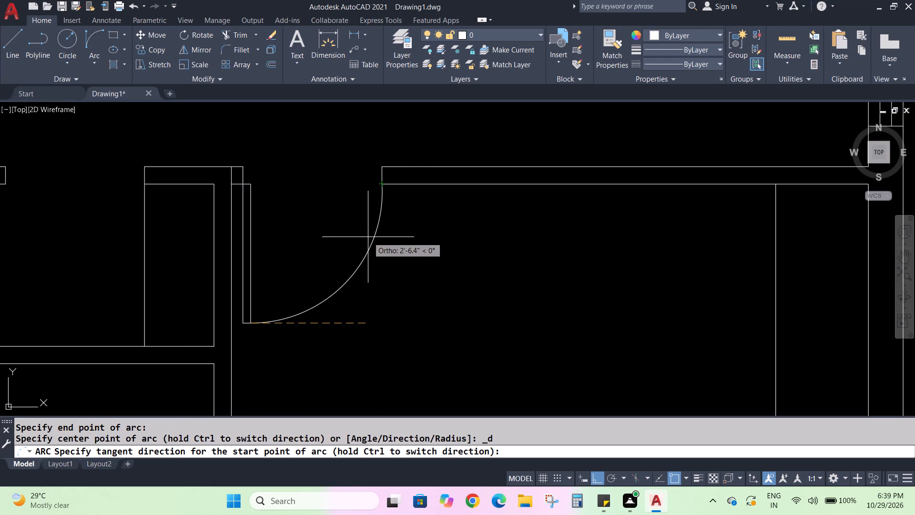
pyautogui.click(368, 237)
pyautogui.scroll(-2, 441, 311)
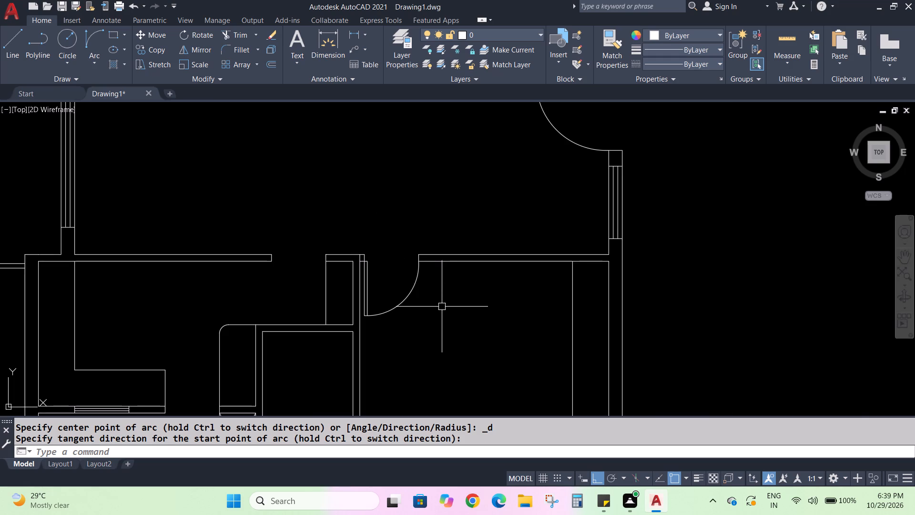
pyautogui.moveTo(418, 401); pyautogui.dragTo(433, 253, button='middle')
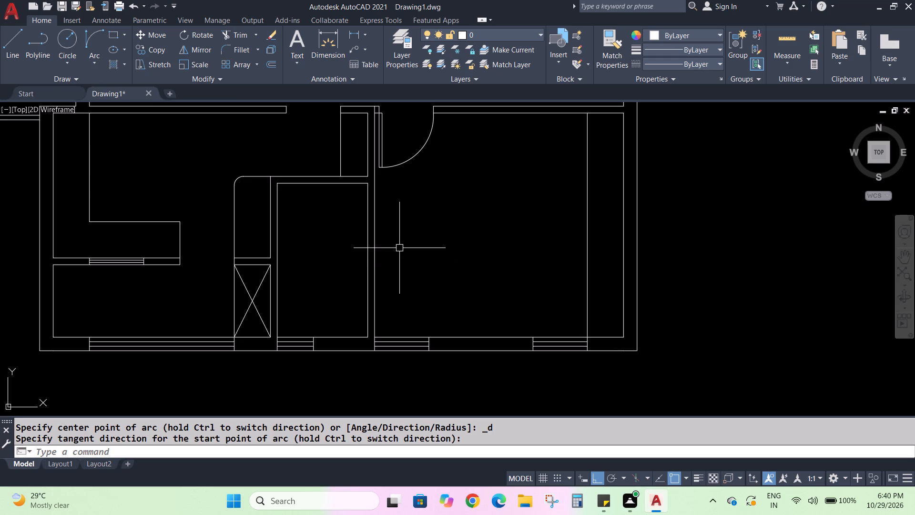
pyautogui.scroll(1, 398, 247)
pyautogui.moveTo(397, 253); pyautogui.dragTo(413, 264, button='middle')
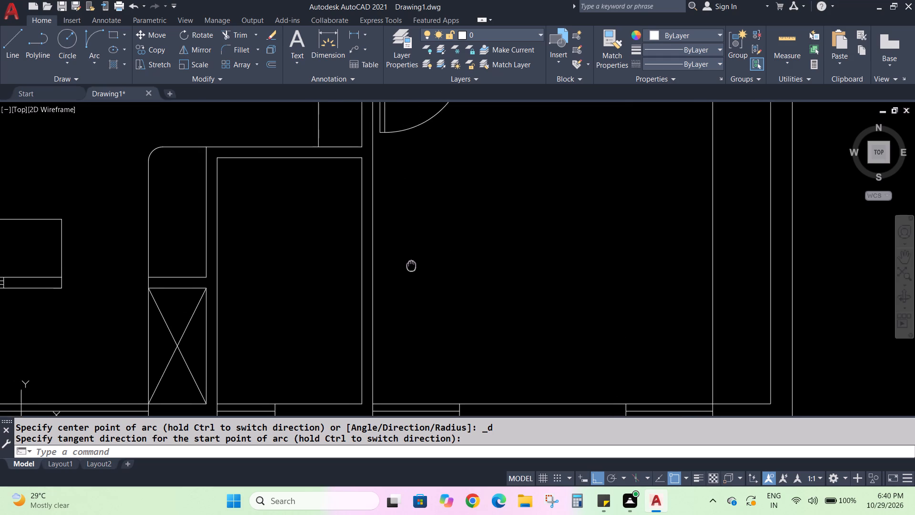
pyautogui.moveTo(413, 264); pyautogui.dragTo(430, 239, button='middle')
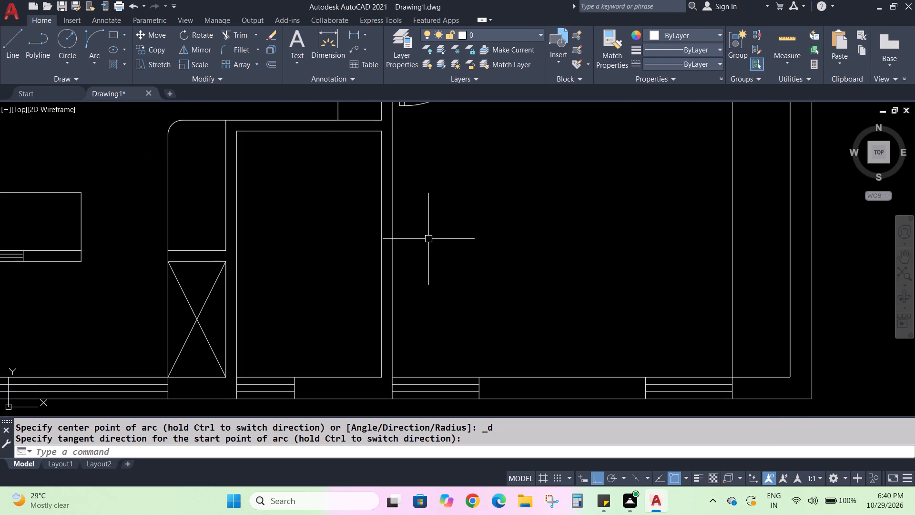
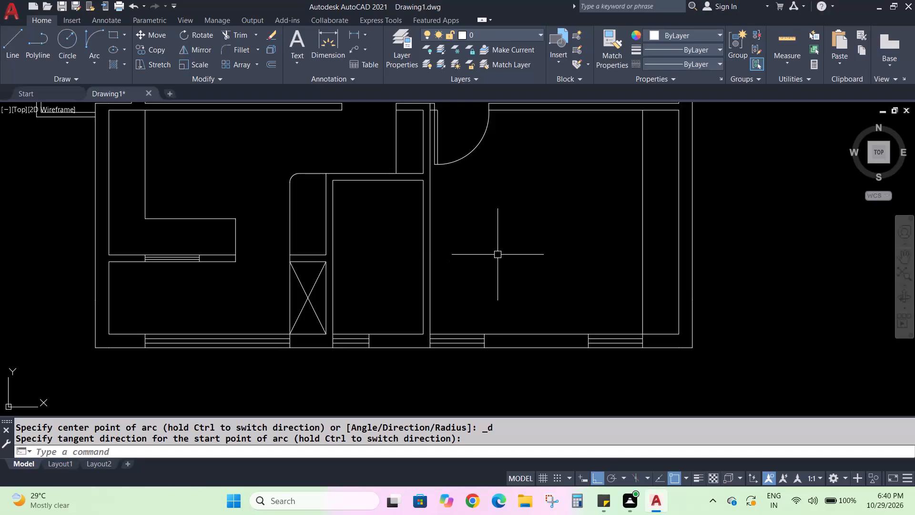
# Erase the stray short vertical line inside the wall junction beside the upper door frame.
pyautogui.scroll(1, 436, 249)
pyautogui.moveTo(448, 248); pyautogui.dragTo(478, 241, button='middle')
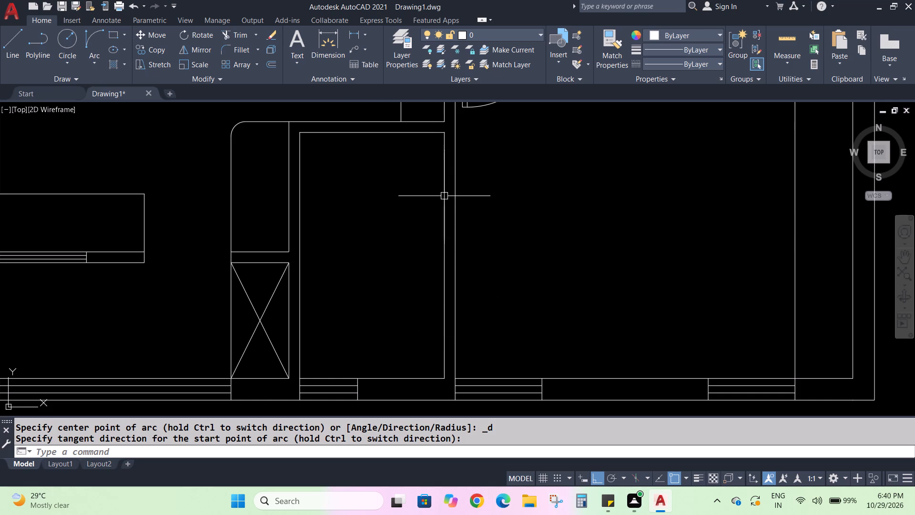
pyautogui.moveTo(415, 183); pyautogui.dragTo(415, 194, button='middle')
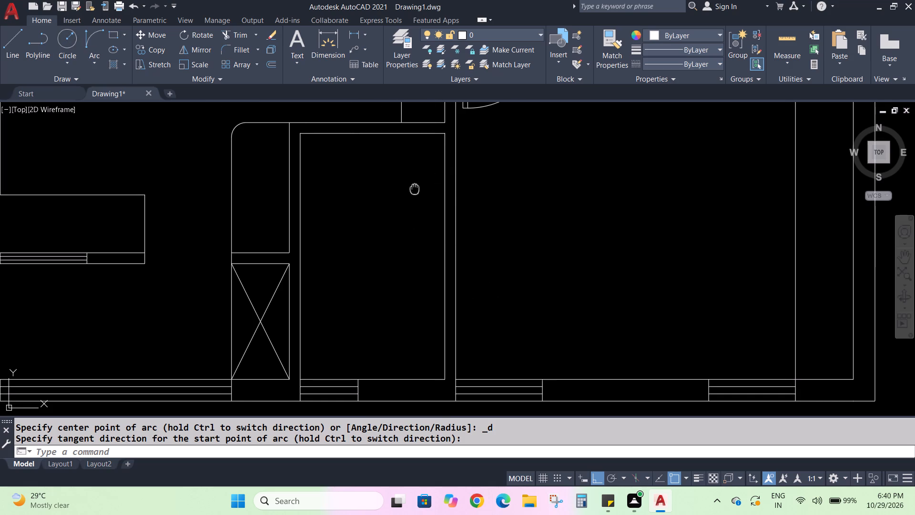
pyautogui.moveTo(415, 194); pyautogui.dragTo(398, 311, button='middle')
pyautogui.scroll(2, 447, 138)
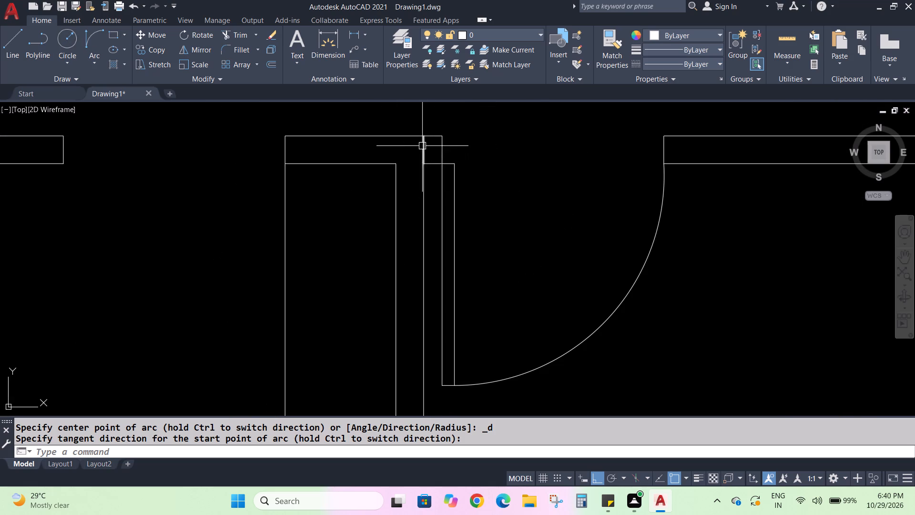
pyautogui.click(425, 146)
pyautogui.press('Delete')
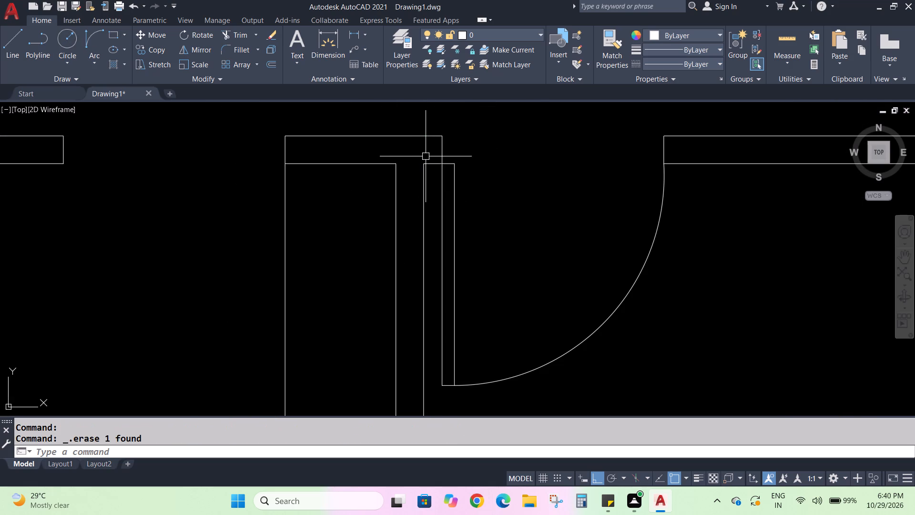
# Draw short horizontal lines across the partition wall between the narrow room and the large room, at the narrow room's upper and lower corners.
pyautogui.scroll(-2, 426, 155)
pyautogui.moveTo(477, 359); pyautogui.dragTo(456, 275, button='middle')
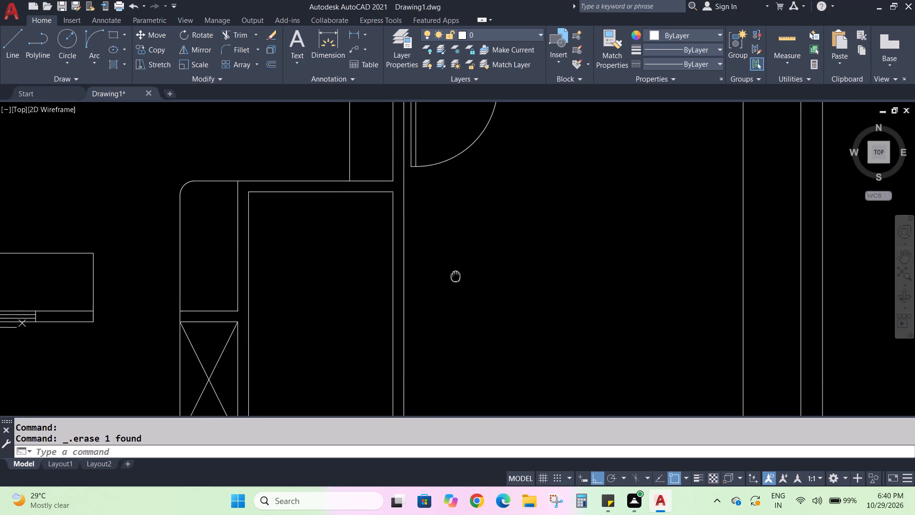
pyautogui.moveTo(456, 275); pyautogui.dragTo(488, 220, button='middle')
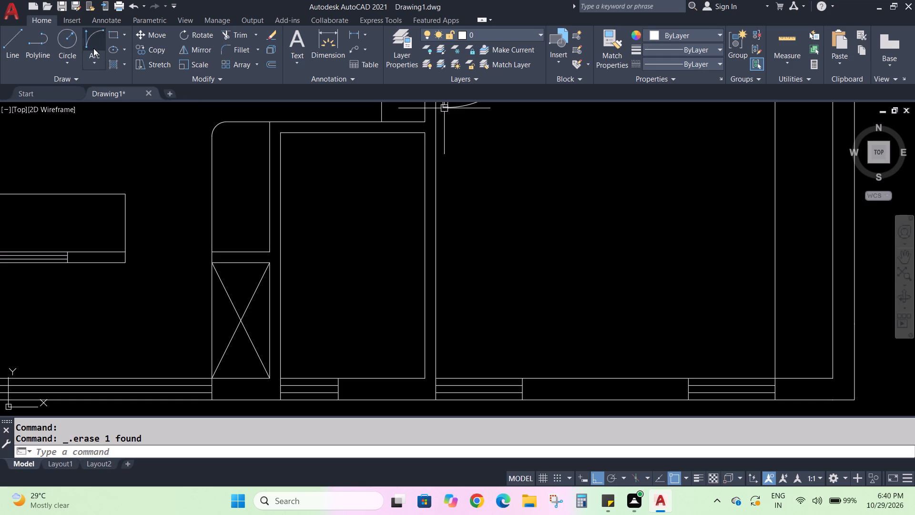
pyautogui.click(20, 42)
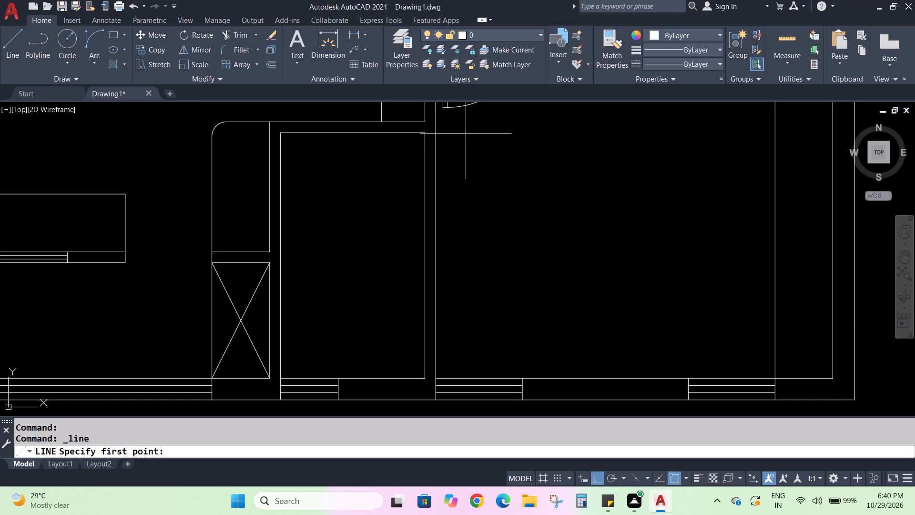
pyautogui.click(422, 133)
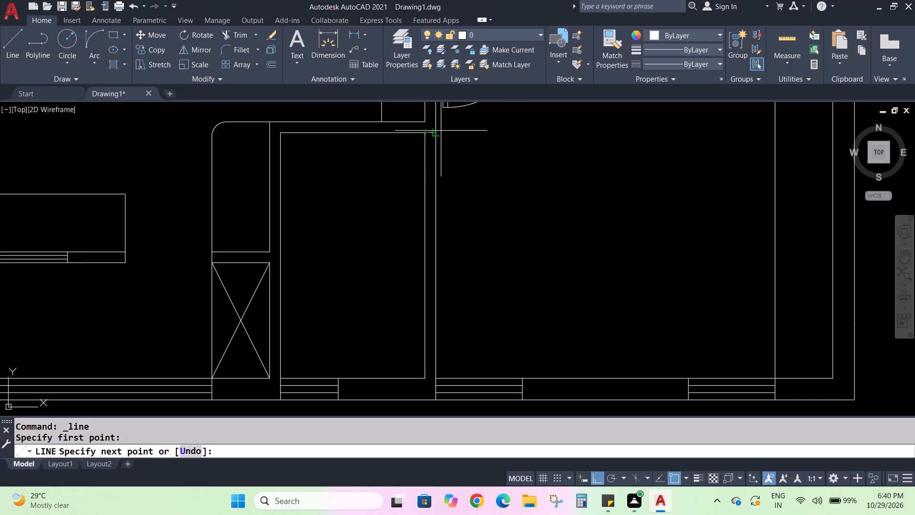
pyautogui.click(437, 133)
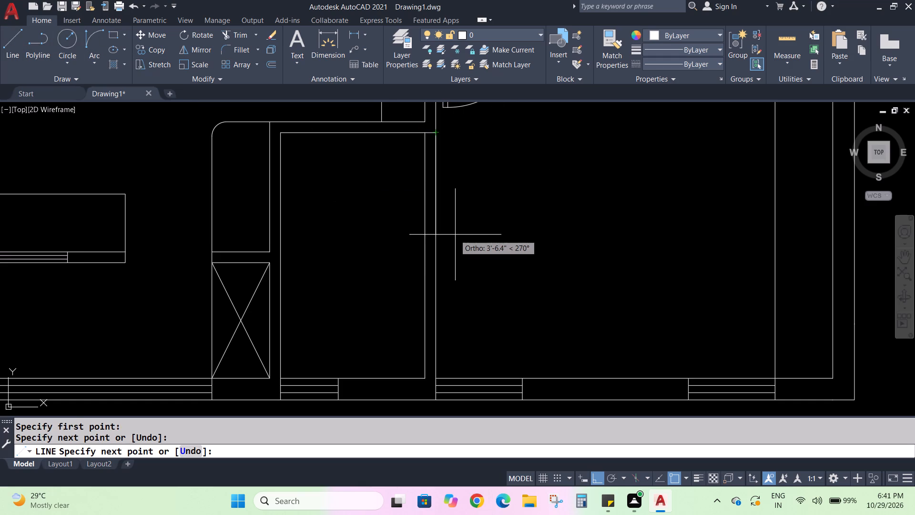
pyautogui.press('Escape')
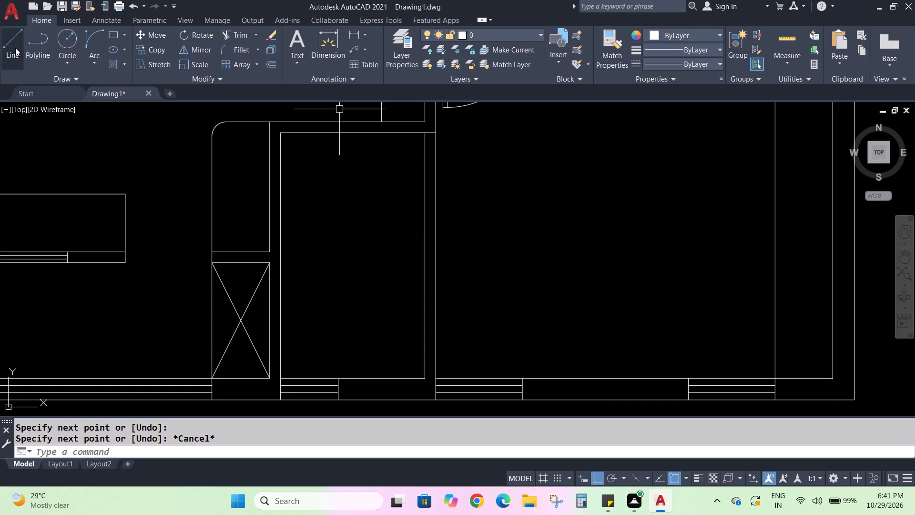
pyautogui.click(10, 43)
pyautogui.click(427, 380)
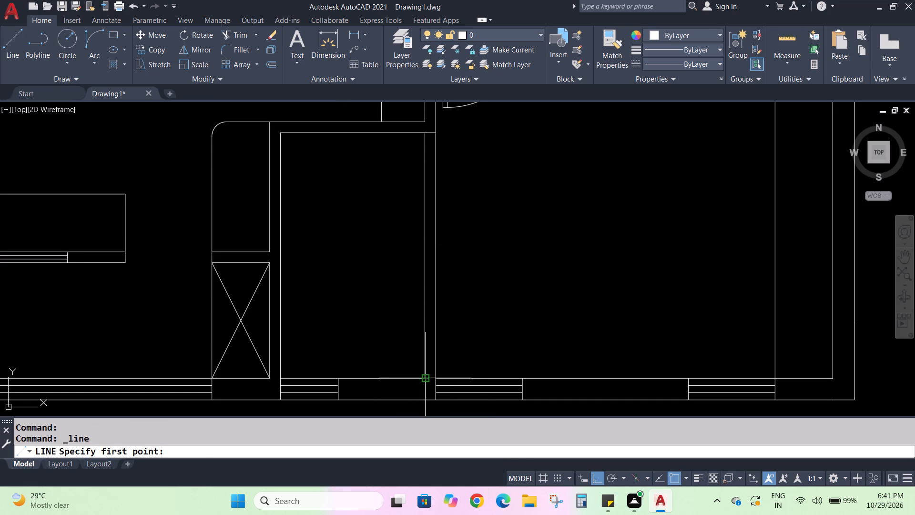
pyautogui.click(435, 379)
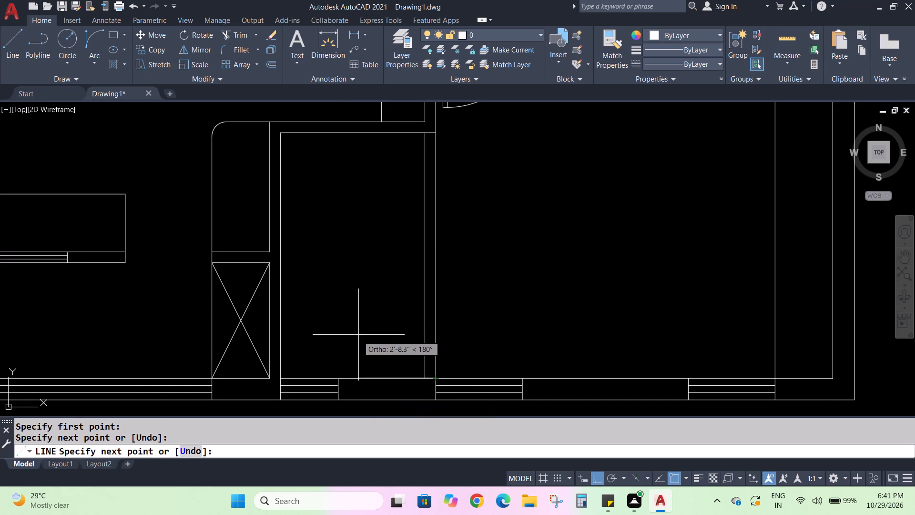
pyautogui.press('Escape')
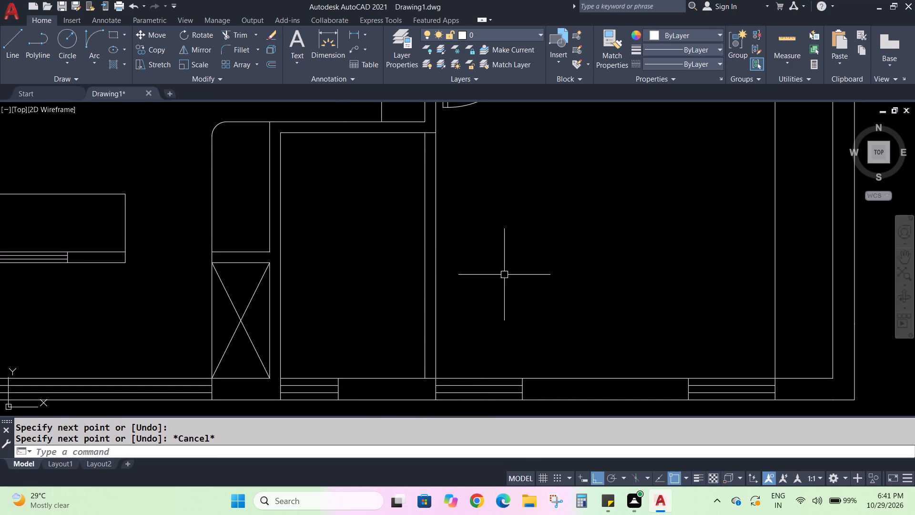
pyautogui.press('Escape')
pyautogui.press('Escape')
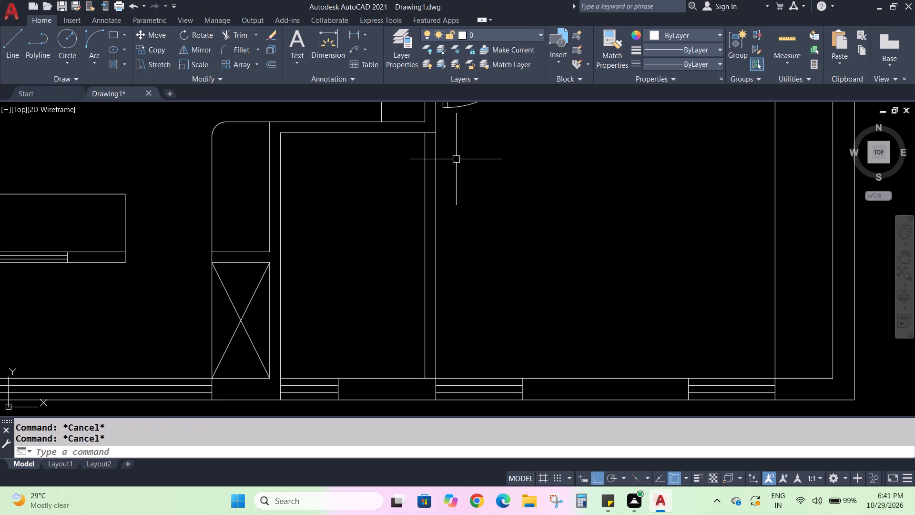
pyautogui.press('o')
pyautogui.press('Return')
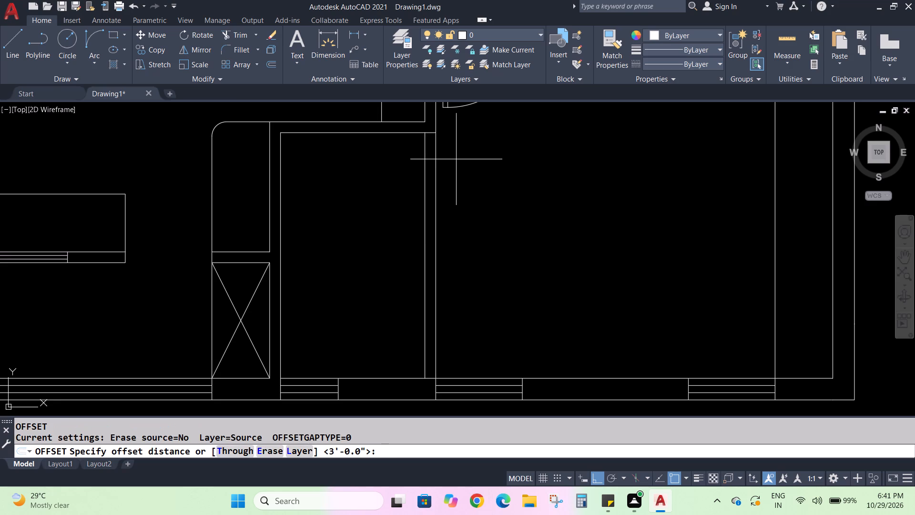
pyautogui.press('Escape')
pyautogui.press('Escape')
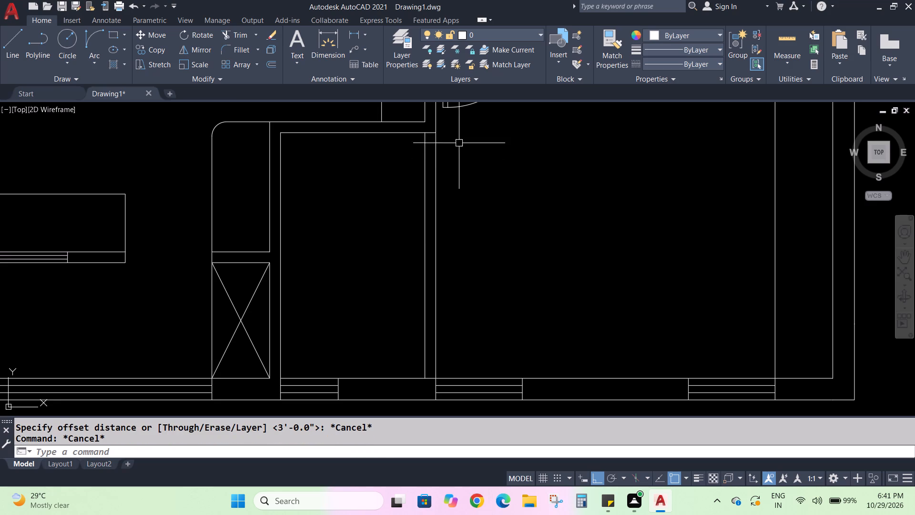
# Draw a short horizontal line across the partition wall at the midpoint of the narrow room's side.
pyautogui.click(12, 41)
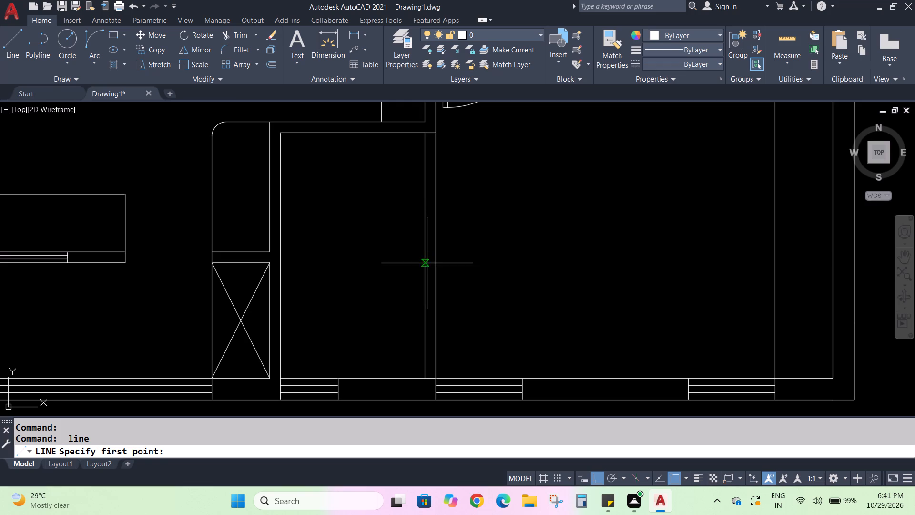
pyautogui.click(427, 254)
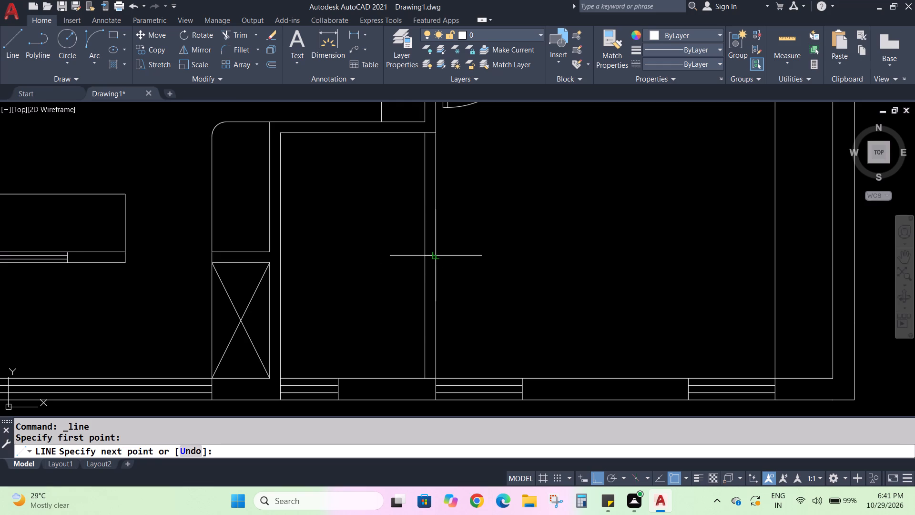
pyautogui.click(438, 253)
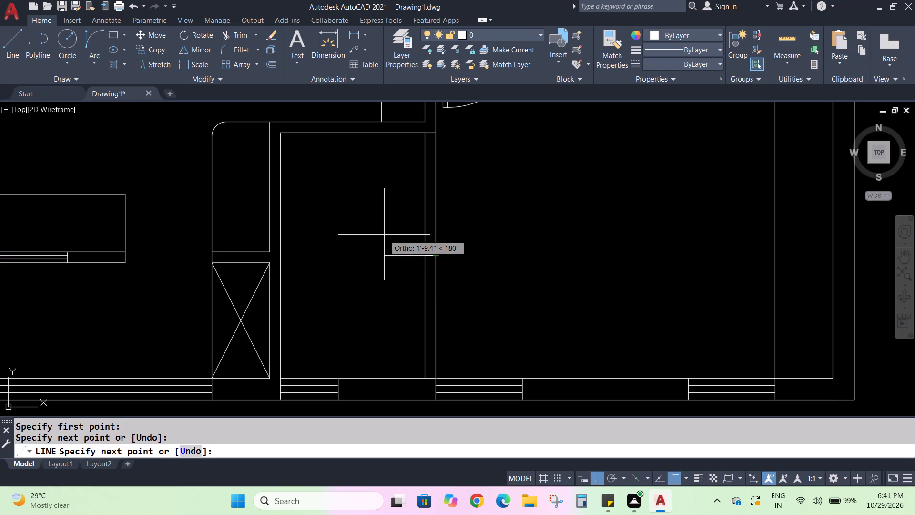
pyautogui.press('Escape')
pyautogui.press('Escape')
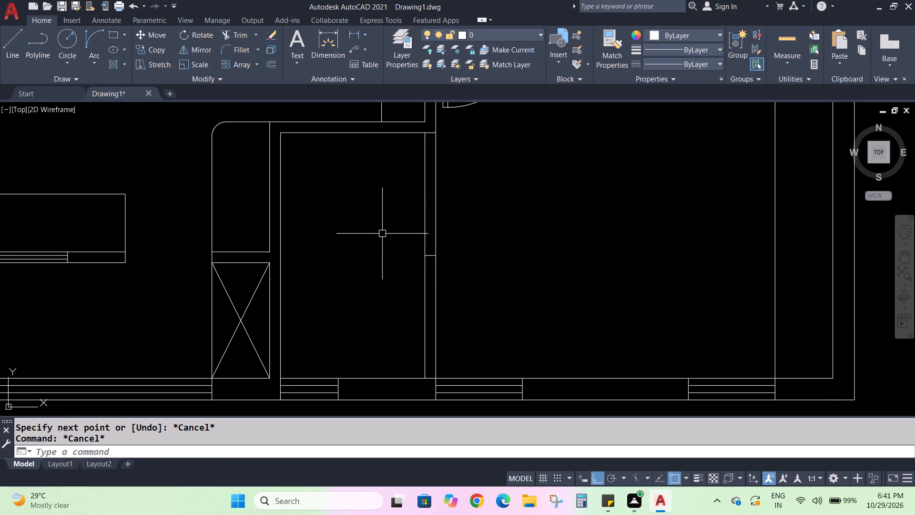
# Offset the midpoint line across the partition wall by 1'3" both upward and downward to mark the opening's edges.
pyautogui.press('o')
pyautogui.press('Return')
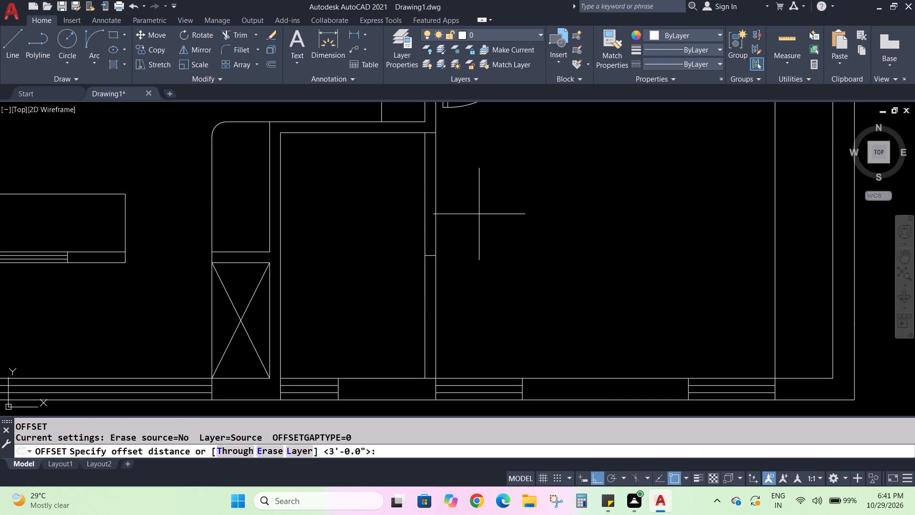
pyautogui.press('1')
pyautogui.press('.')
pyautogui.press('BackSpace')
pyautogui.press("'")
pyautogui.press('3')
pyautogui.hotkey('shift', '"')
pyautogui.press('Return')
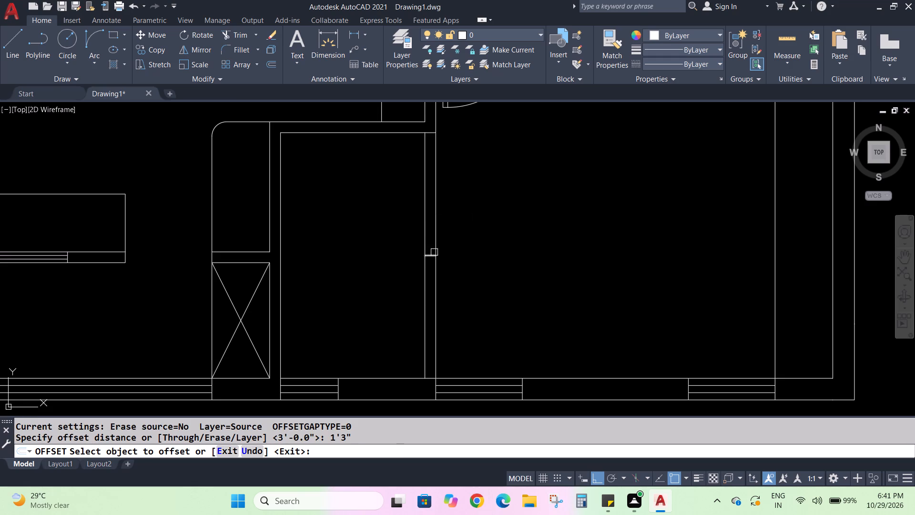
pyautogui.click(433, 255)
pyautogui.click(434, 240)
pyautogui.click(430, 255)
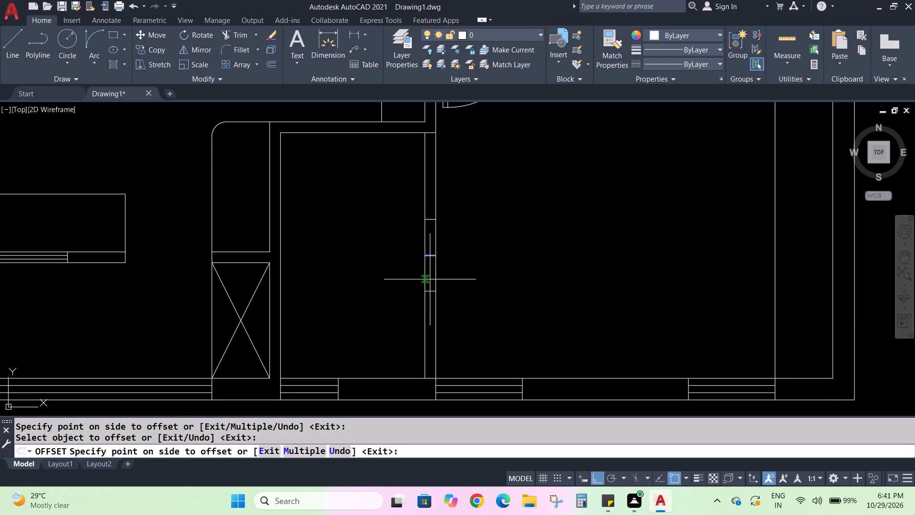
pyautogui.click(430, 283)
pyautogui.press('Escape')
pyautogui.press('Escape')
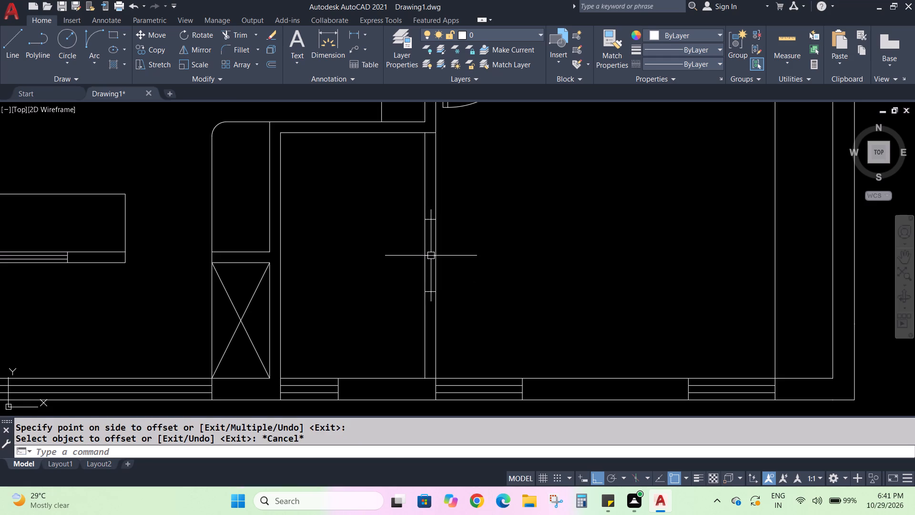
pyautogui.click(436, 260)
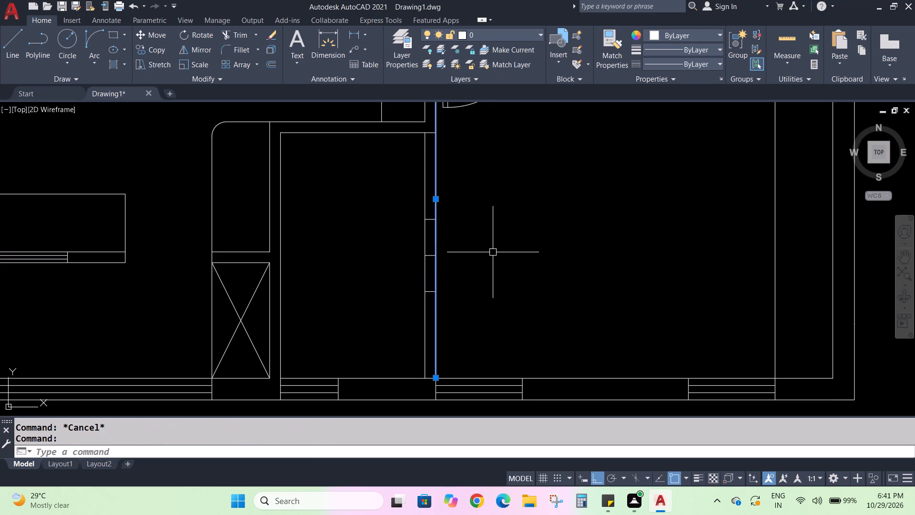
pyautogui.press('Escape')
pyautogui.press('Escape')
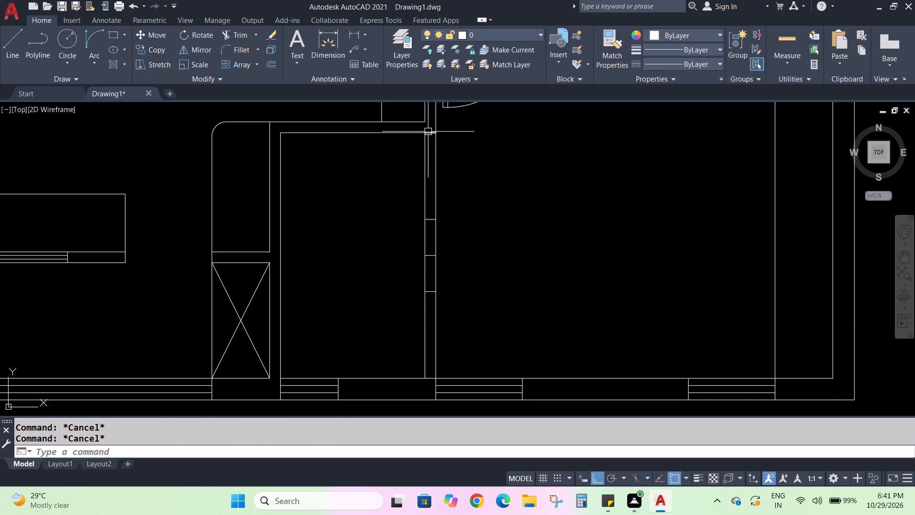
# Erase the helper lines across the partition wall at its upper corner, midpoint and lower corner, keeping the two offset lines.
pyautogui.click(429, 133)
pyautogui.press('Delete')
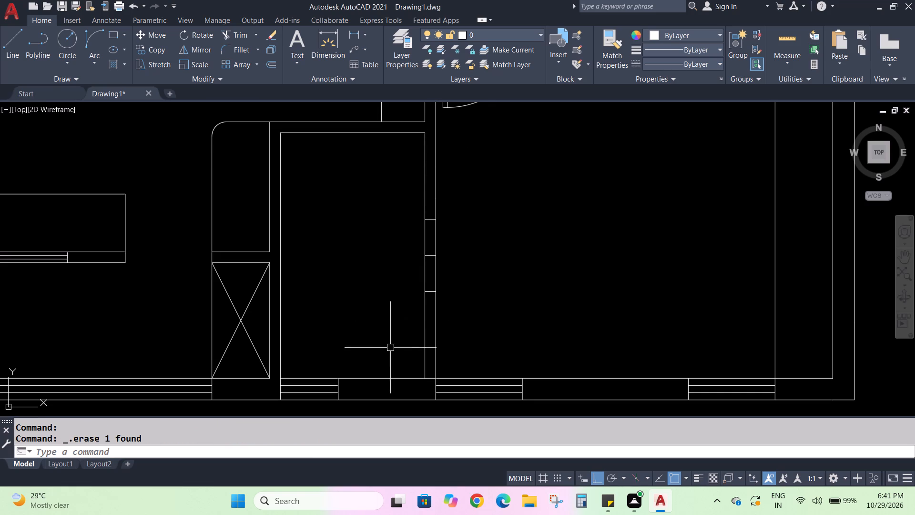
pyautogui.click(429, 255)
pyautogui.press('Delete')
pyautogui.click(431, 379)
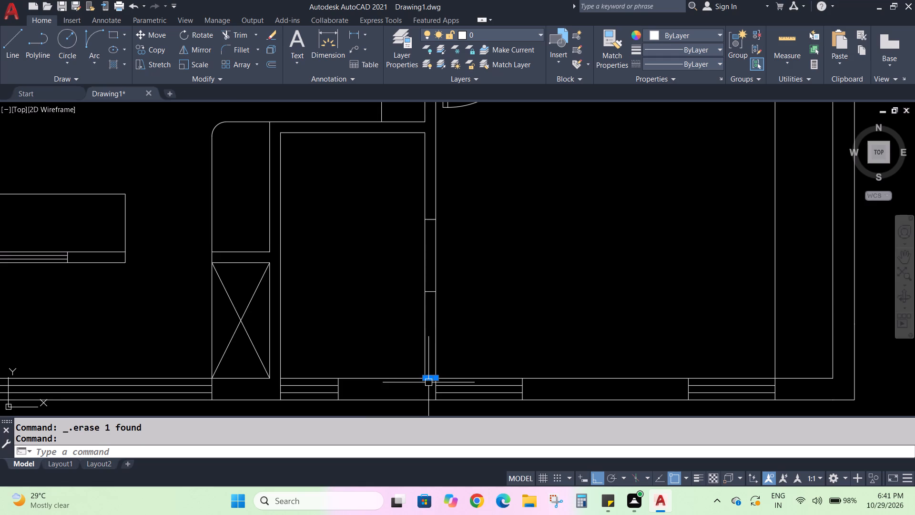
pyautogui.press('Delete')
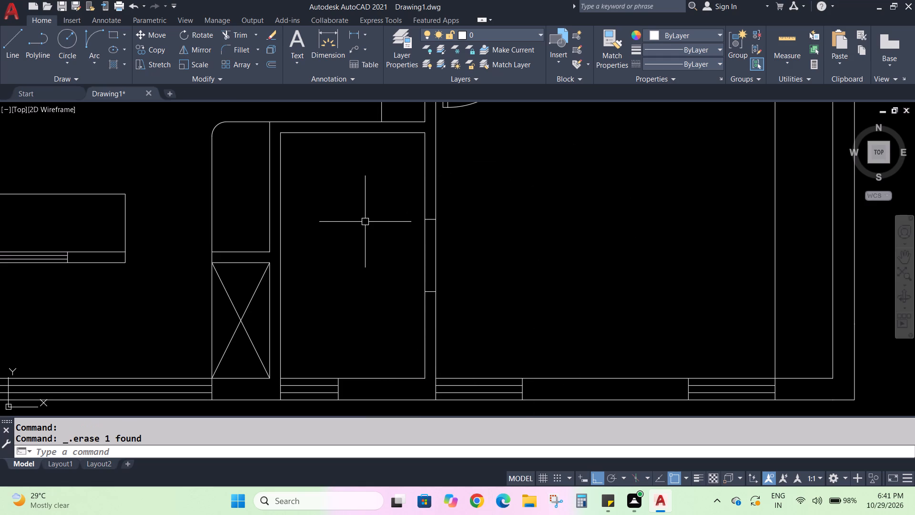
# Trim both partition wall lines between the two offset lines to cut the door opening.
pyautogui.write('TR')
pyautogui.press('Return')
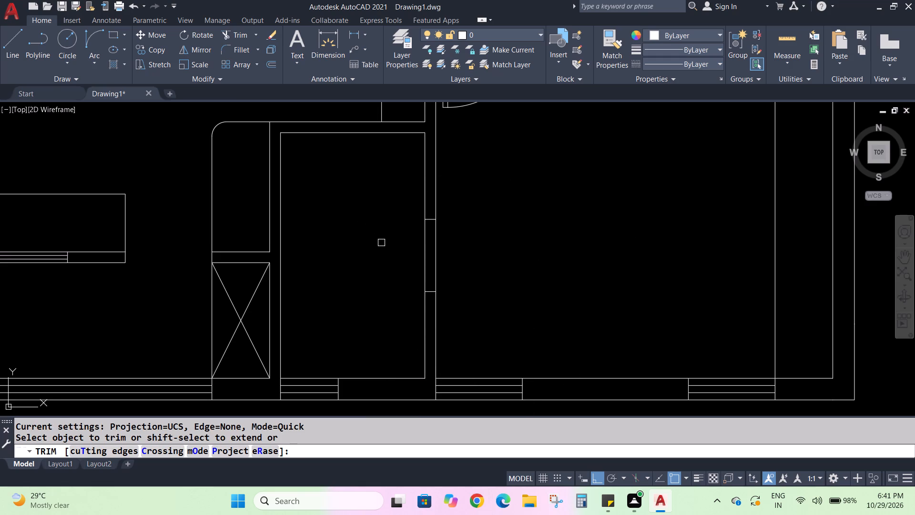
pyautogui.moveTo(381, 243); pyautogui.dragTo(475, 256)
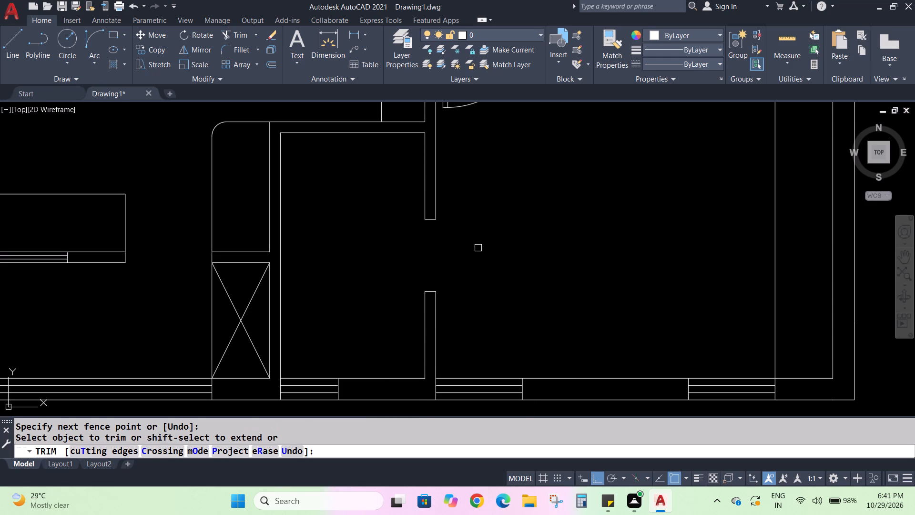
# Draw a door leaf 2'-6" long and 2" thick at the opening's upper edge, extending into the narrow room.
pyautogui.press('Escape')
pyautogui.press('Escape')
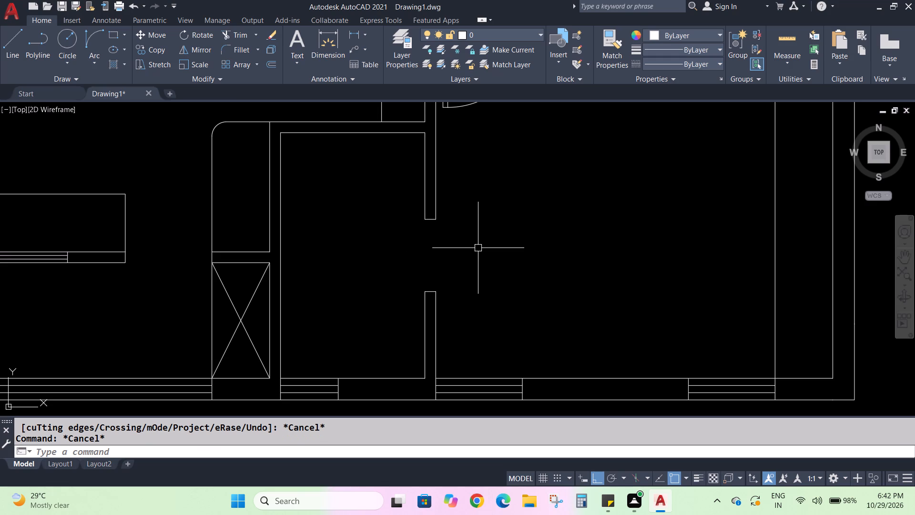
pyautogui.press('l')
pyautogui.press('Return')
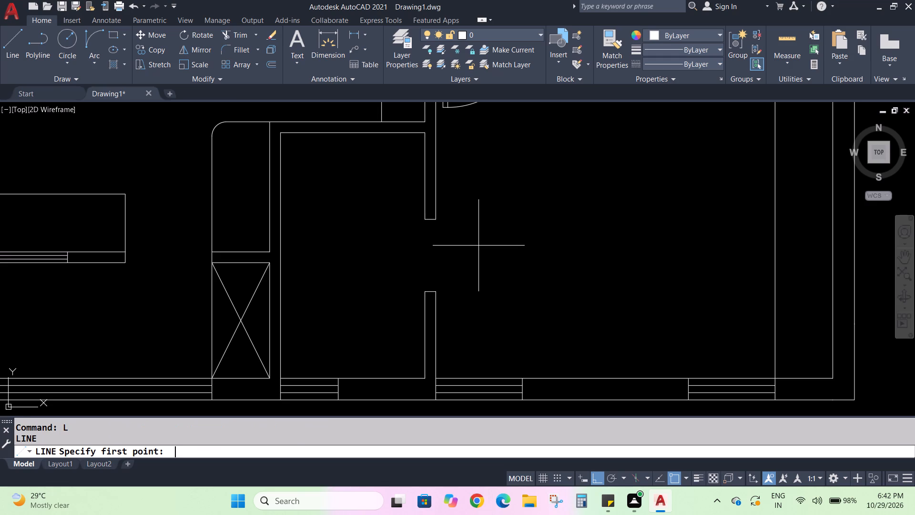
pyautogui.click(425, 223)
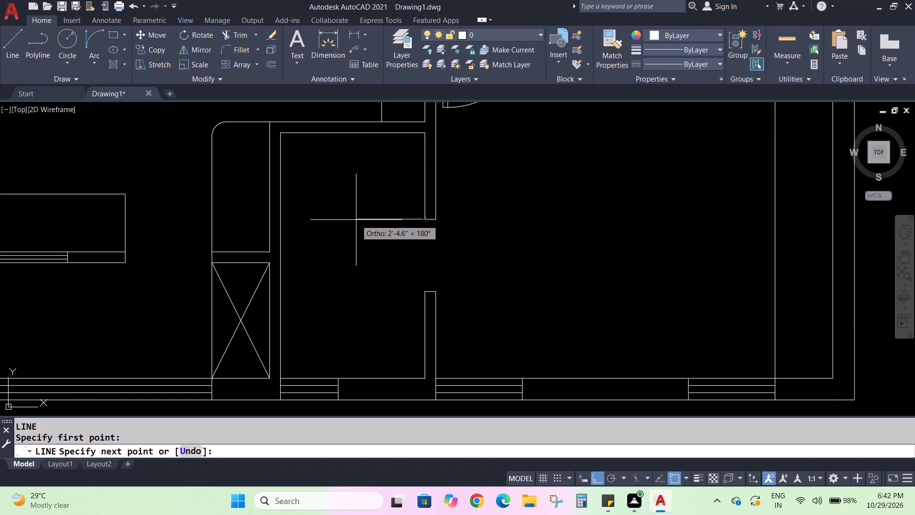
pyautogui.press('2')
pyautogui.write('\'-6"')
pyautogui.press('Return')
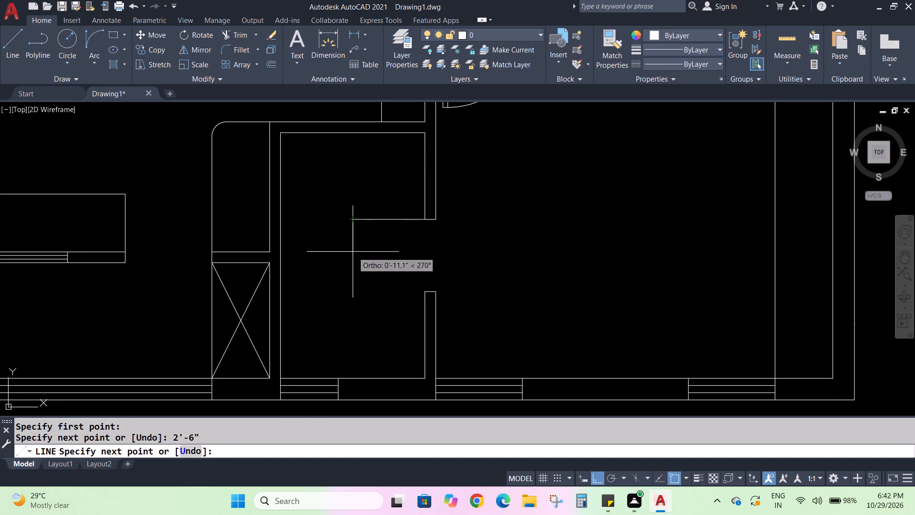
pyautogui.scroll(2, 366, 230)
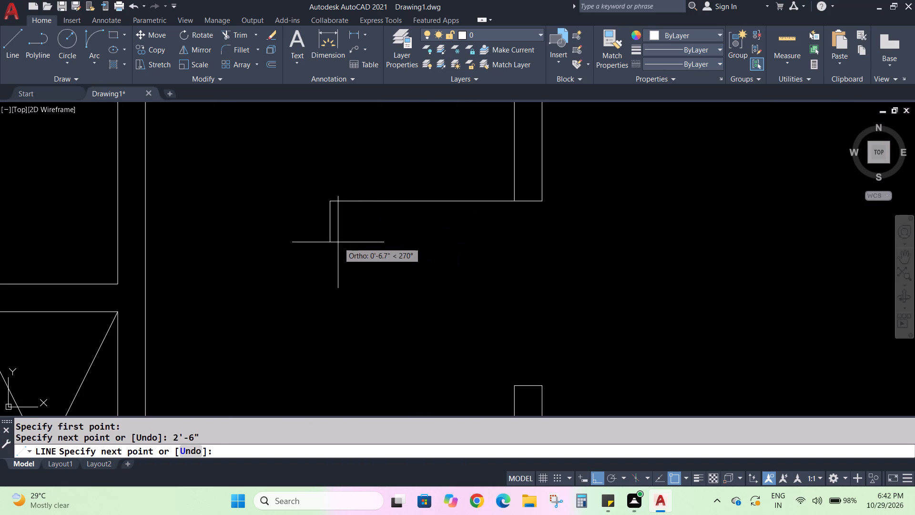
pyautogui.press('2')
pyautogui.hotkey('shift', '"')
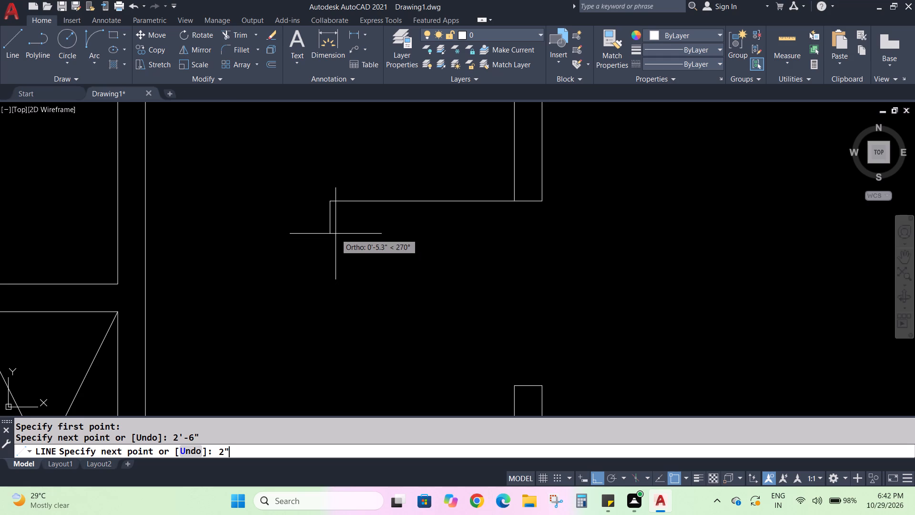
pyautogui.press('Return')
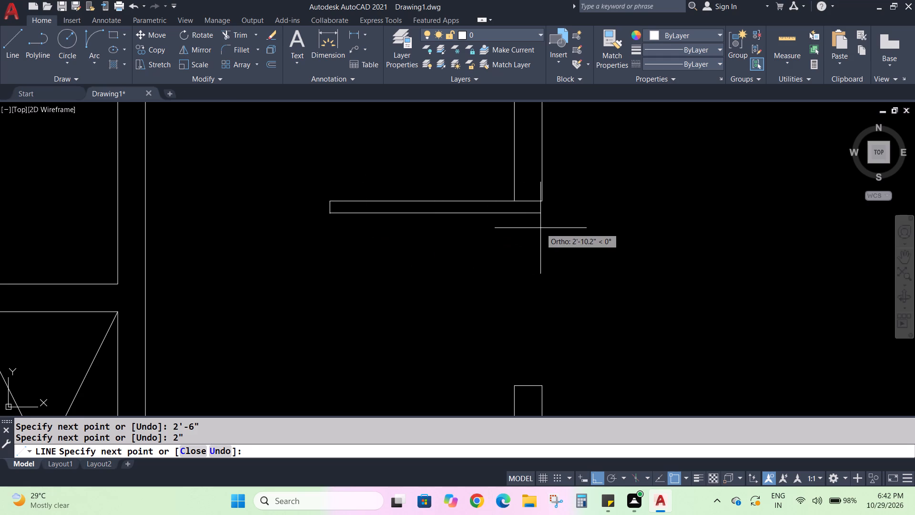
pyautogui.press('2')
pyautogui.write("'-6")
pyautogui.hotkey('shift', '"')
pyautogui.press('Return')
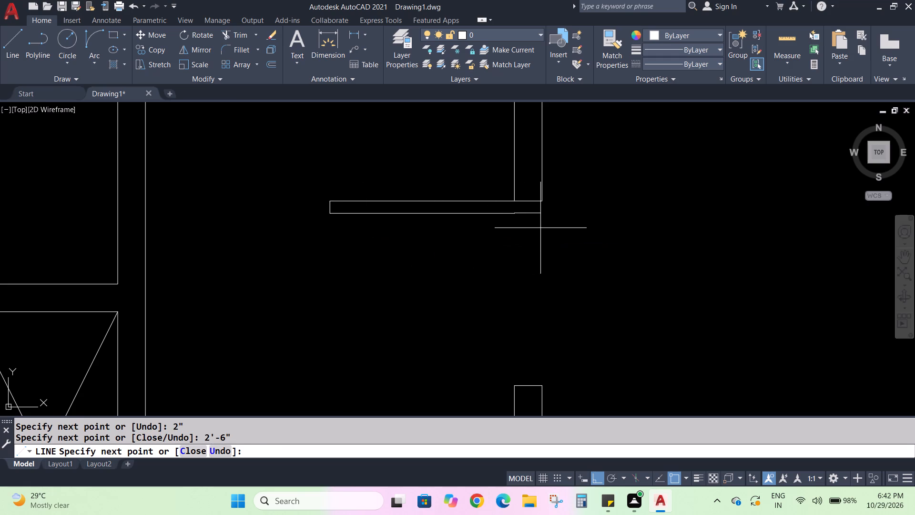
pyautogui.click(515, 201)
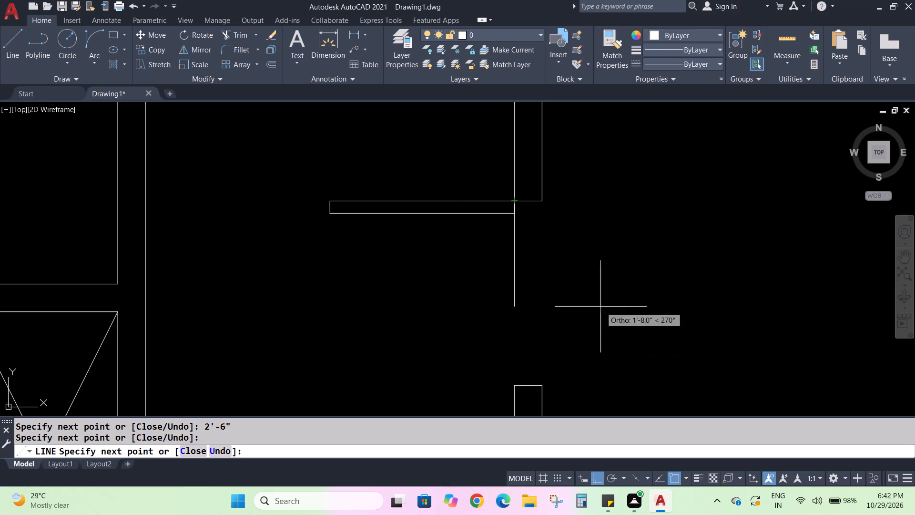
pyautogui.press('Escape')
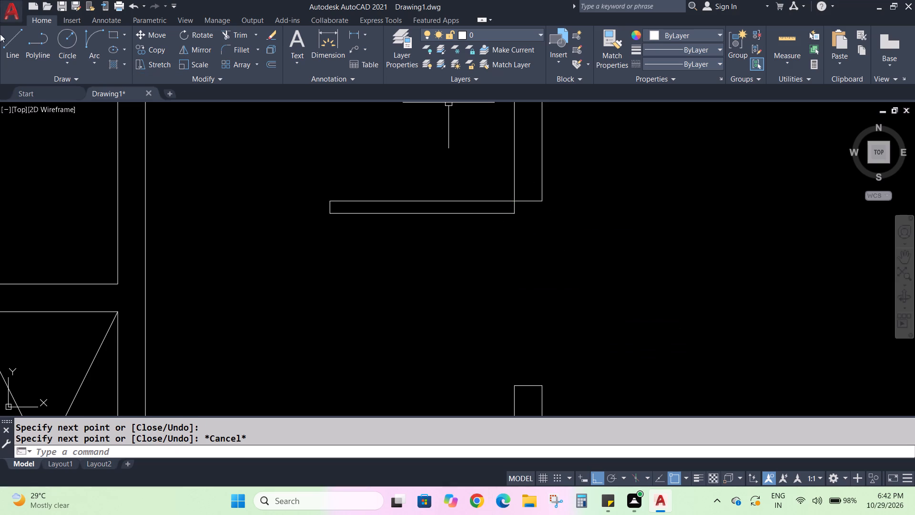
# Draw the door swing arc from the leaf's lower free corner to the inner corner of the opening's lower edge.
pyautogui.click(91, 44)
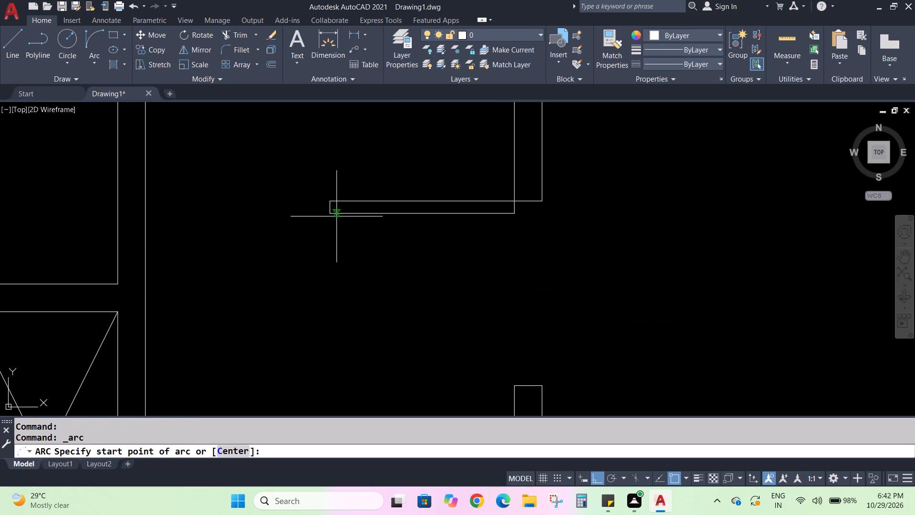
pyautogui.click(328, 215)
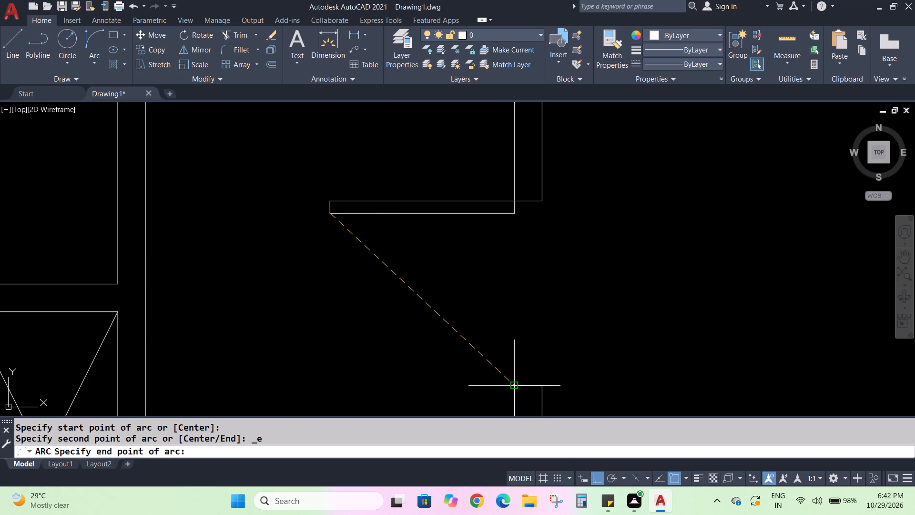
pyautogui.click(517, 389)
pyautogui.click(396, 351)
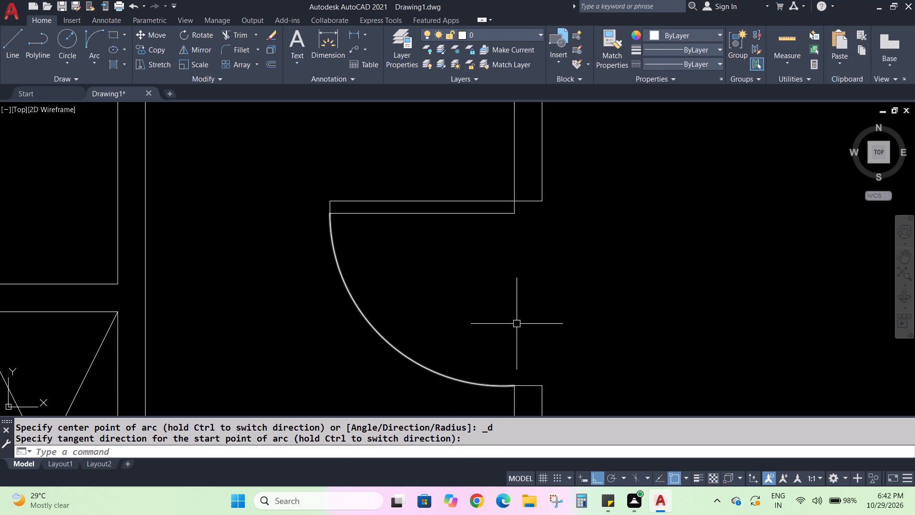
# Examine the floor plan from the new door up to the central hall and its entrance door.
pyautogui.scroll(-2, 585, 296)
pyautogui.scroll(-2, 646, 298)
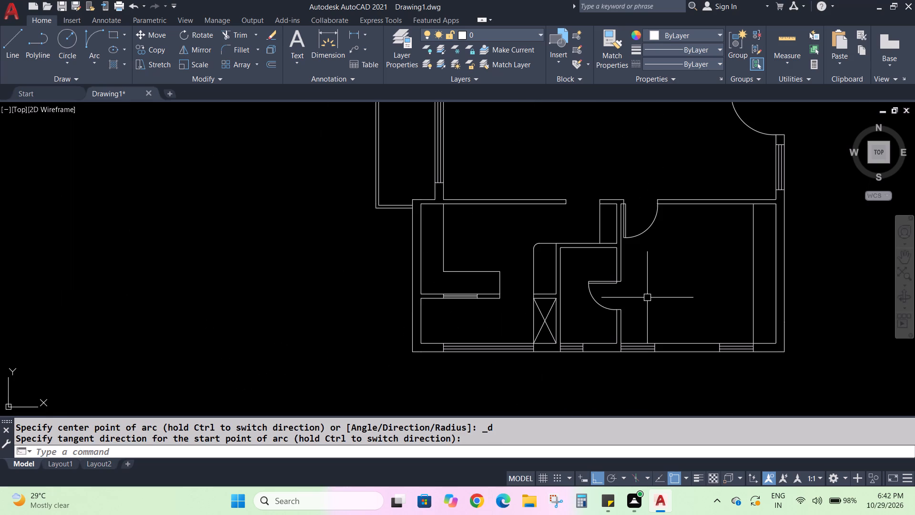
pyautogui.moveTo(663, 301); pyautogui.dragTo(610, 301, button='middle')
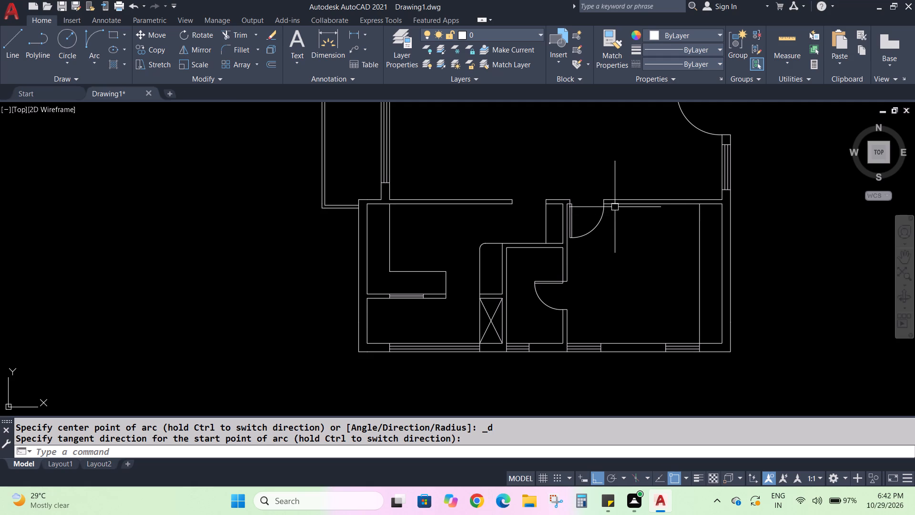
pyautogui.moveTo(599, 154); pyautogui.dragTo(605, 269, button='middle')
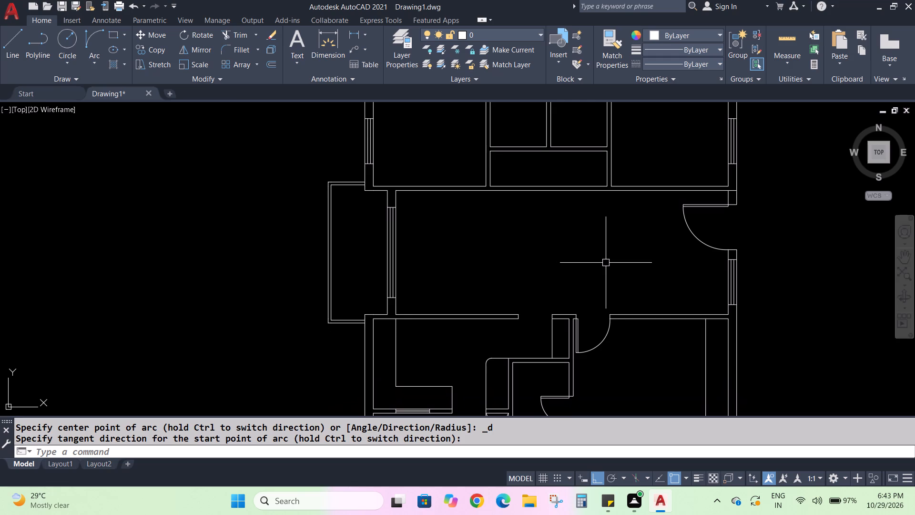
pyautogui.scroll(1, 634, 238)
pyautogui.moveTo(635, 239); pyautogui.dragTo(631, 250, button='middle')
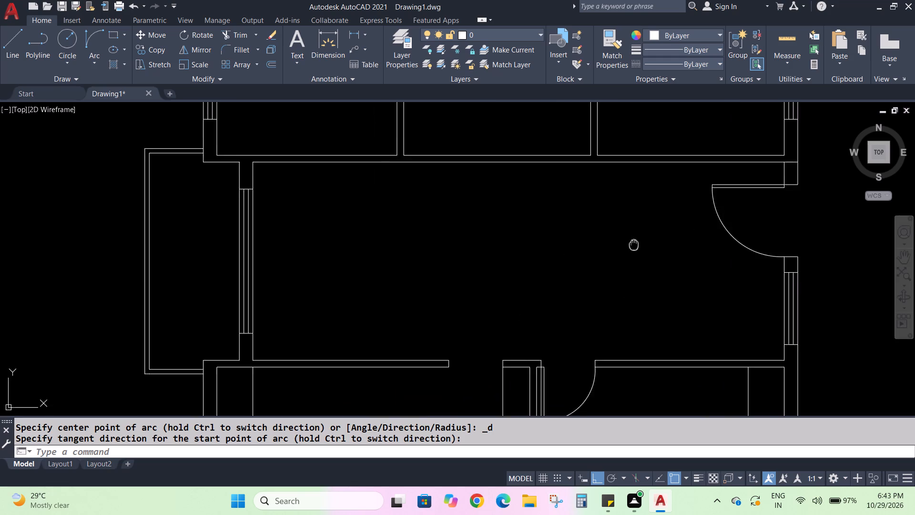
pyautogui.moveTo(631, 250); pyautogui.dragTo(609, 292, button='middle')
pyautogui.scroll(1, 612, 270)
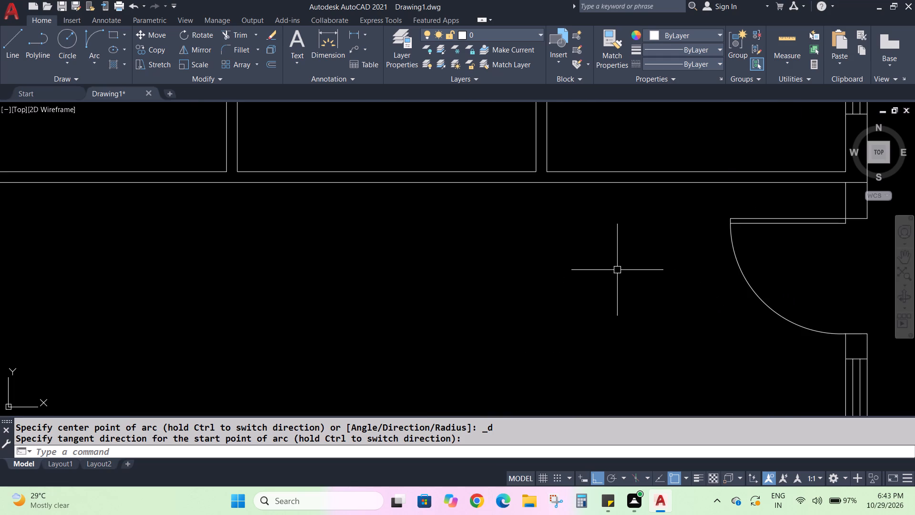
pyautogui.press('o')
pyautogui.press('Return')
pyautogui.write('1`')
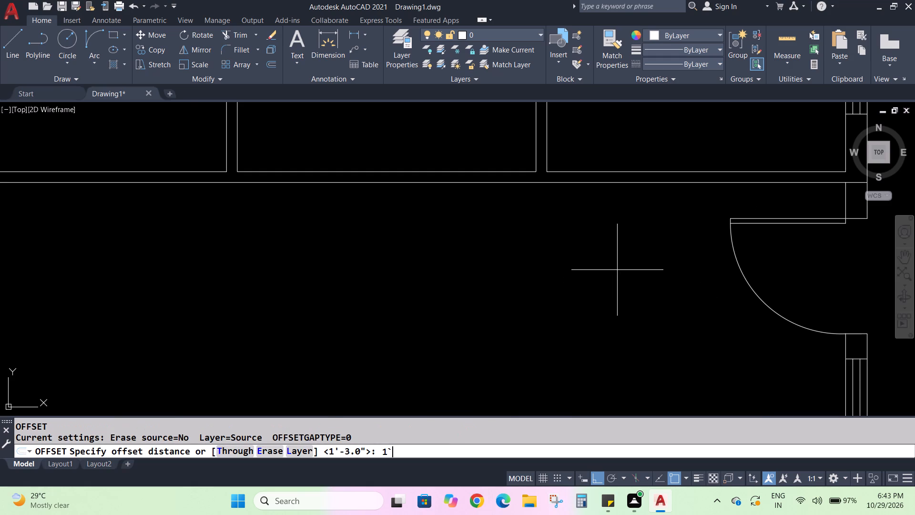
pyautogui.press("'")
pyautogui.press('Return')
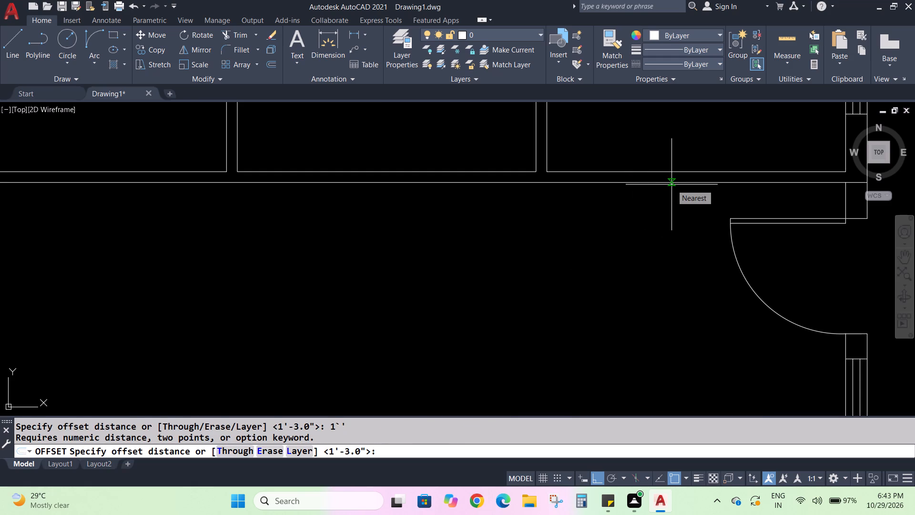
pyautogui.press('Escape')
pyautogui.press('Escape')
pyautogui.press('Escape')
# Offset the central hall's upper wall line 1' downward into the hall.
pyautogui.press('o')
pyautogui.press('Return')
pyautogui.write("1'")
pyautogui.press('Return')
pyautogui.click(670, 181)
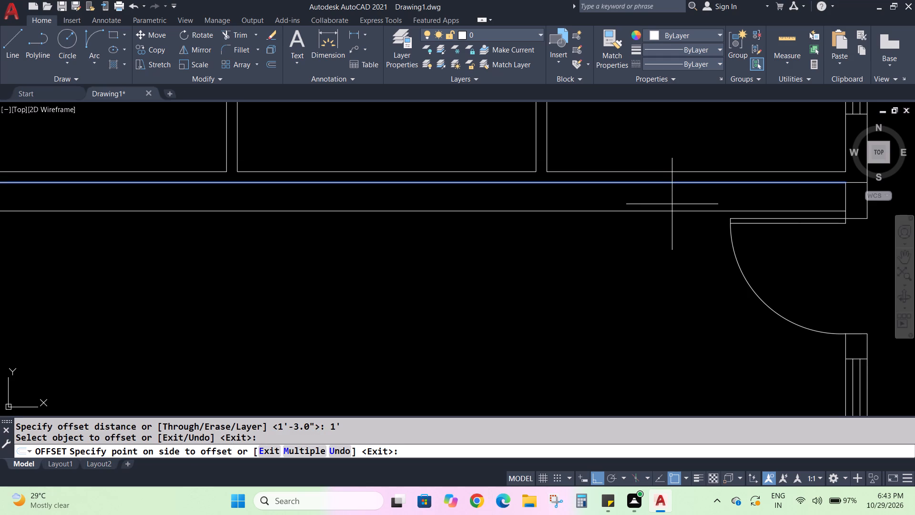
pyautogui.click(672, 204)
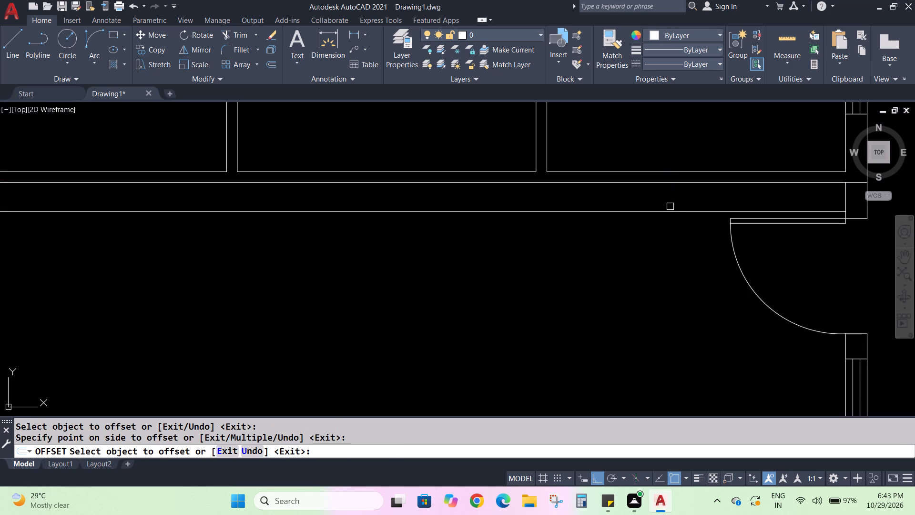
pyautogui.press('Escape')
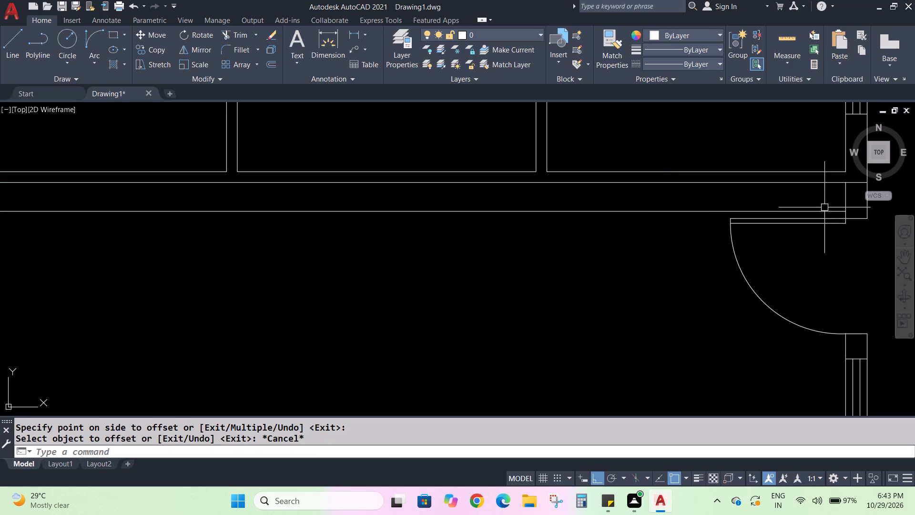
pyautogui.press('Escape')
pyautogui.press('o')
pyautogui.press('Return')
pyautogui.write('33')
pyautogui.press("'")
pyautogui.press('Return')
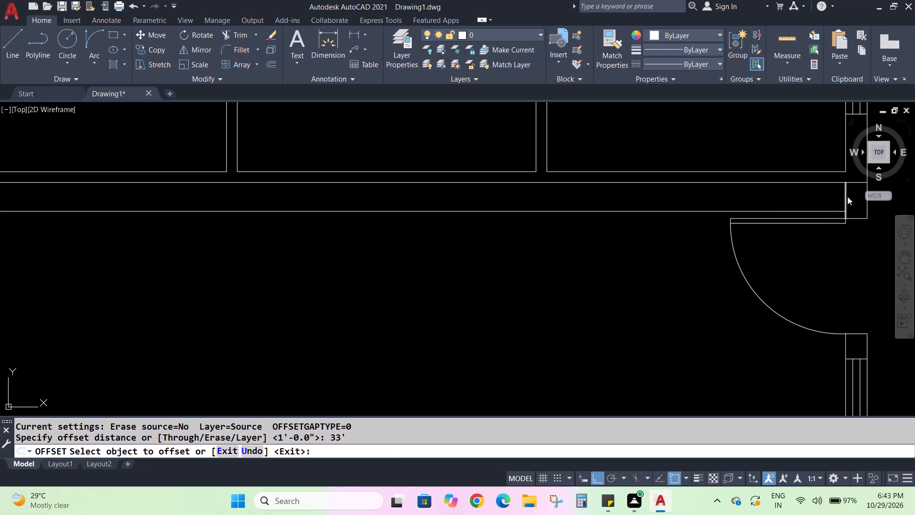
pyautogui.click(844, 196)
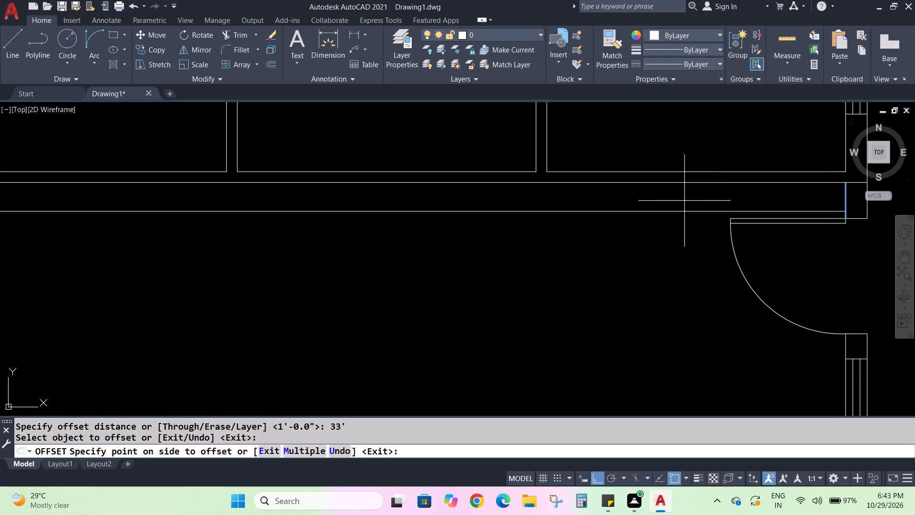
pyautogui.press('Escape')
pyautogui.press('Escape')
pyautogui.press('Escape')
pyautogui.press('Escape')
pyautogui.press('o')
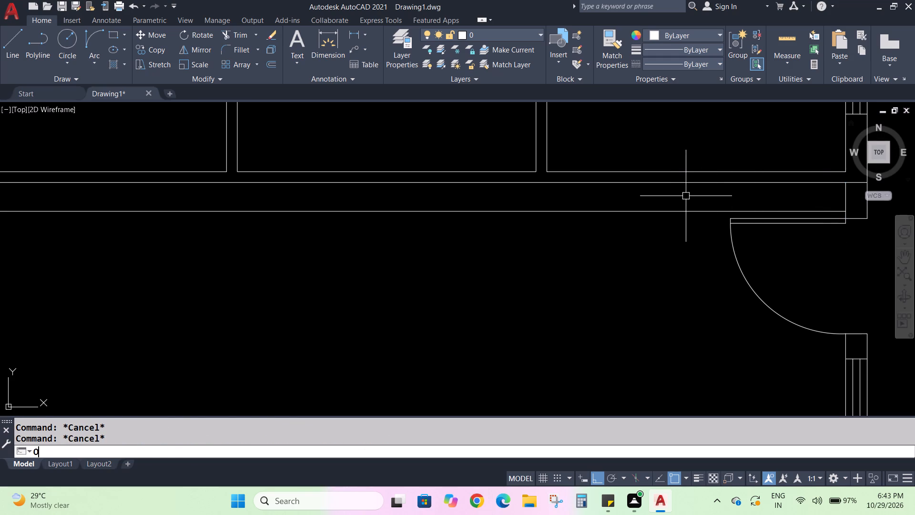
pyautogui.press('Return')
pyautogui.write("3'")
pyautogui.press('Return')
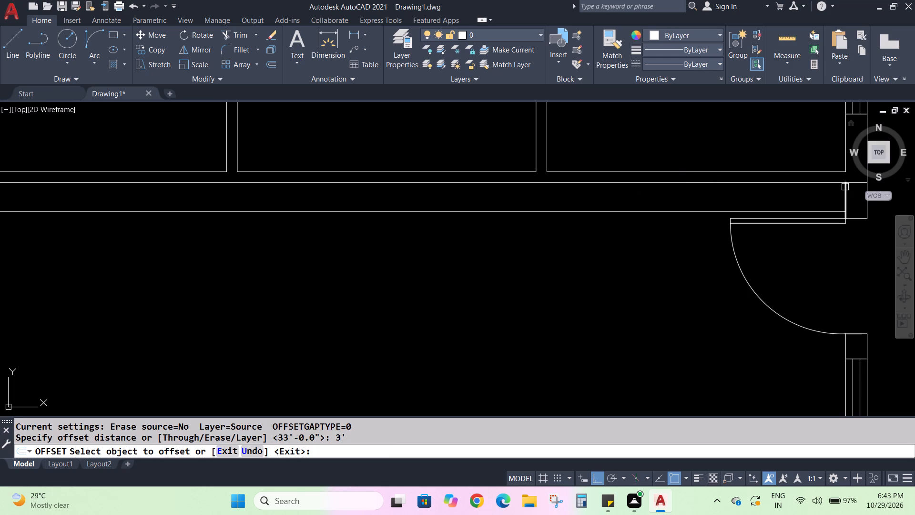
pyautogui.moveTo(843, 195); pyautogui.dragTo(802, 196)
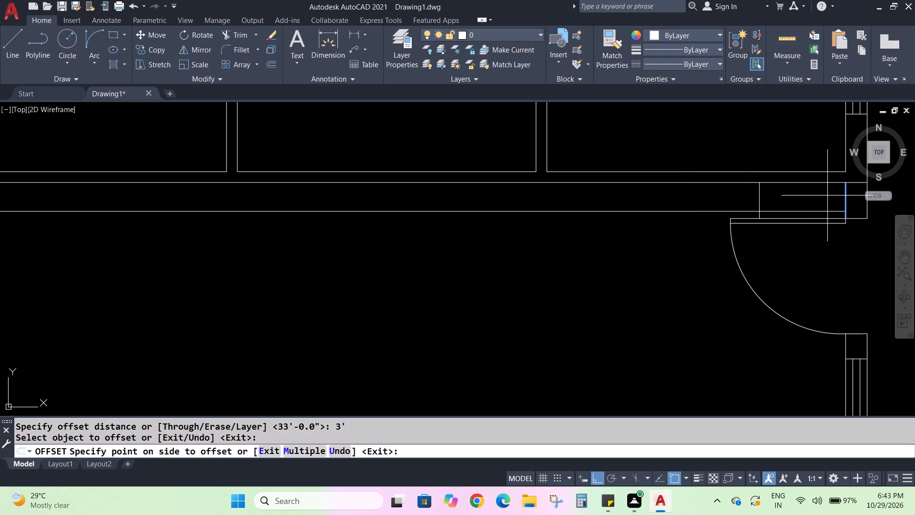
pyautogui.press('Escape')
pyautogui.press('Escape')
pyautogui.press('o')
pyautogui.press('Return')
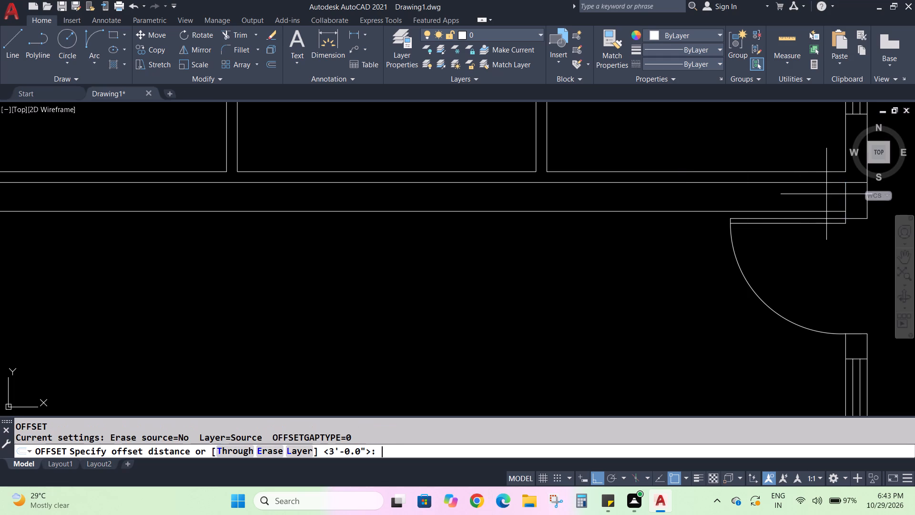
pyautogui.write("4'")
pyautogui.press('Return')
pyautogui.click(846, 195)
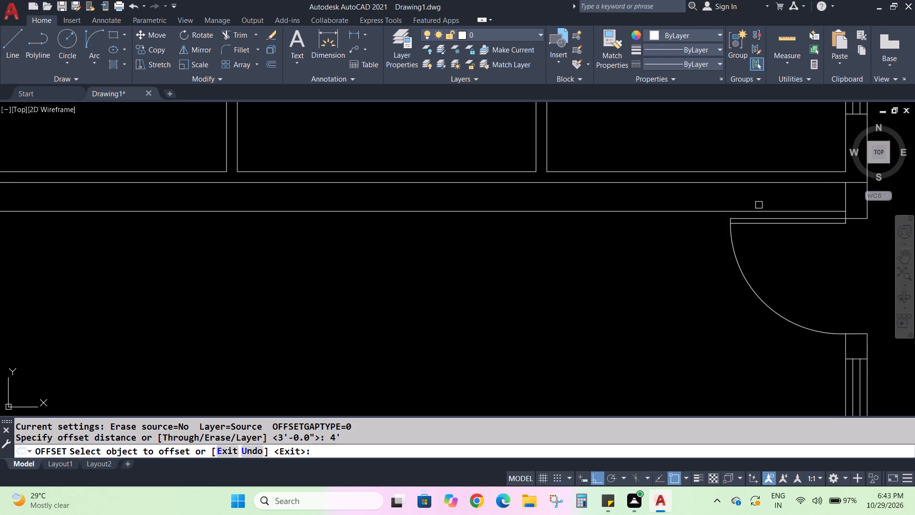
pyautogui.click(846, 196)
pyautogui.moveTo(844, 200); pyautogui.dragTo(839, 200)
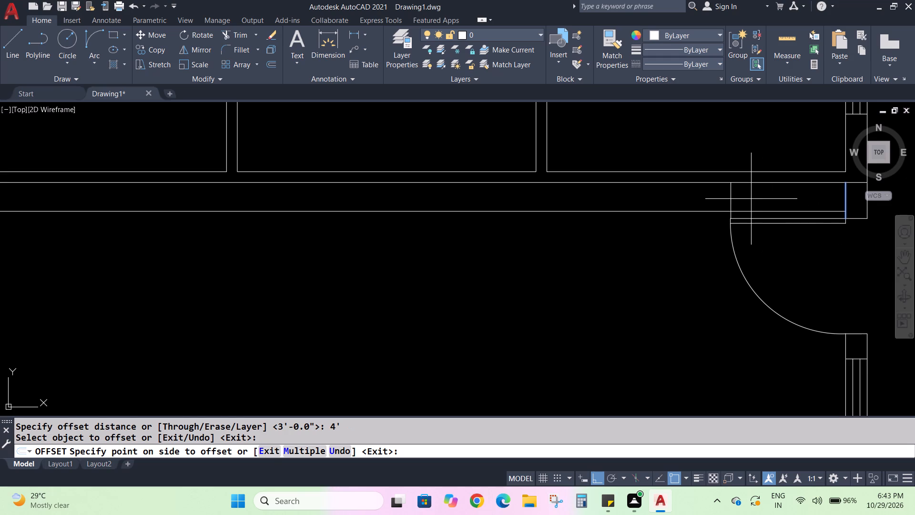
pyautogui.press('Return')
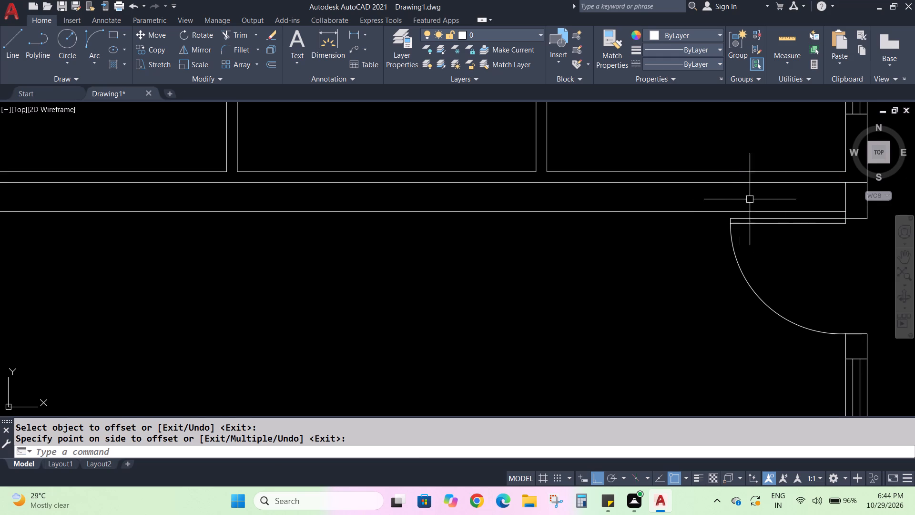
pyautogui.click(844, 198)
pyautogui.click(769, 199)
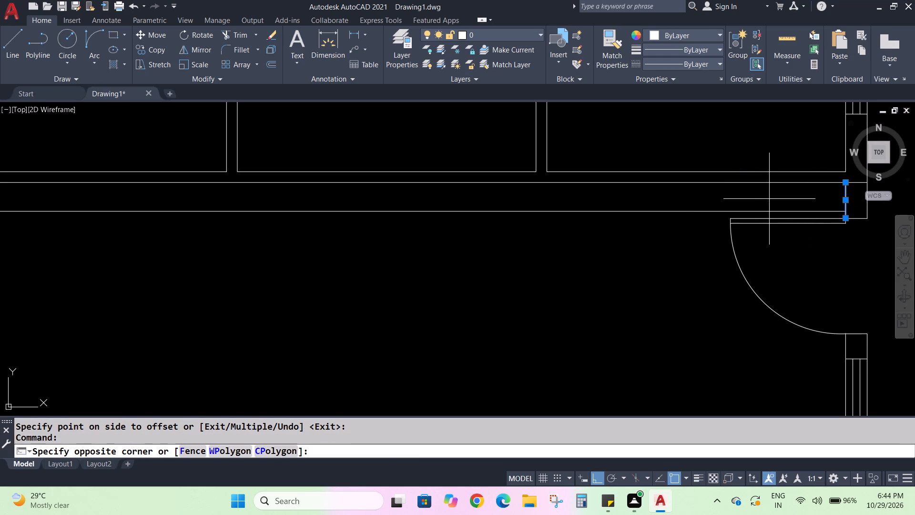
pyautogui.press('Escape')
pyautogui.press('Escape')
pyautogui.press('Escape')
# Offset the short vertical wall line above the hall's entrance door 4' into the hall.
pyautogui.press('o')
pyautogui.press('Return')
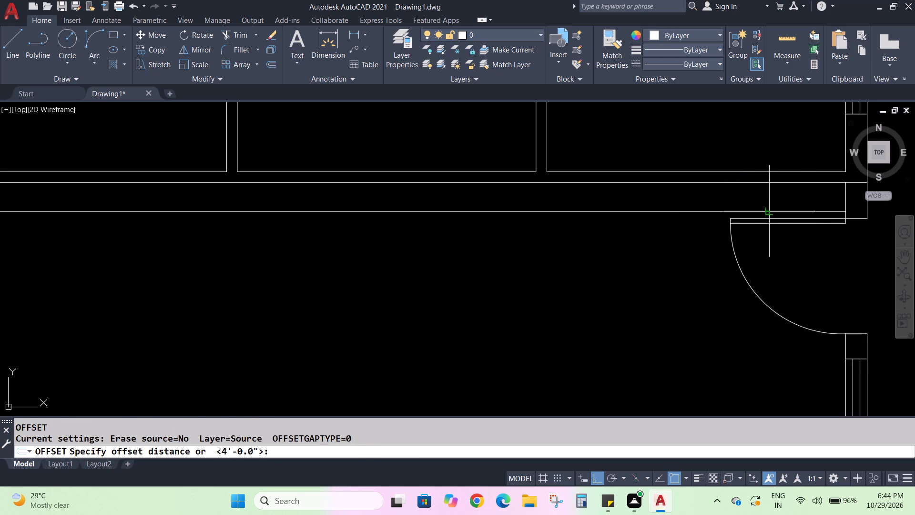
pyautogui.press('4')
pyautogui.press("'")
pyautogui.press('Return')
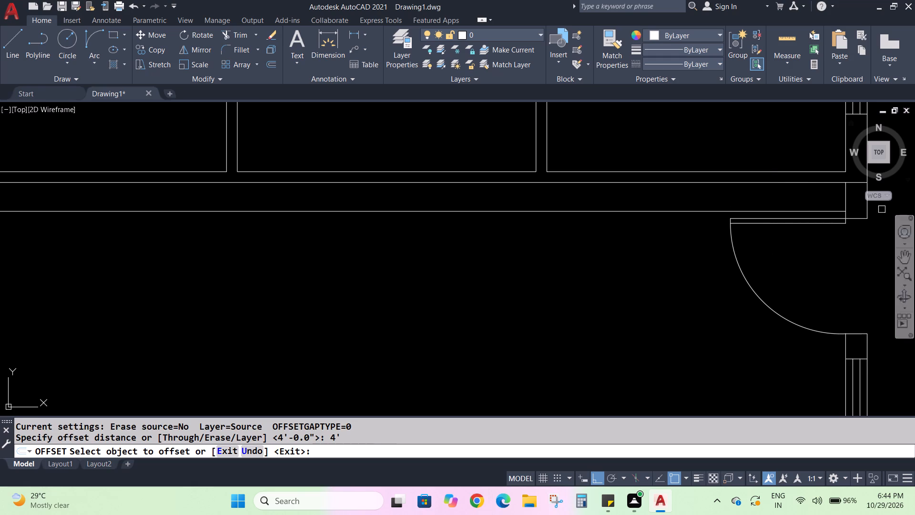
pyautogui.moveTo(848, 200); pyautogui.dragTo(838, 200)
pyautogui.click(749, 200)
pyautogui.press('Escape')
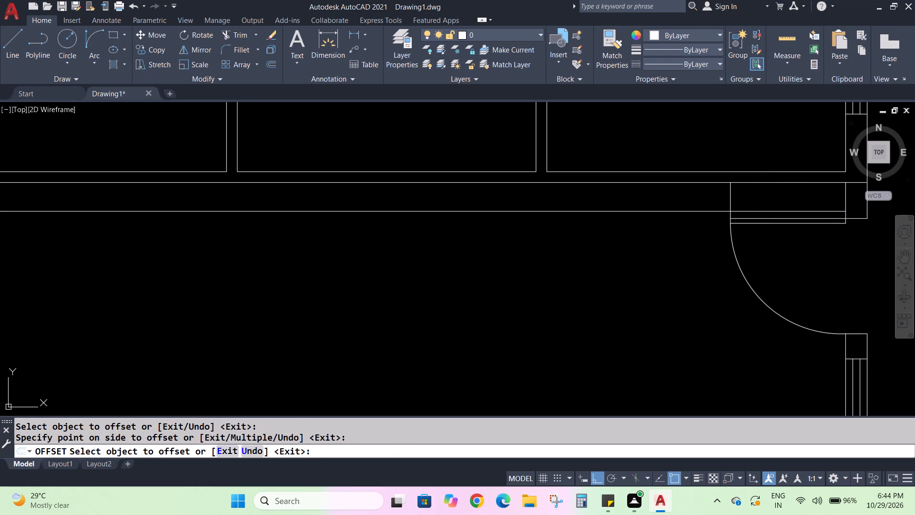
pyautogui.press('Escape')
# Trim the part of the new vertical line that extends below the hall's 1' offset line, down to the entrance door leaf.
pyautogui.write('TR')
pyautogui.press('Return')
pyautogui.scroll(2, 752, 205)
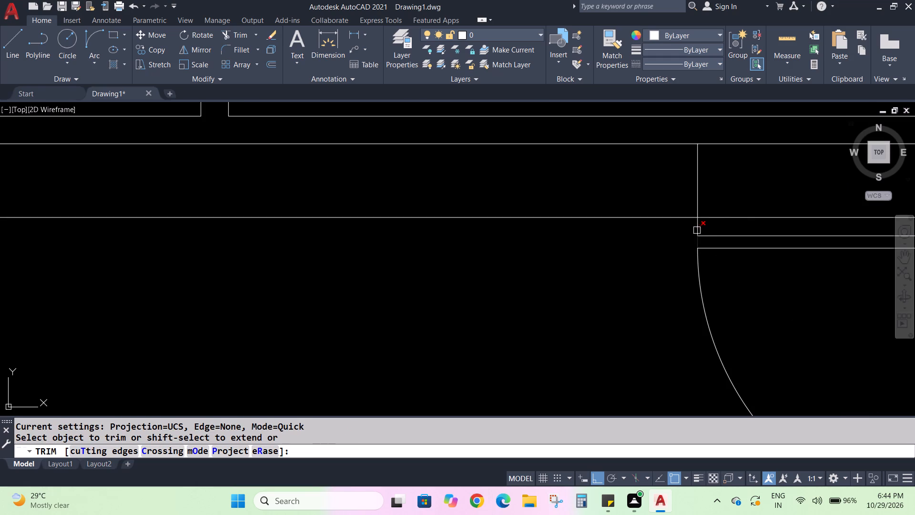
pyautogui.click(702, 227)
pyautogui.moveTo(696, 227); pyautogui.dragTo(668, 229)
pyautogui.scroll(-2, 670, 225)
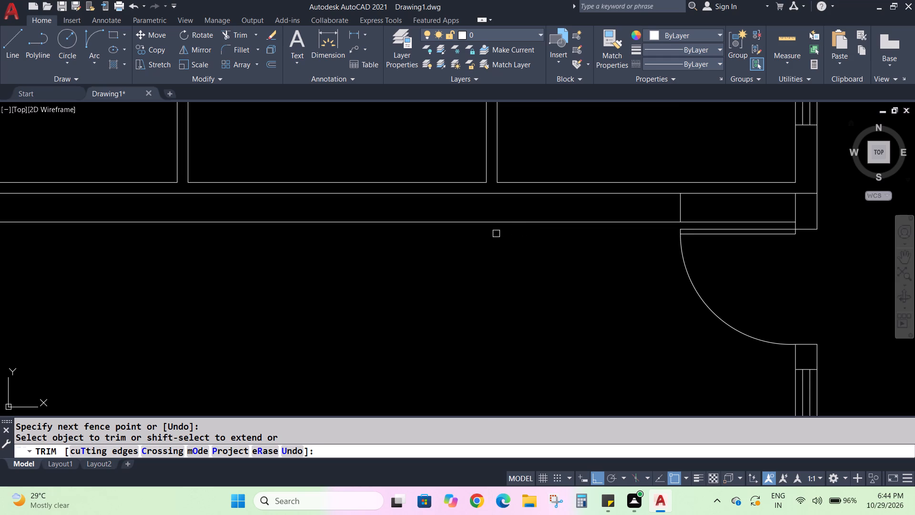
pyautogui.scroll(-4, 484, 234)
pyautogui.scroll(3, 473, 256)
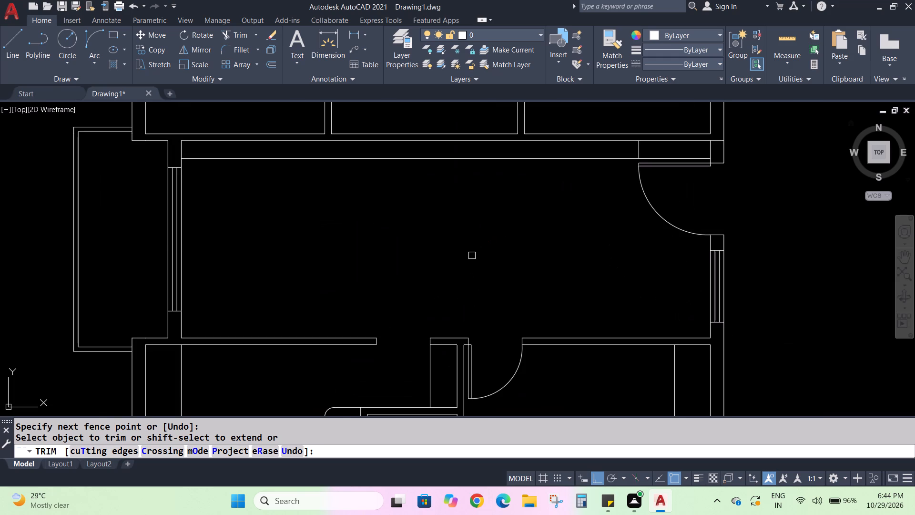
pyautogui.press('Escape')
pyautogui.press('Escape')
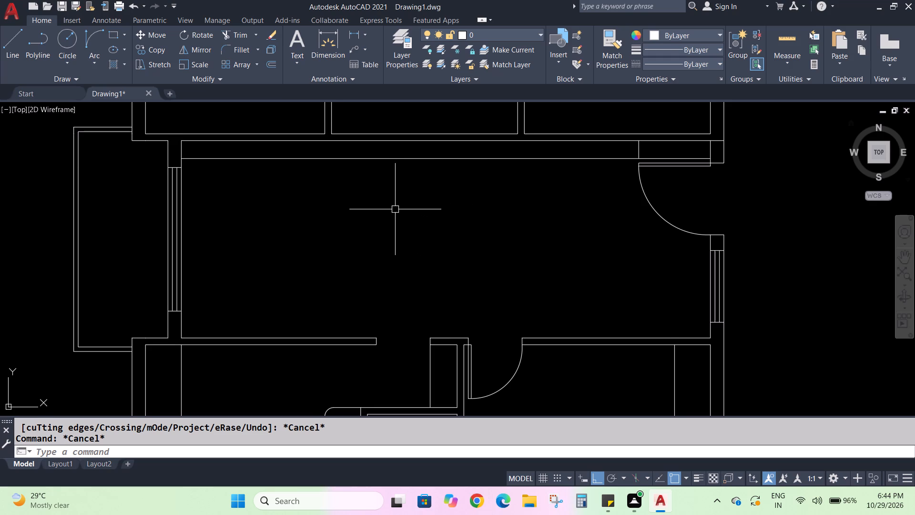
# Measure the inner width of the middle room directly above the central hall, along its bottom wall.
pyautogui.moveTo(394, 211); pyautogui.dragTo(417, 280, button='middle')
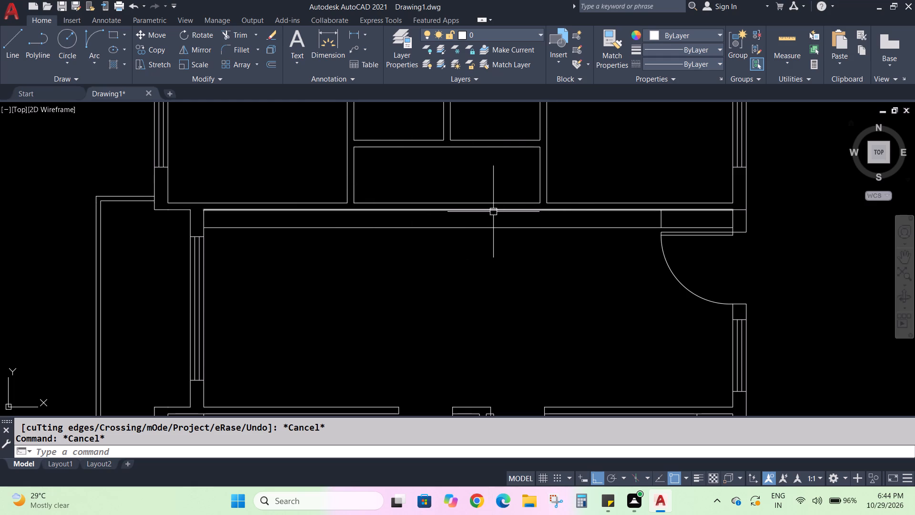
pyautogui.click(352, 37)
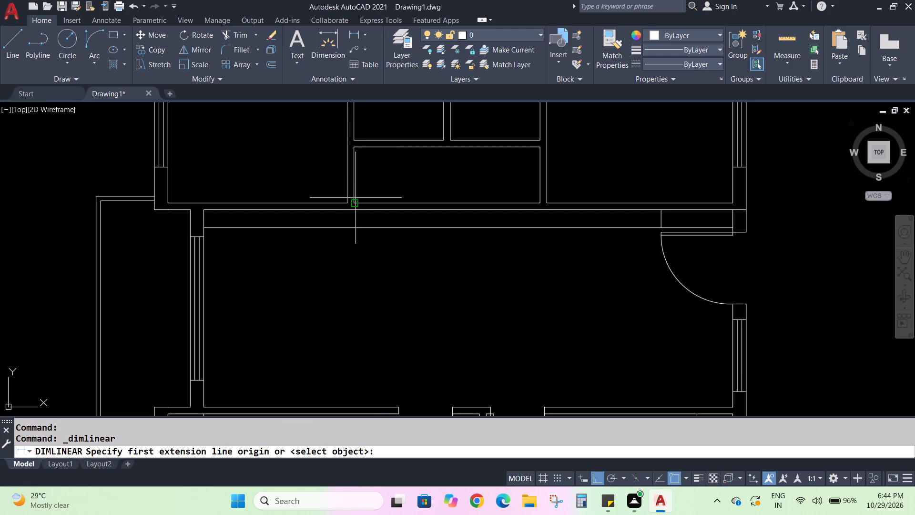
pyautogui.click(356, 202)
pyautogui.click(541, 203)
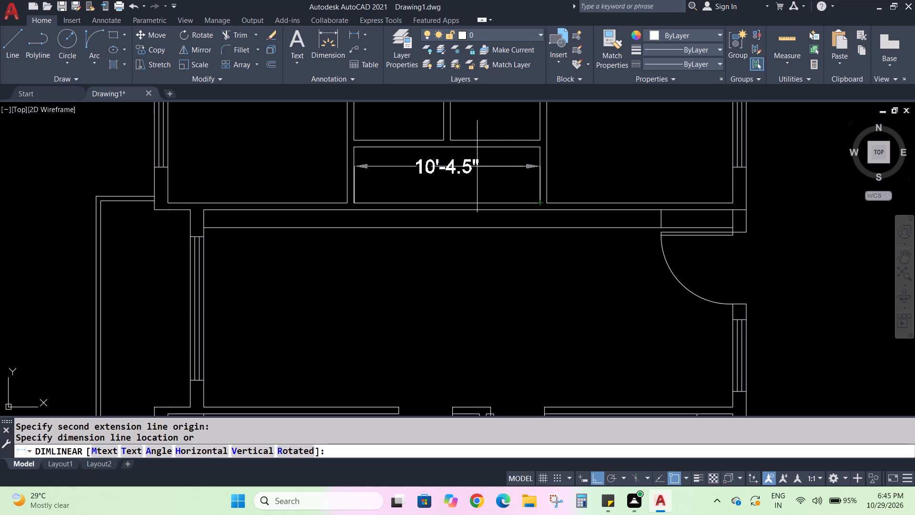
pyautogui.press('Escape')
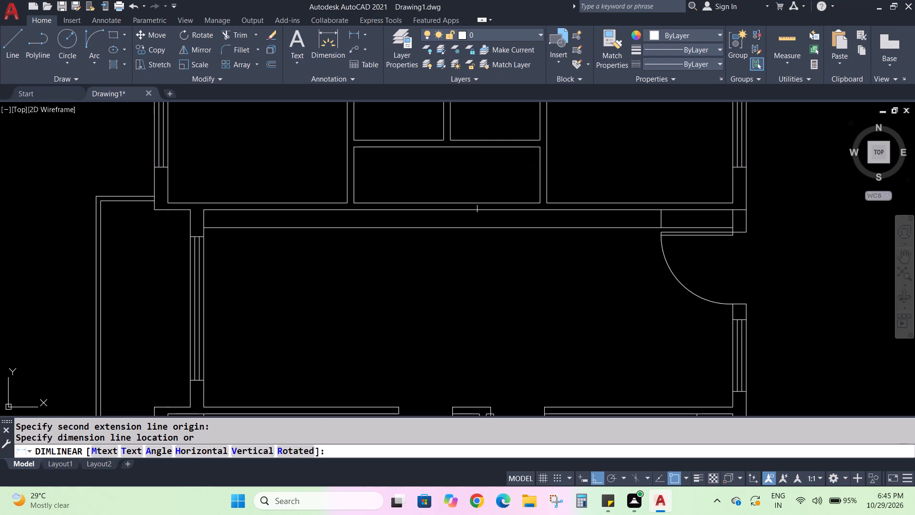
pyautogui.press('Escape')
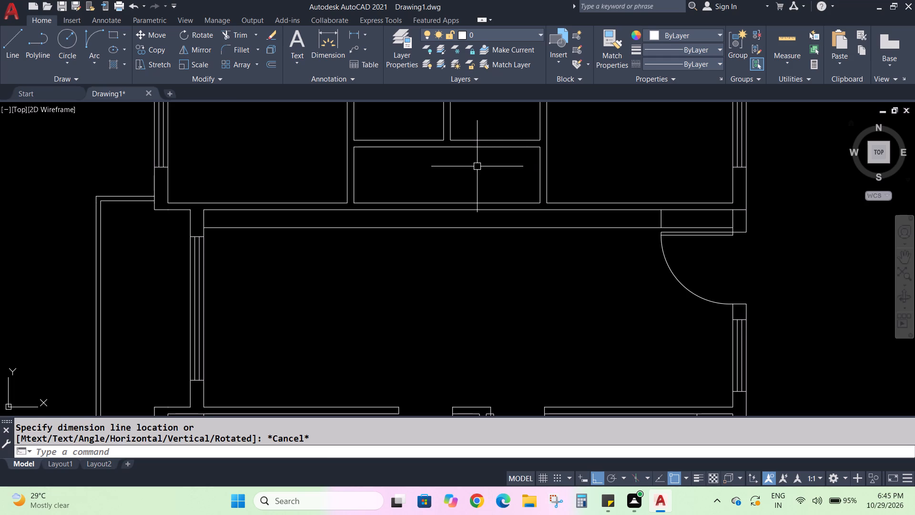
# Draw a vertical line across the wall thickness at the midpoint of the middle room's bottom wall.
pyautogui.press('l')
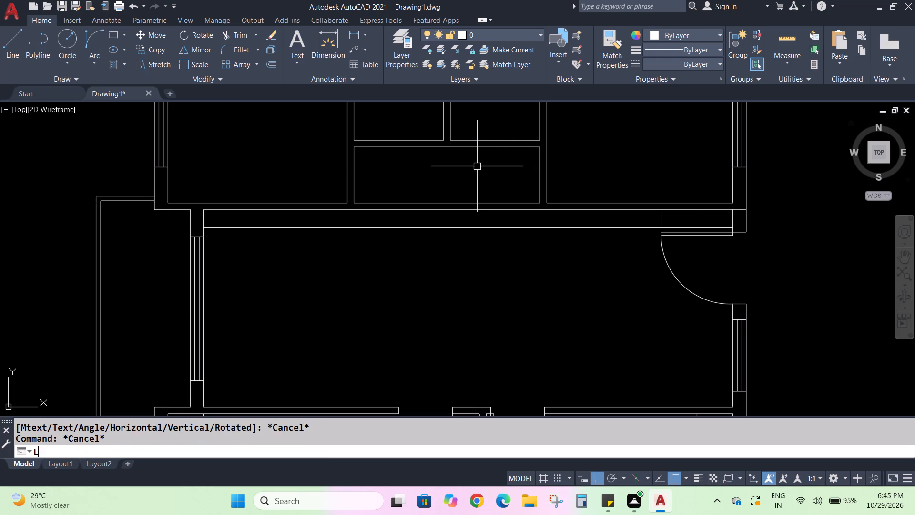
pyautogui.press('Return')
pyautogui.scroll(4, 440, 197)
pyautogui.scroll(-1, 449, 237)
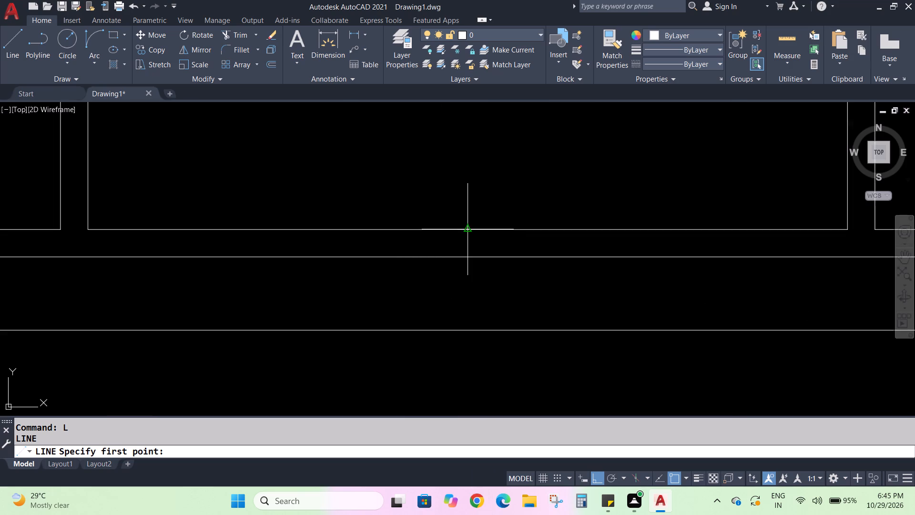
pyautogui.click(467, 230)
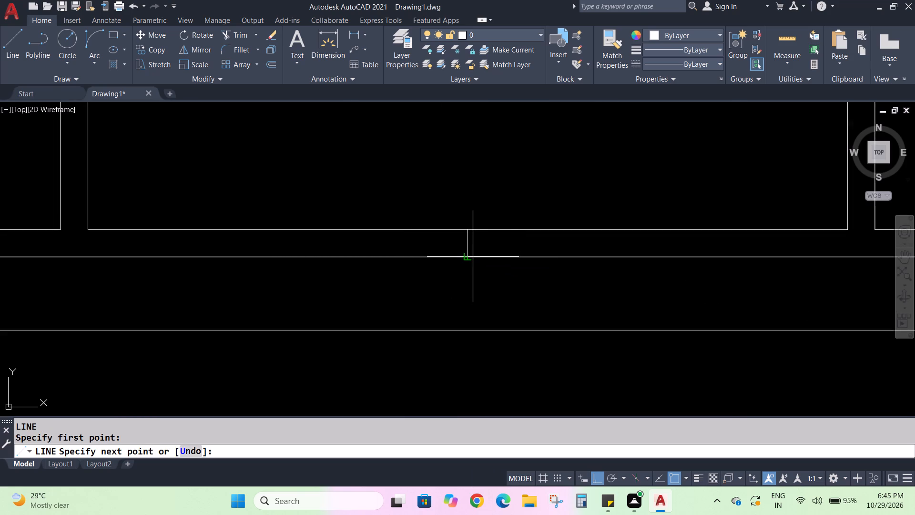
pyautogui.click(467, 257)
pyautogui.press('Escape')
pyautogui.press('Escape')
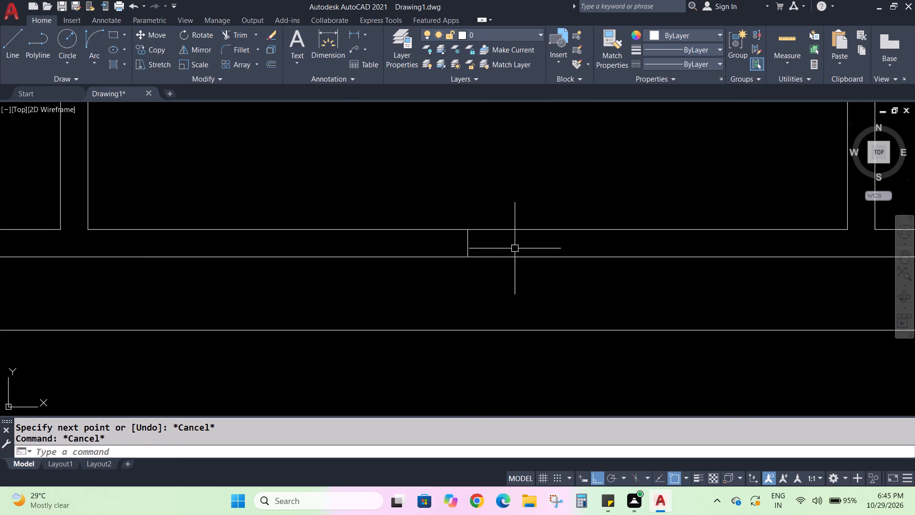
# Offset the midpoint line 3' to each side within the middle room's bottom wall.
pyautogui.press('o')
pyautogui.press('Return')
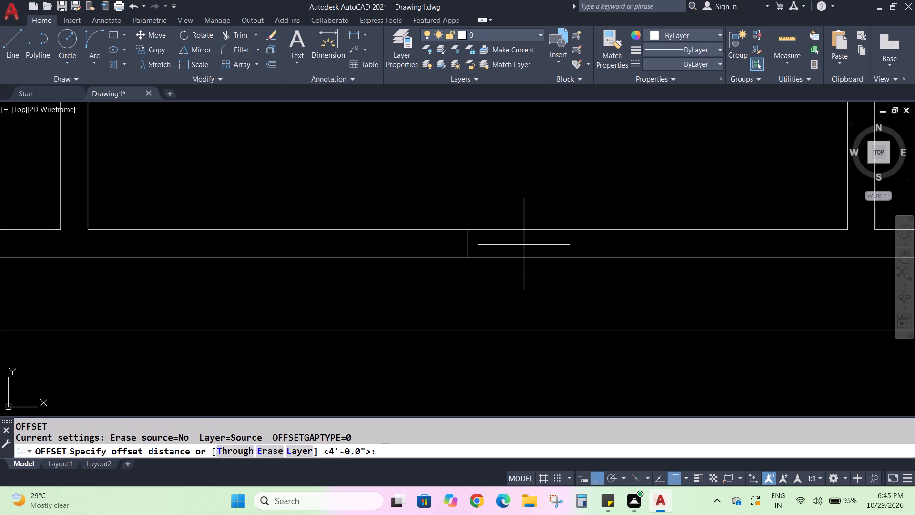
pyautogui.write("3'")
pyautogui.press('Return')
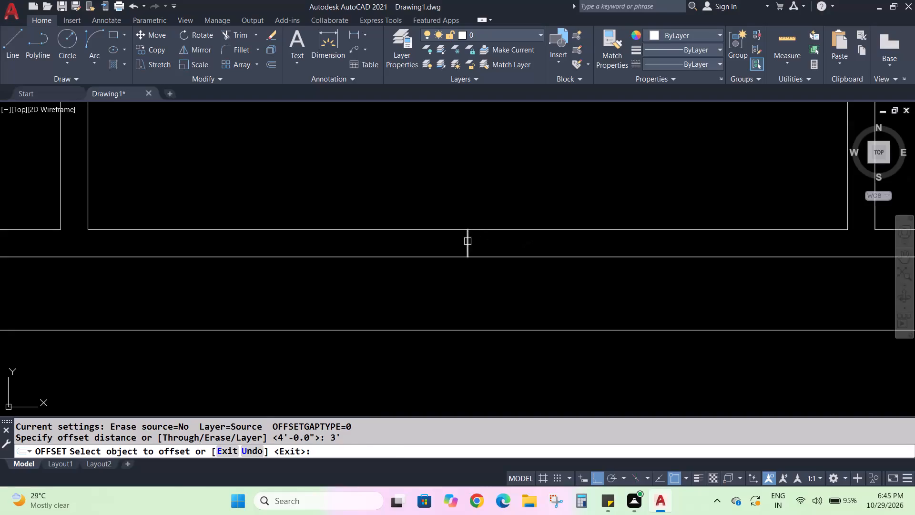
pyautogui.click(468, 241)
pyautogui.click(541, 243)
pyautogui.click(470, 253)
pyautogui.click(395, 245)
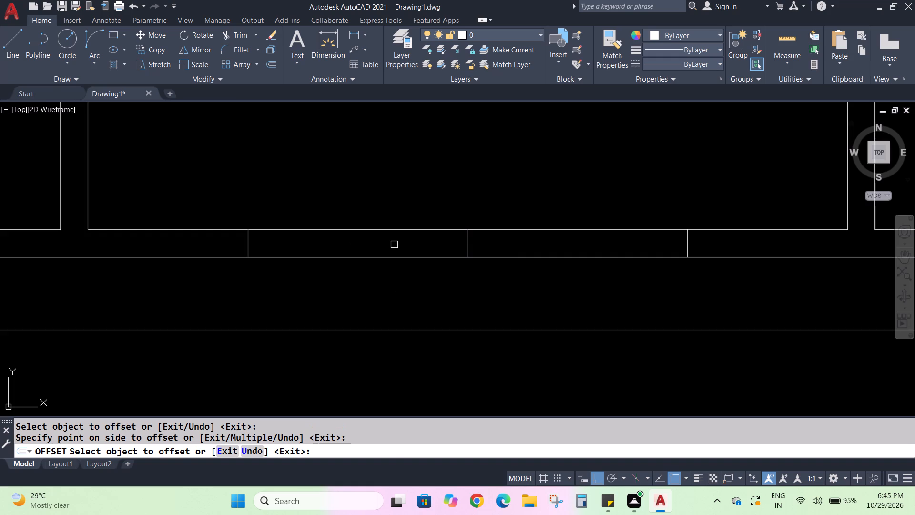
pyautogui.press('Escape')
pyautogui.press('Escape')
# Erase the midpoint line and trim both wall lines between its two offset copies to open the wall into the hall.
pyautogui.click(467, 245)
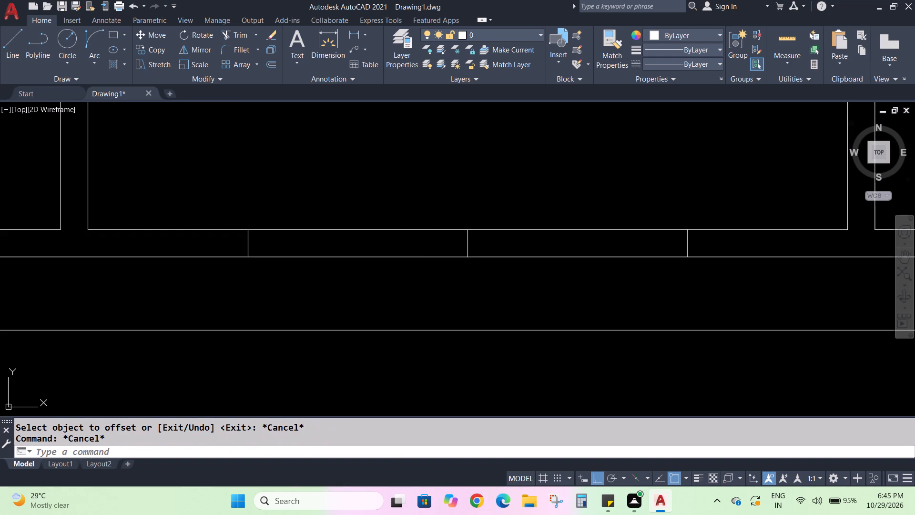
pyautogui.press('Delete')
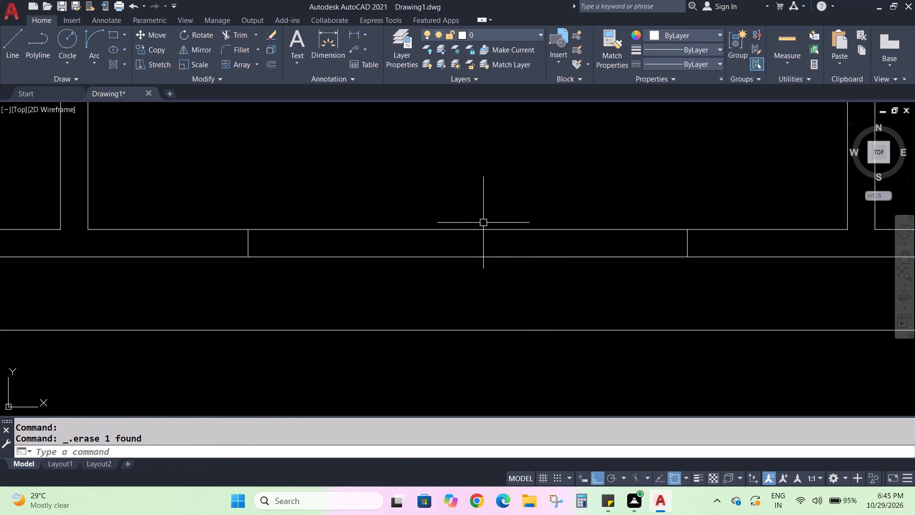
pyautogui.write('TR')
pyautogui.press('Return')
pyautogui.moveTo(499, 214); pyautogui.dragTo(462, 290)
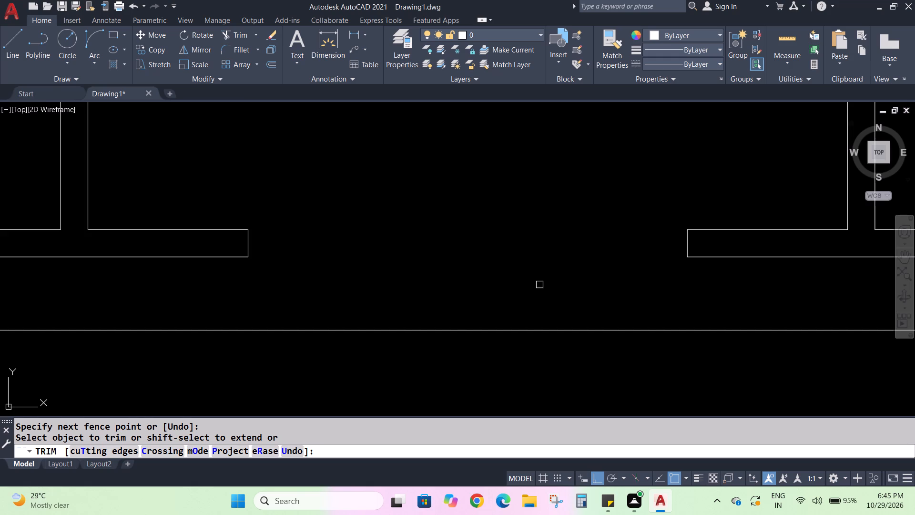
pyautogui.press('Escape')
pyautogui.press('Escape')
# Draw a vertical line from the hall's upper wall to the 1' offset line, slightly right of the new opening's right edge.
pyautogui.moveTo(539, 285); pyautogui.dragTo(322, 269, button='middle')
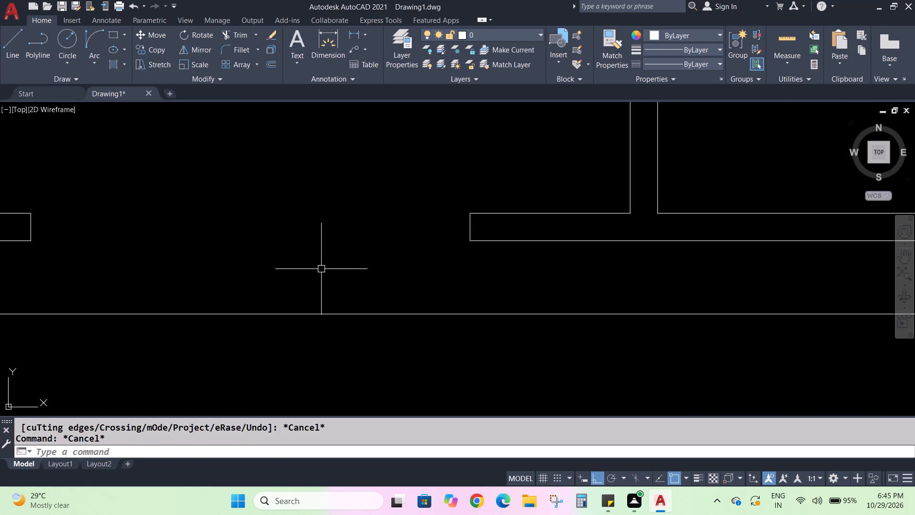
pyautogui.scroll(-2, 341, 258)
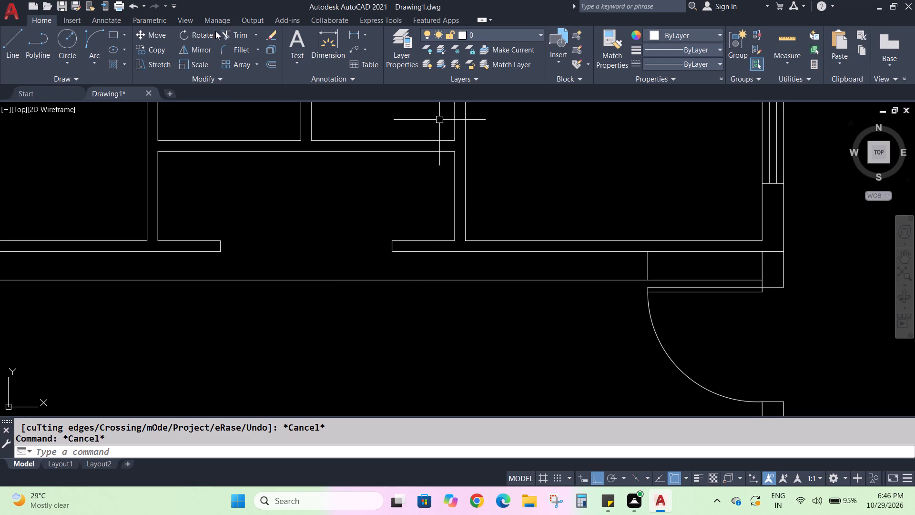
pyautogui.click(25, 37)
pyautogui.click(15, 37)
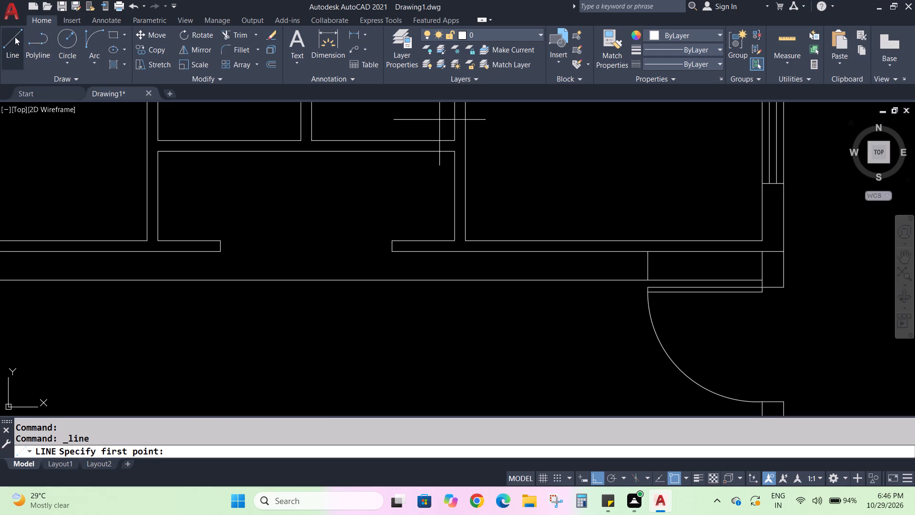
pyautogui.scroll(1, 420, 262)
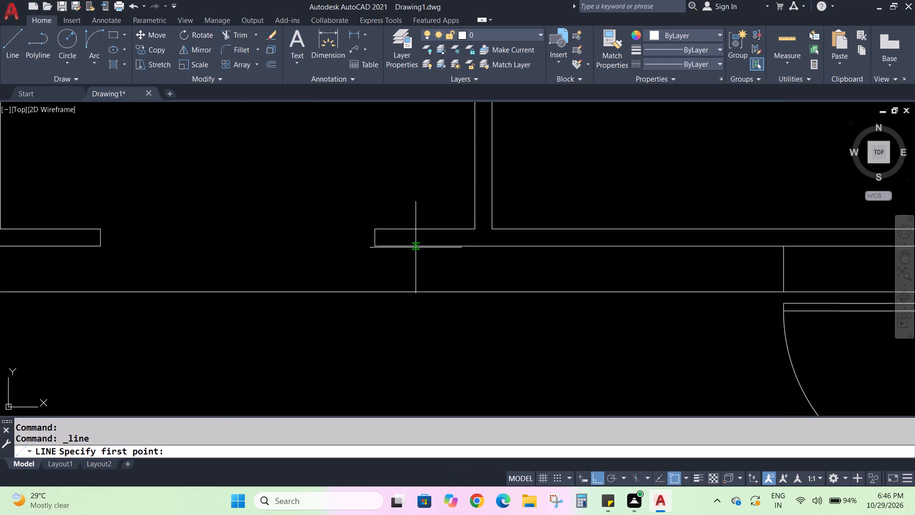
pyautogui.click(416, 247)
pyautogui.click(414, 292)
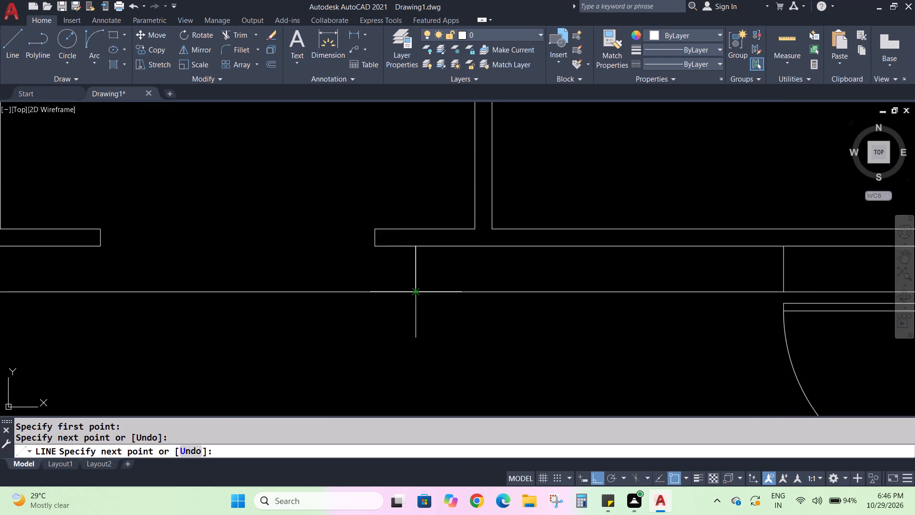
pyautogui.press('Escape')
pyautogui.press('Escape')
# Trim away the 1' offset line to the left of the new vertical line.
pyautogui.write('TR')
pyautogui.press('Return')
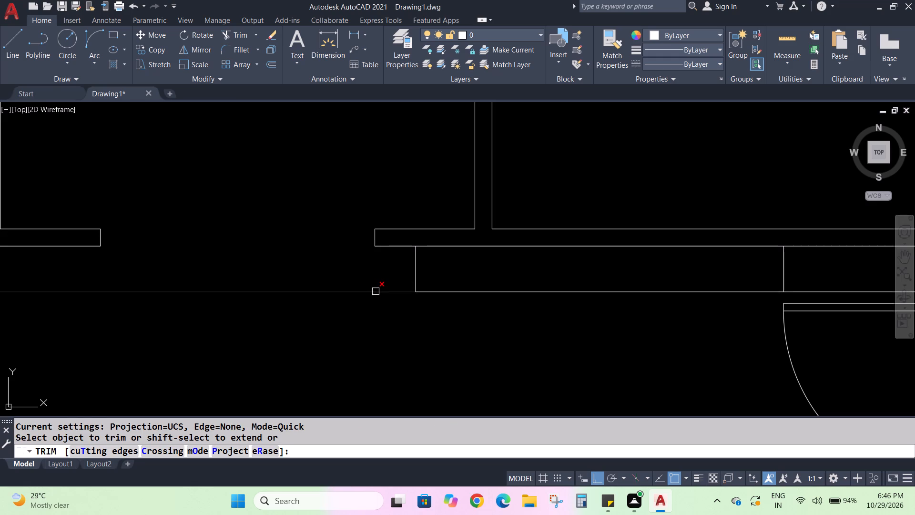
pyautogui.click(376, 291)
pyautogui.press('Escape')
pyautogui.press('Escape')
# Fillet the lower-left corner of the 1' deep strip below the hall's upper wall with the 6" radius.
pyautogui.press('f')
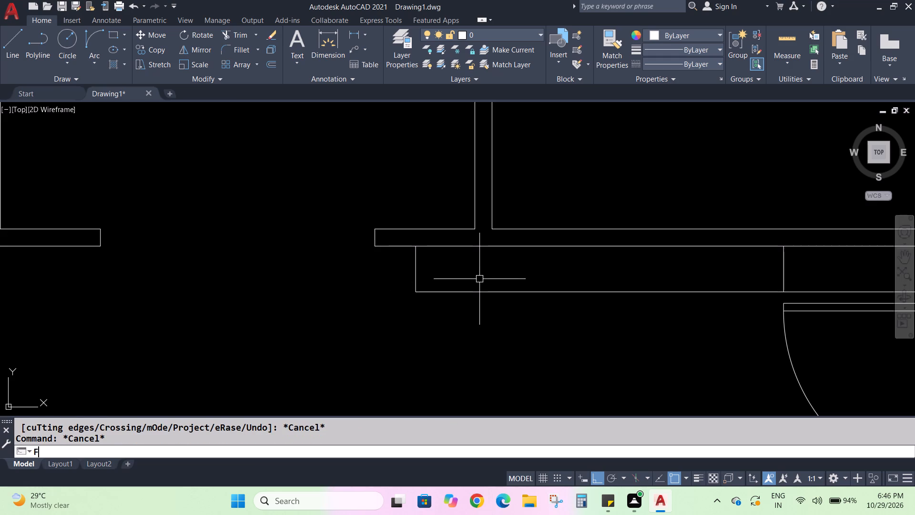
pyautogui.press('Return')
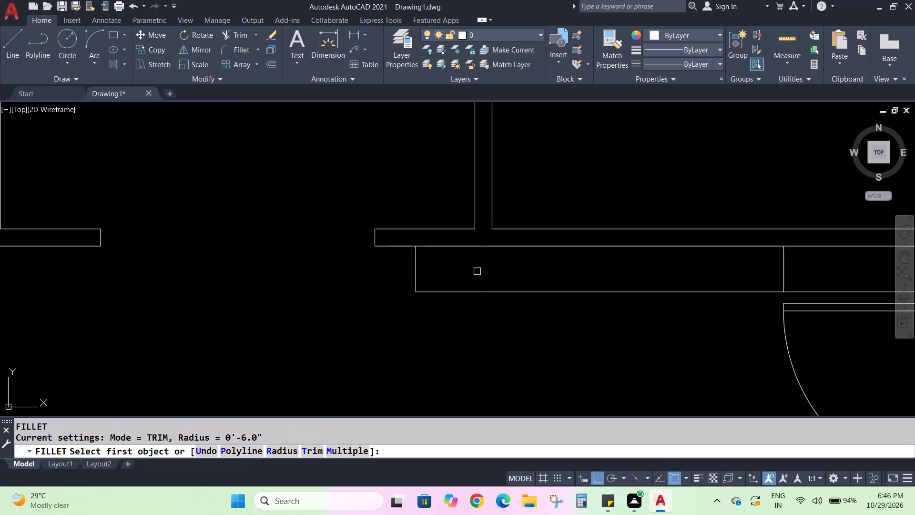
pyautogui.press('6')
pyautogui.hotkey('shift', '"')
pyautogui.press('Return')
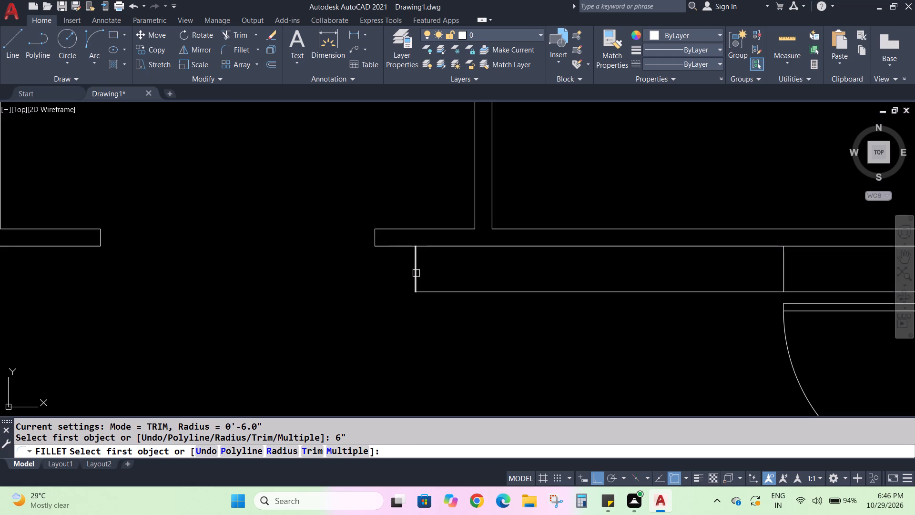
pyautogui.click(416, 274)
pyautogui.click(439, 292)
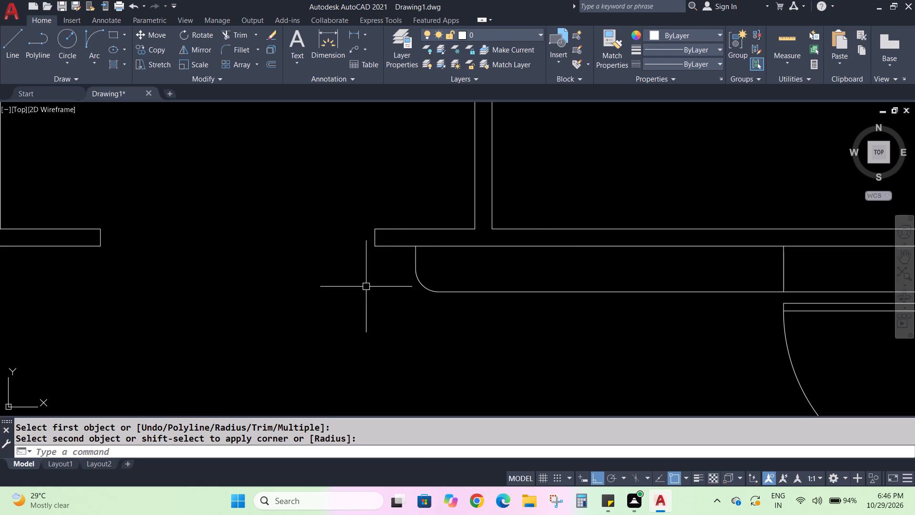
# Draw a short line across the middle room's right wall, continuing the room's upper wall line to the wall's outer face.
pyautogui.moveTo(340, 213); pyautogui.dragTo(299, 299, button='middle')
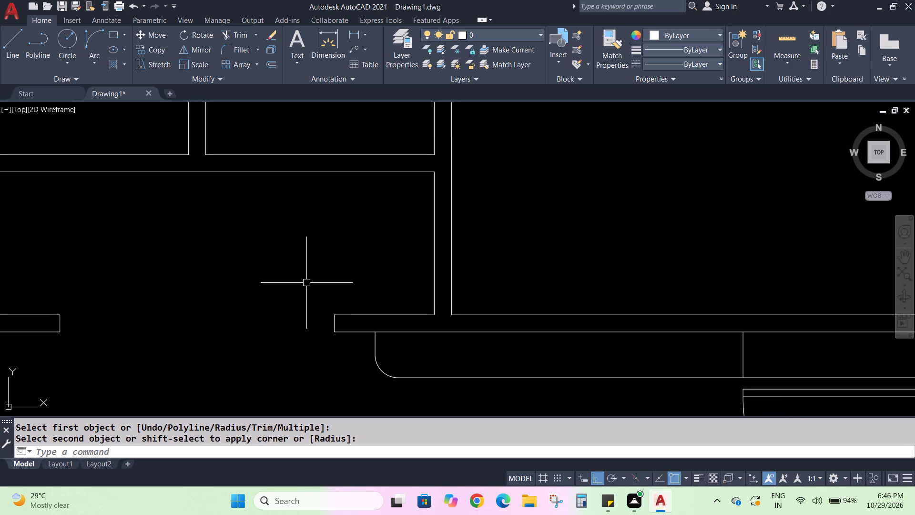
pyautogui.press('Escape')
pyautogui.press('Escape')
pyautogui.press('Escape')
pyautogui.press('l')
pyautogui.press('Return')
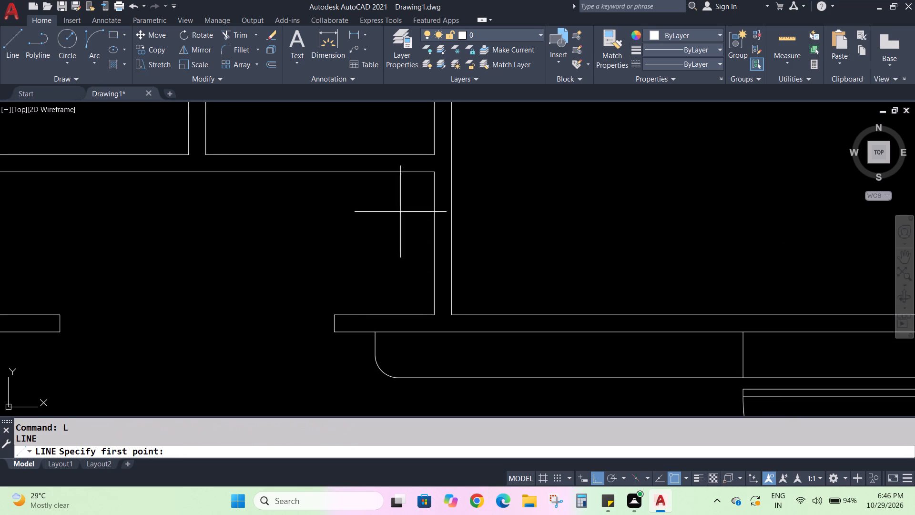
pyautogui.click(437, 174)
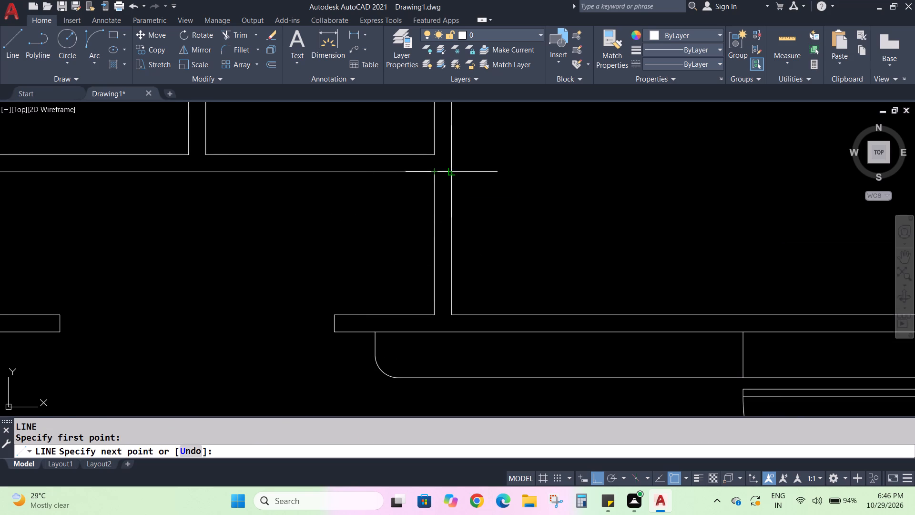
pyautogui.click(451, 171)
pyautogui.press('Escape')
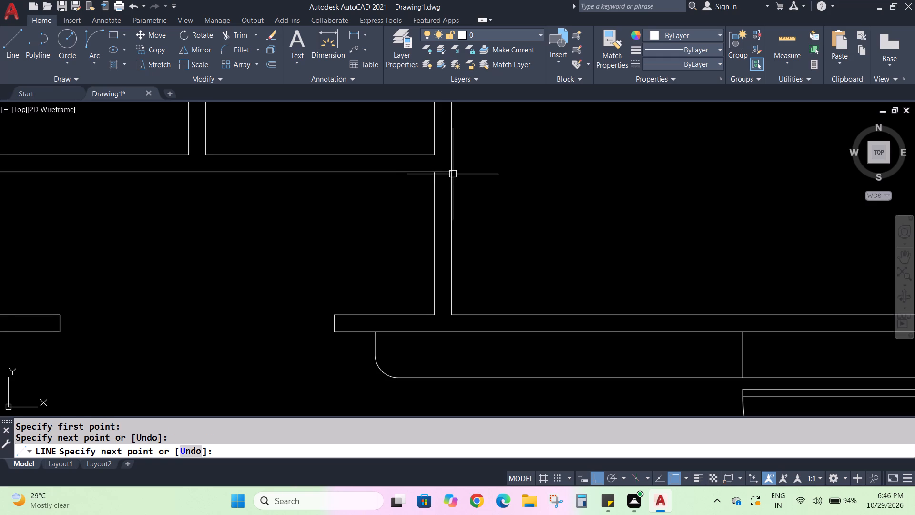
pyautogui.press('Escape')
# Trim away both lines of the middle room's right wall below the new short line.
pyautogui.press('t')
pyautogui.press('r')
pyautogui.press('Return')
pyautogui.moveTo(413, 225); pyautogui.dragTo(514, 227)
pyautogui.press('Escape')
pyautogui.press('Escape')
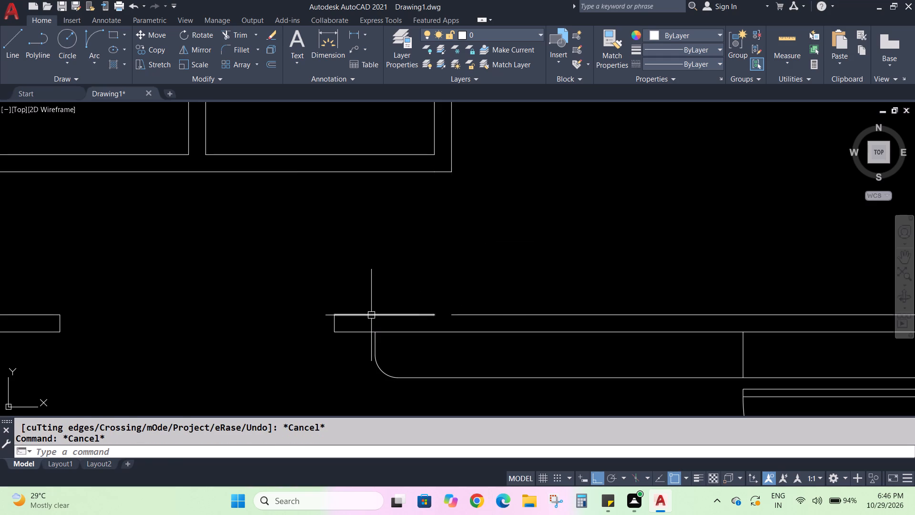
# Replace the short upper wall line beside the opening by erasing it and extending the adjoining wall line to the opening's right edge.
pyautogui.click(371, 315)
pyautogui.press('Delete')
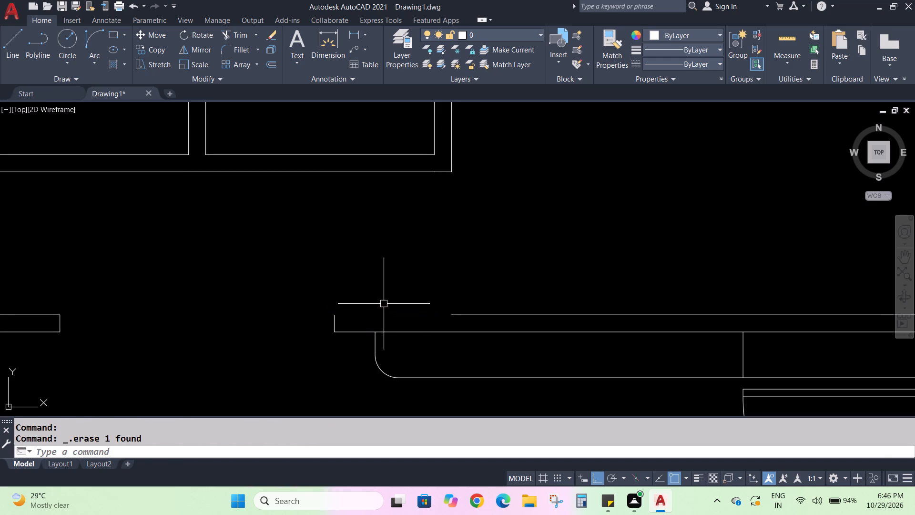
pyautogui.write('EX')
pyautogui.press('Return')
pyautogui.click(457, 313)
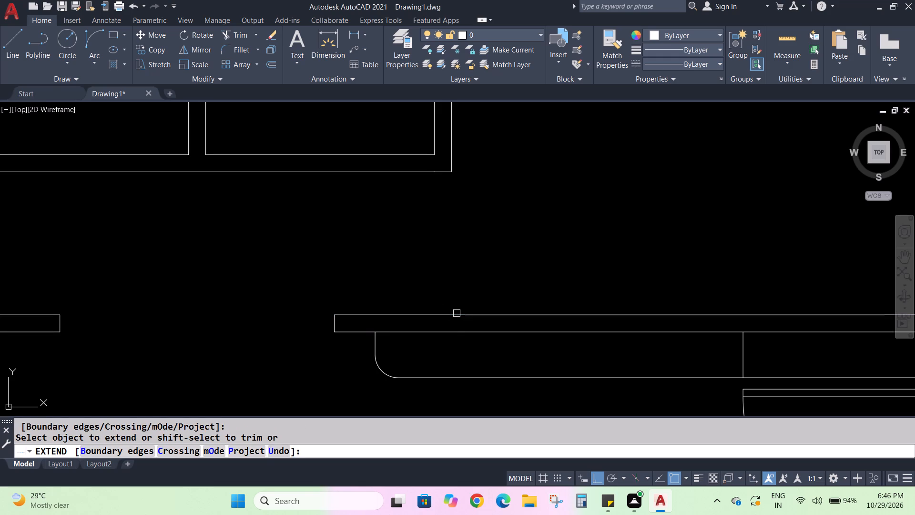
pyautogui.press('Escape')
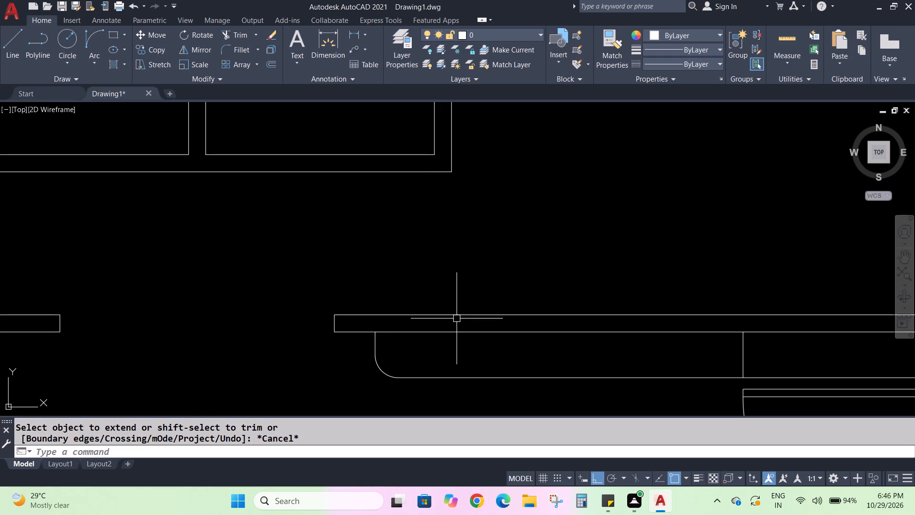
# Measure the vertical gap between the wall corner at the opening's right edge and the wall above.
pyautogui.scroll(1, 380, 307)
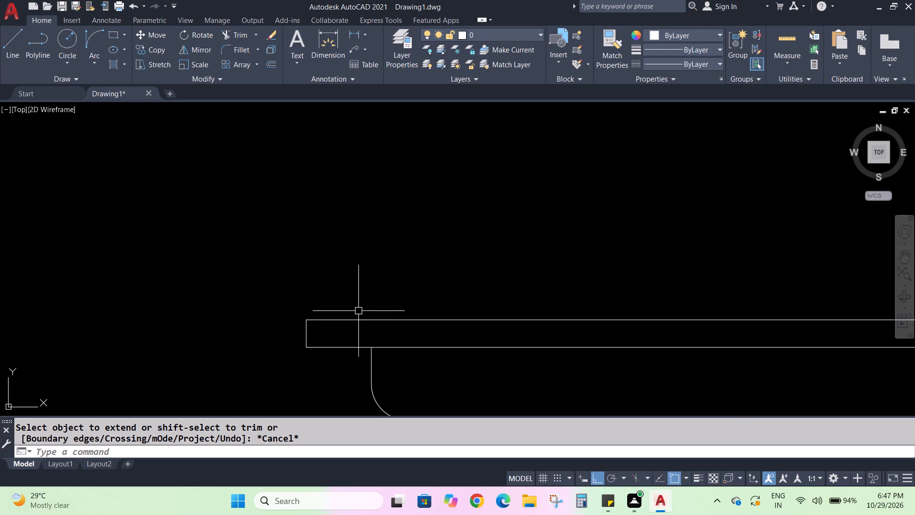
pyautogui.scroll(1, 395, 292)
pyautogui.moveTo(395, 292); pyautogui.dragTo(423, 314, button='middle')
pyautogui.scroll(-2, 405, 320)
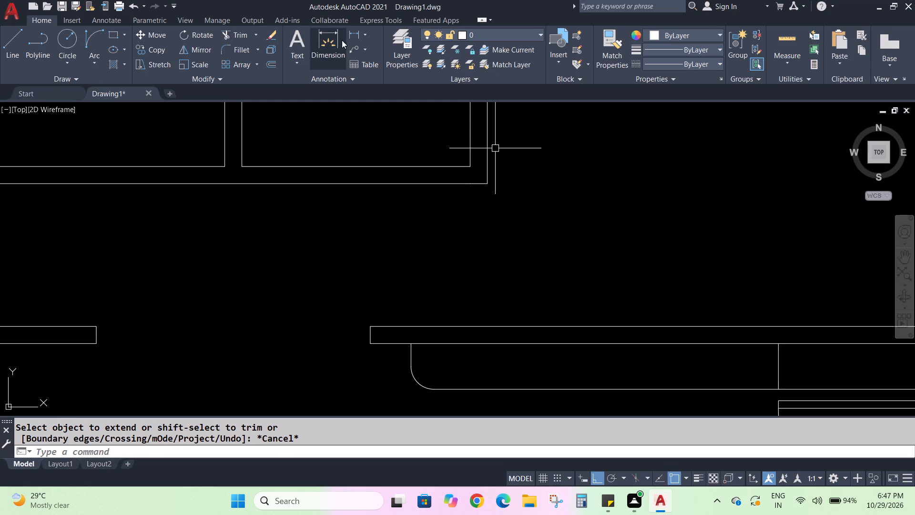
pyautogui.click(355, 33)
pyautogui.click(369, 326)
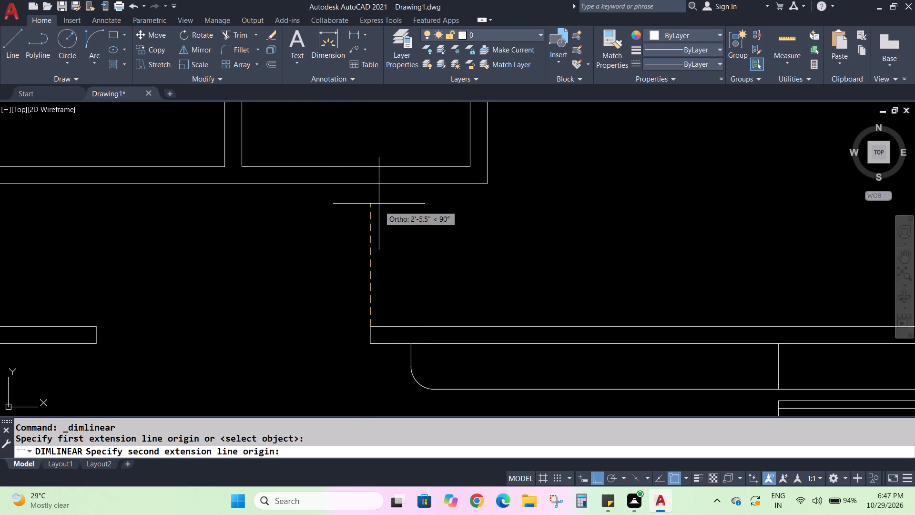
pyautogui.click(370, 184)
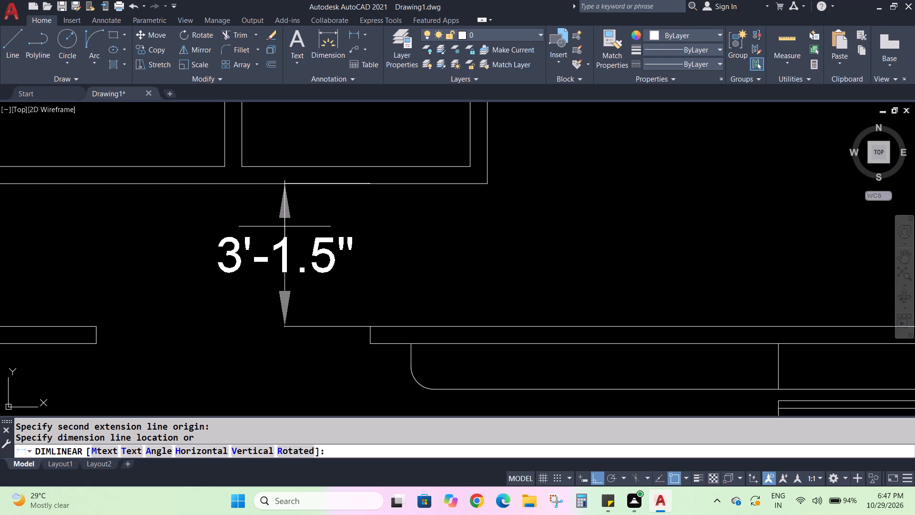
pyautogui.press('Escape')
pyautogui.press('Escape')
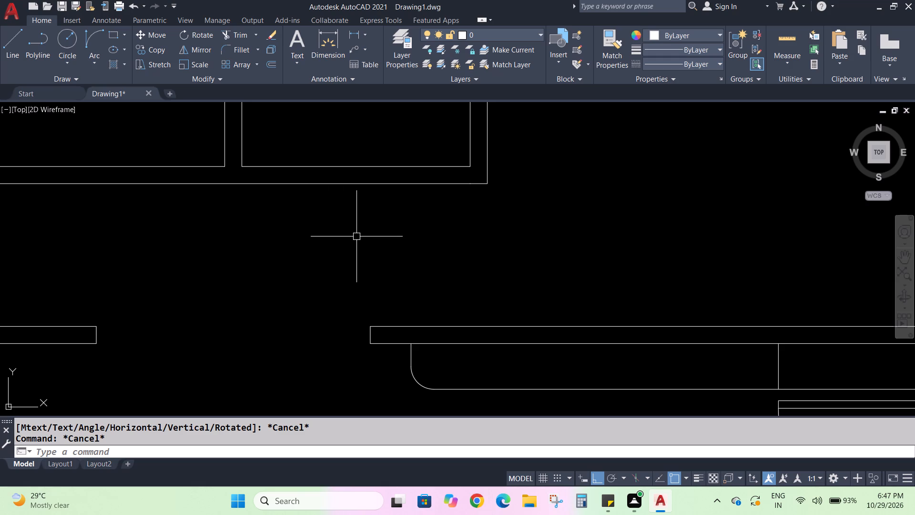
# Draw a stub on the wall end at the opening's right edge, 3" high and 4.5" wide, closed down to the wall.
pyautogui.scroll(1, 367, 253)
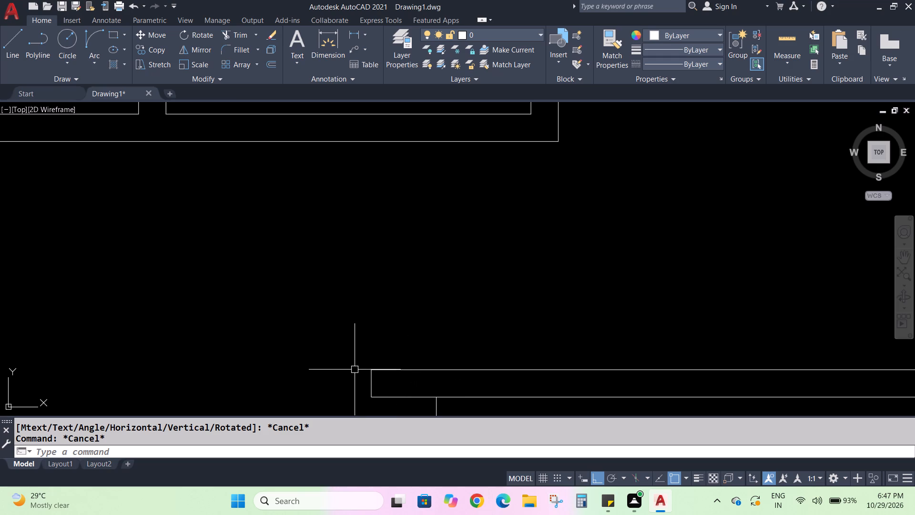
pyautogui.press('l')
pyautogui.press('Return')
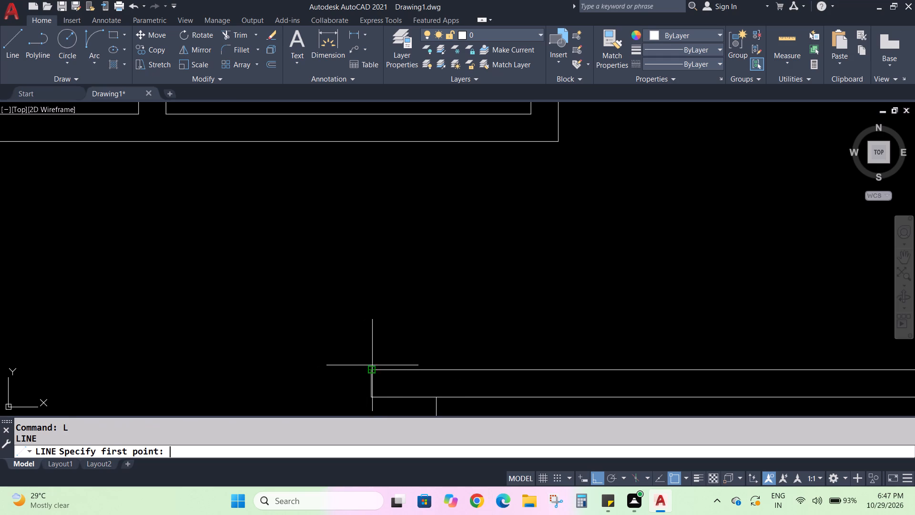
pyautogui.click(369, 371)
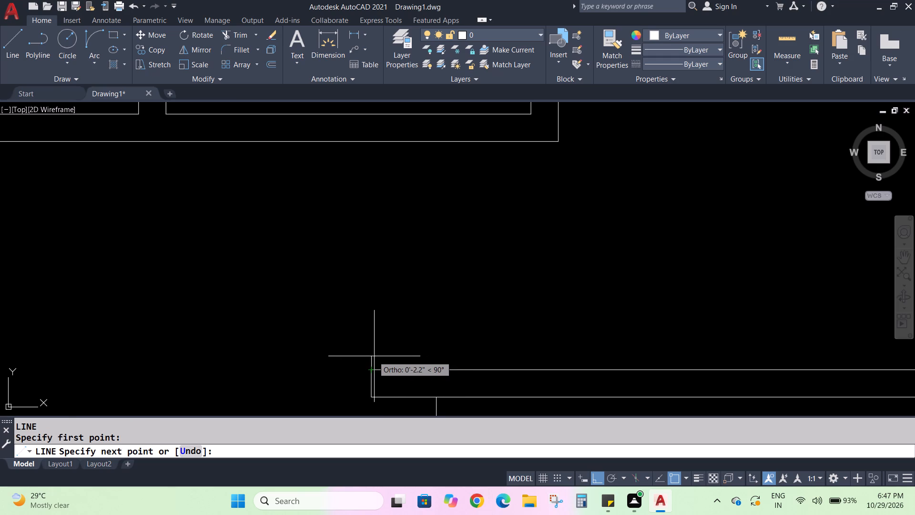
pyautogui.write('3"')
pyautogui.press('Return')
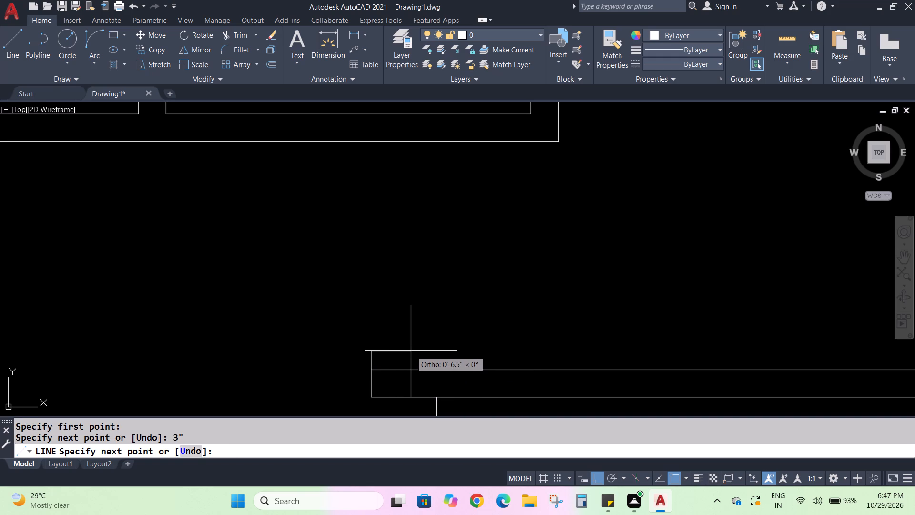
pyautogui.press('4')
pyautogui.write('.5')
pyautogui.hotkey('shift', '"')
pyautogui.press('Return')
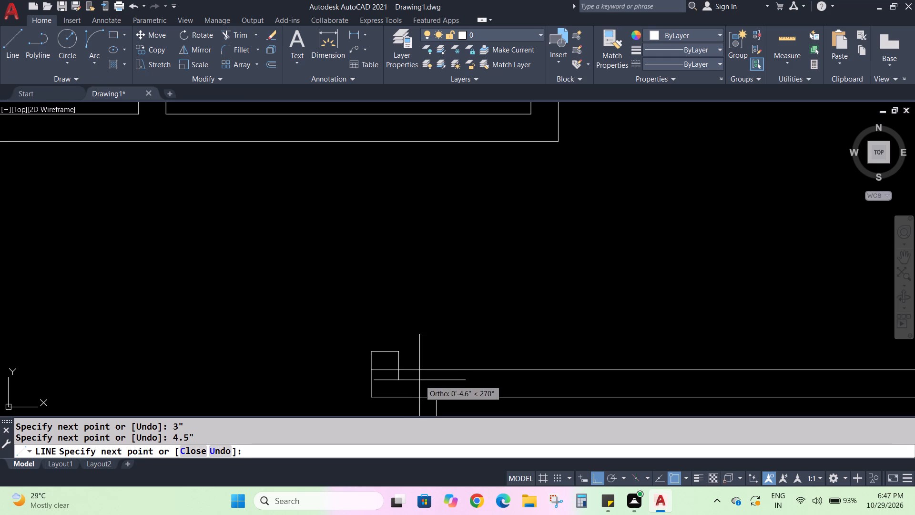
pyautogui.click(400, 371)
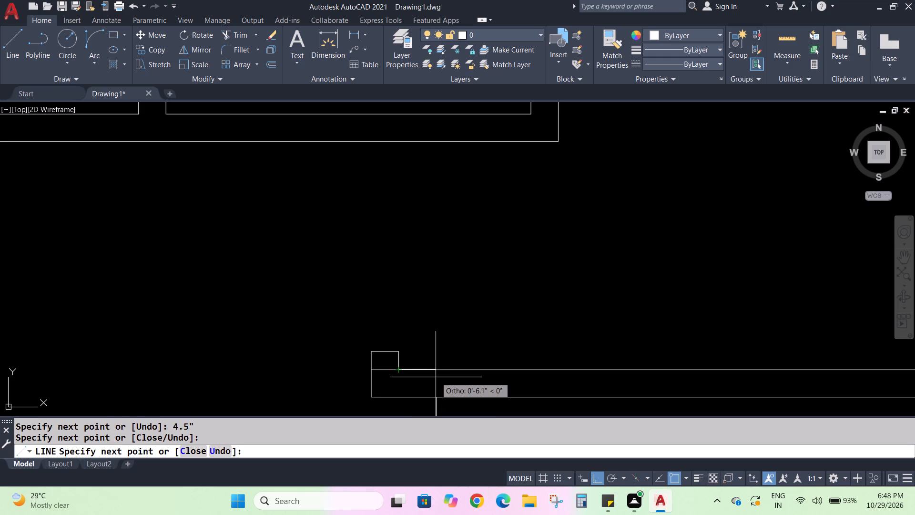
pyautogui.press('Escape')
pyautogui.press('Escape')
# Extend both vertical sides of the stub up to the wall above to form a 4.5" partition.
pyautogui.write('EX')
pyautogui.press('Return')
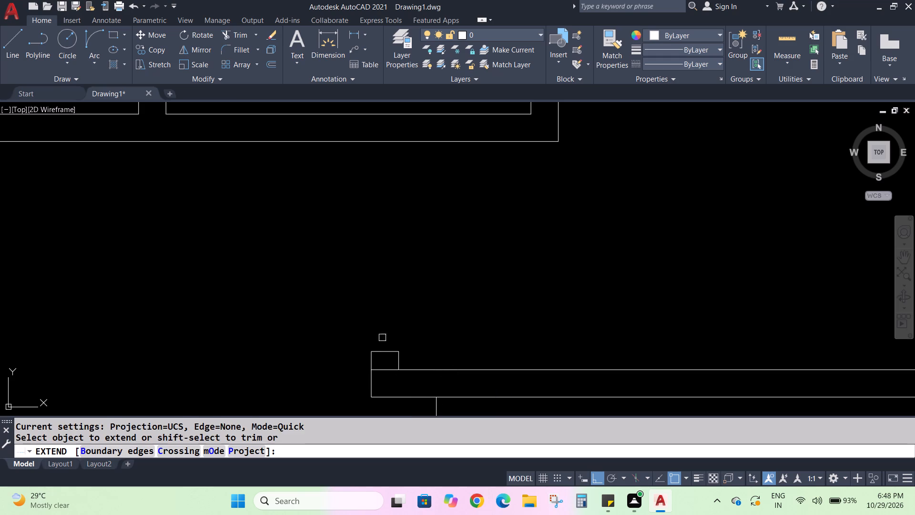
pyautogui.click(371, 359)
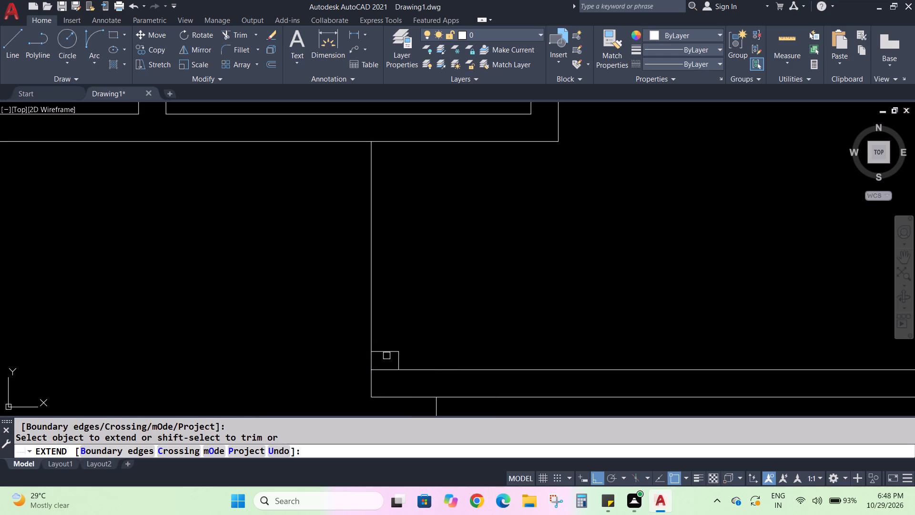
pyautogui.click(399, 354)
pyautogui.press('Escape')
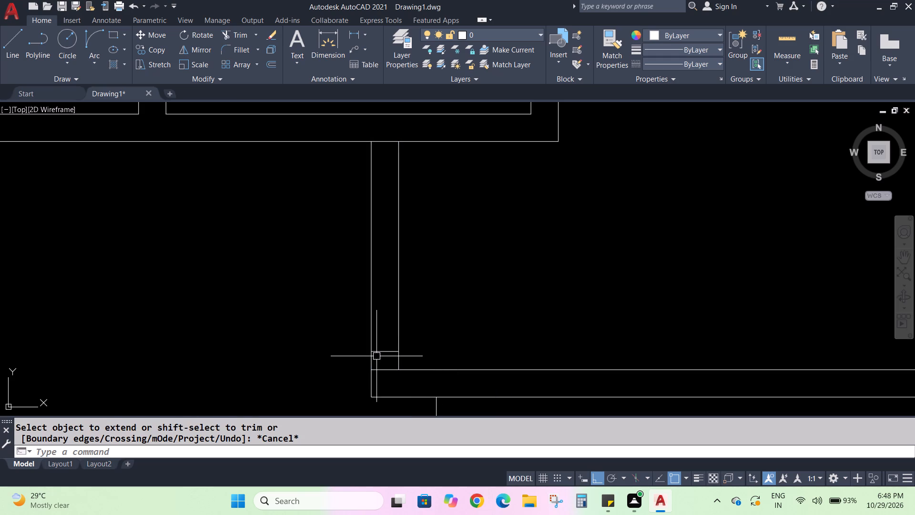
pyautogui.press('Escape')
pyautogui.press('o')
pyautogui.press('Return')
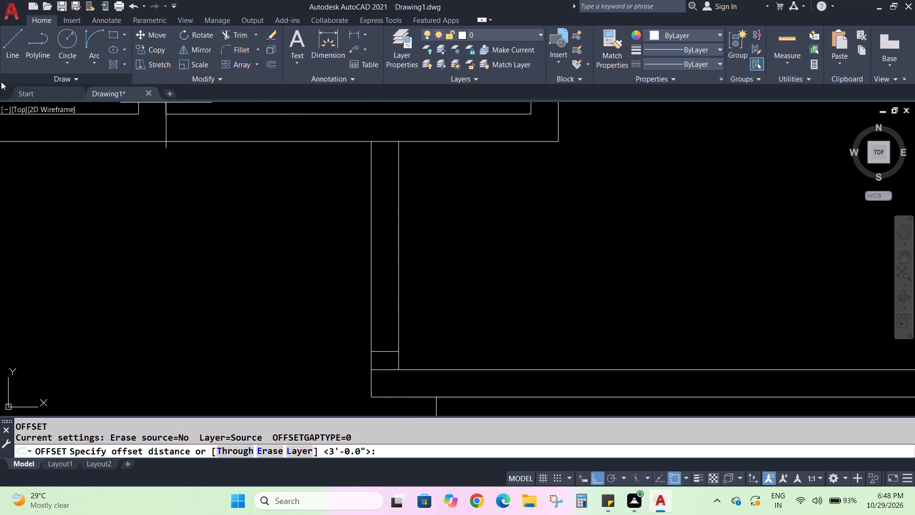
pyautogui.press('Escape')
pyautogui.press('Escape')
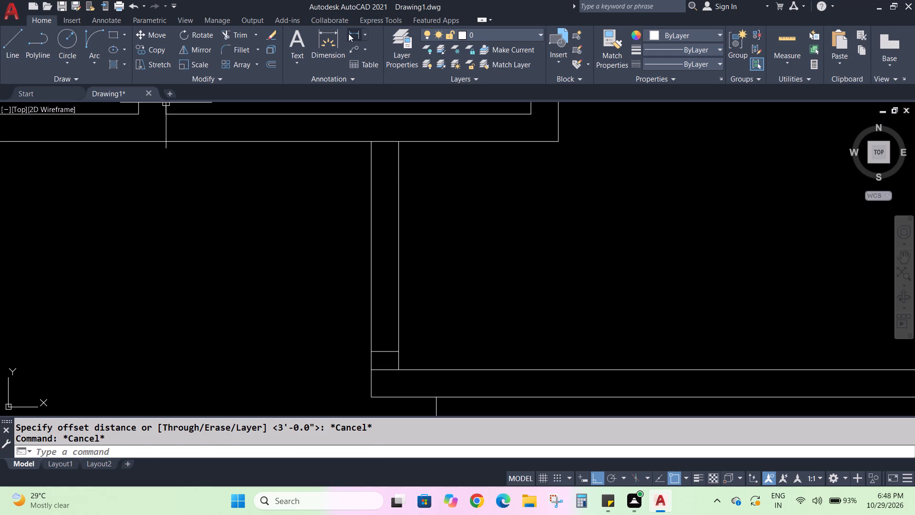
# Measure the partition's length from the wall above down to the stub's top line.
pyautogui.click(353, 34)
pyautogui.click(400, 144)
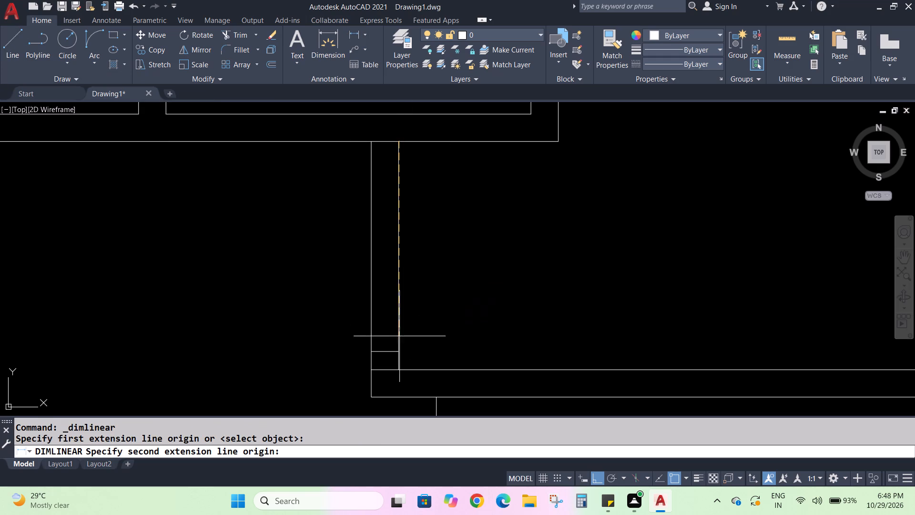
pyautogui.click(399, 353)
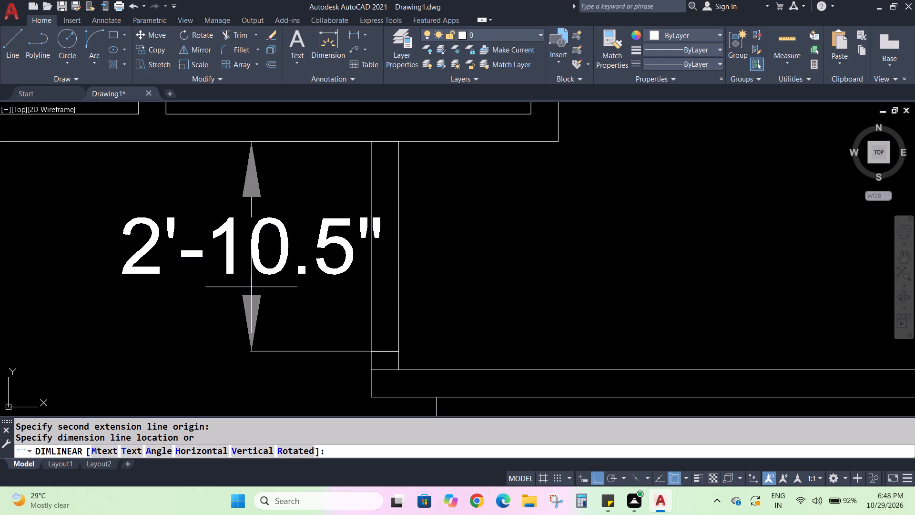
pyautogui.press('Escape')
pyautogui.press('Escape')
pyautogui.press('Escape')
# Offset the wall line above the 4.5" partition 3" downward, across the partition.
pyautogui.press('o')
pyautogui.press('Return')
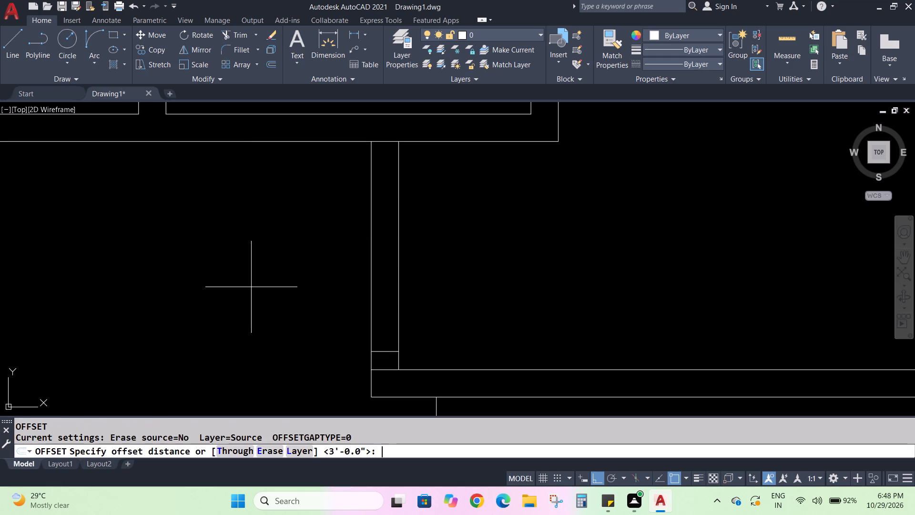
pyautogui.write('3"')
pyautogui.press('Return')
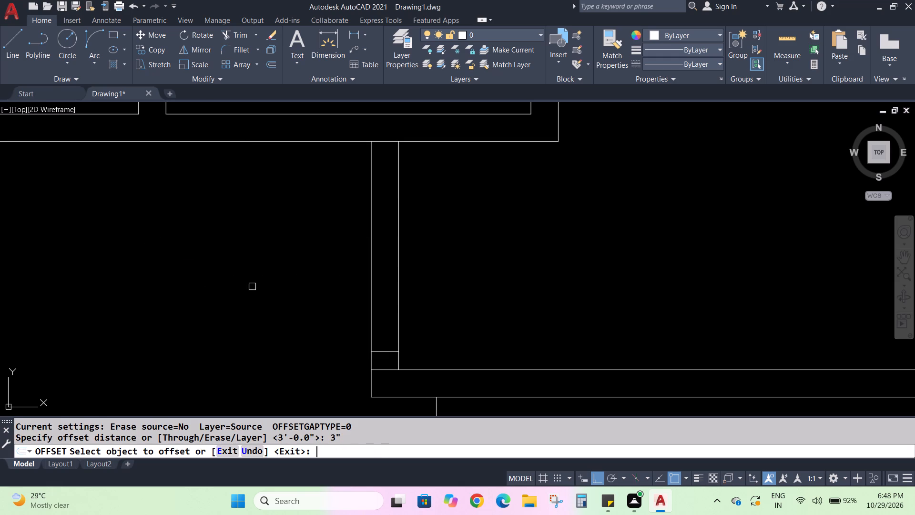
pyautogui.click(347, 143)
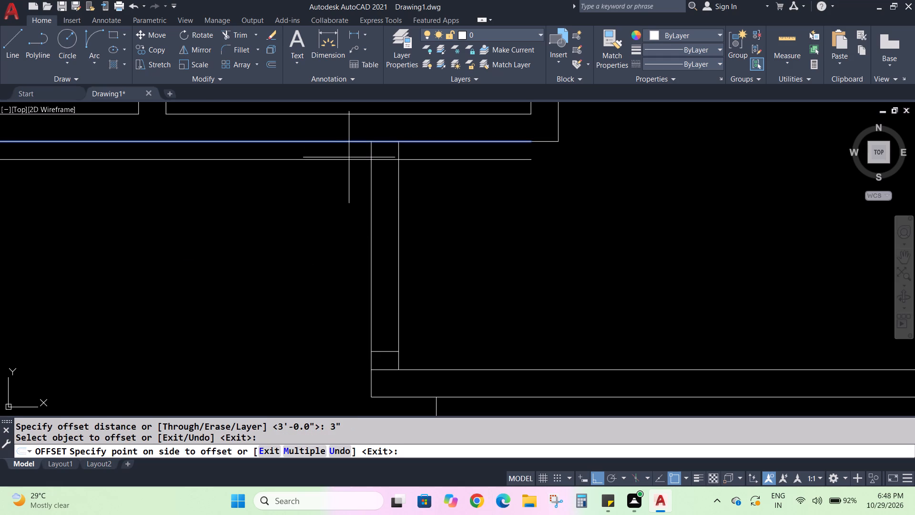
pyautogui.click(349, 158)
pyautogui.press('Escape')
pyautogui.press('Escape')
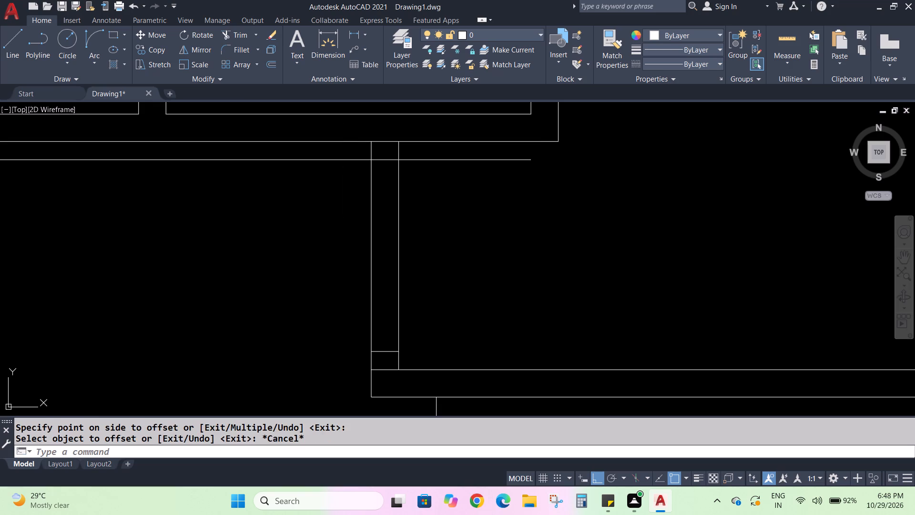
# Trim the offset line's overhangs, the wall lines across both stubs and the partition sides between them, leaving an open doorway with 3" jambs.
pyautogui.write('TR')
pyautogui.press('Return')
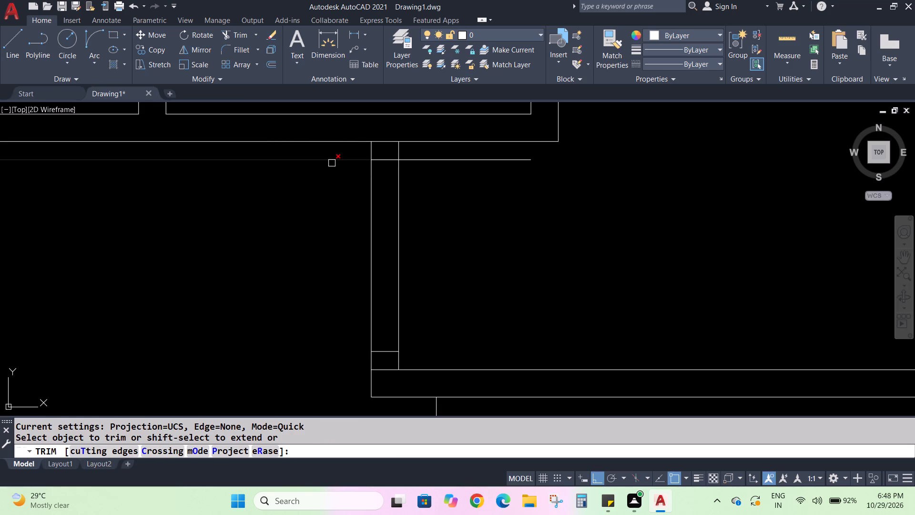
pyautogui.click(332, 163)
pyautogui.click(440, 162)
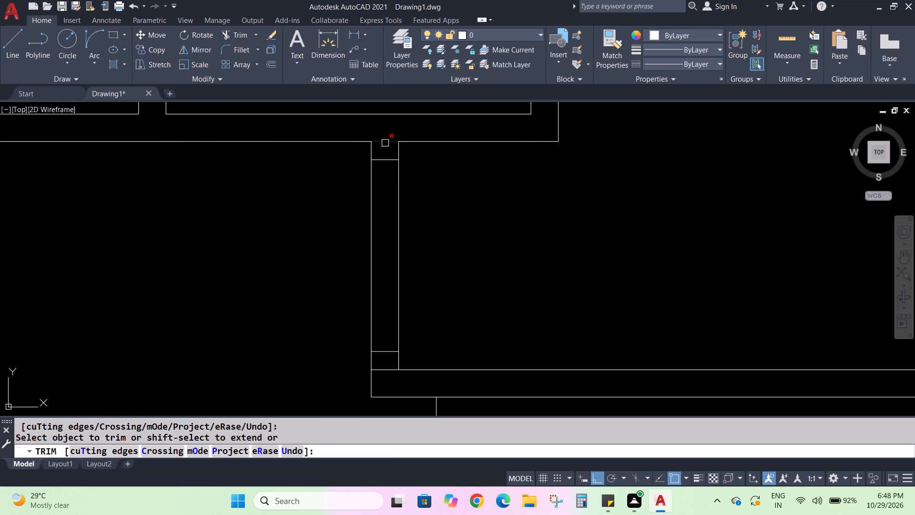
pyautogui.click(385, 143)
pyautogui.click(384, 369)
pyautogui.moveTo(458, 233); pyautogui.dragTo(195, 242)
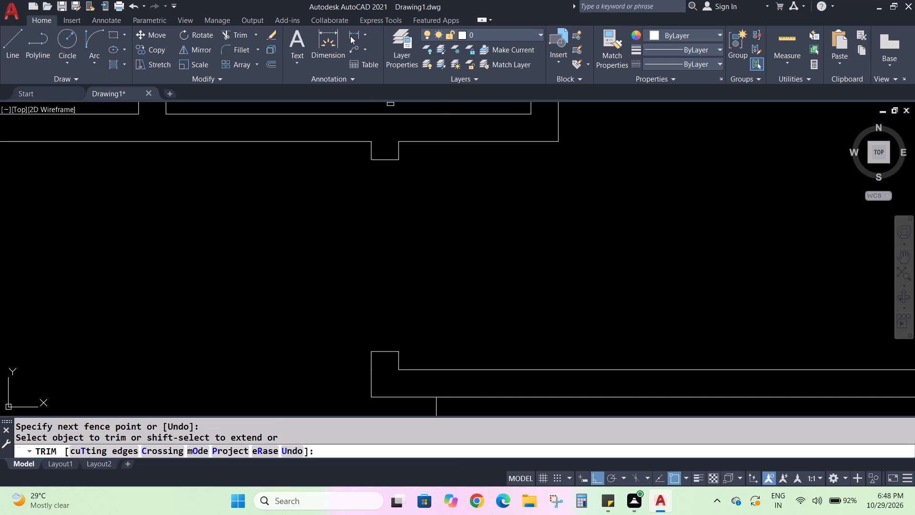
pyautogui.press('Escape')
# Measure the vertical clear opening between the lower and upper jambs.
pyautogui.click(350, 36)
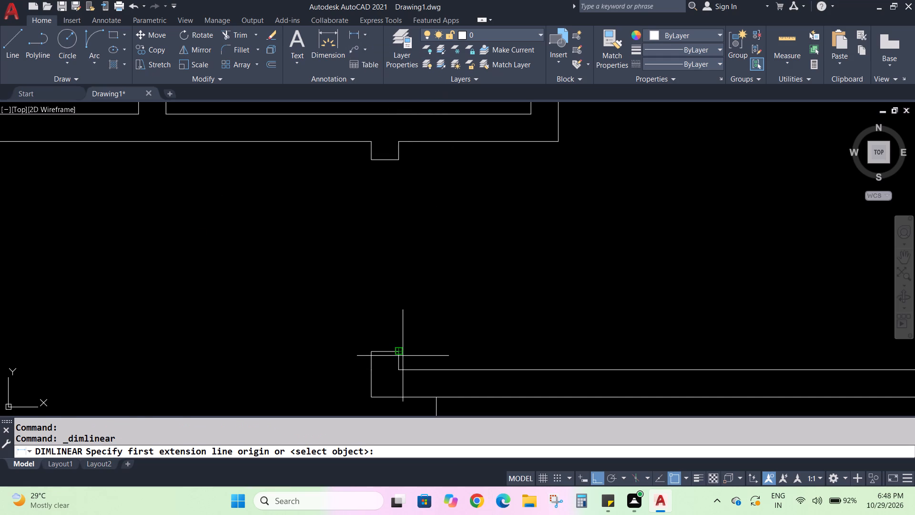
pyautogui.click(398, 351)
pyautogui.click(398, 162)
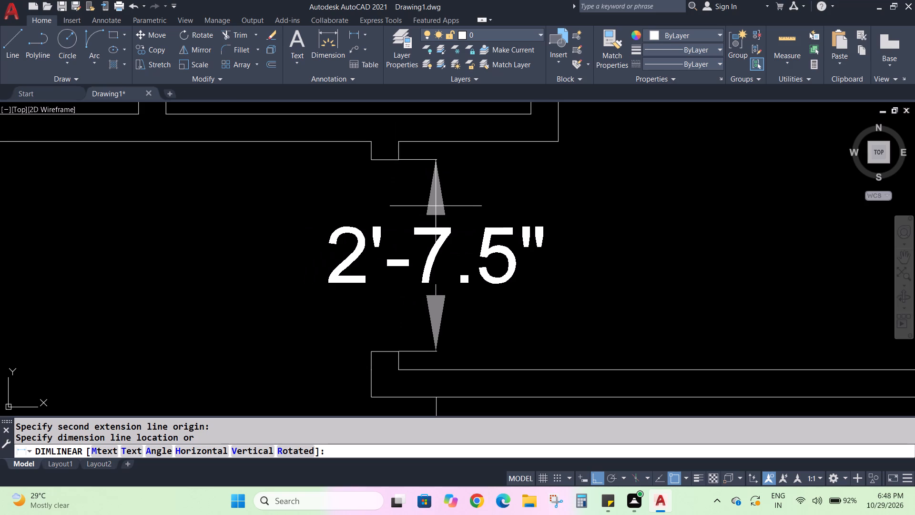
pyautogui.press('Escape')
pyautogui.press('Escape')
pyautogui.press('Escape')
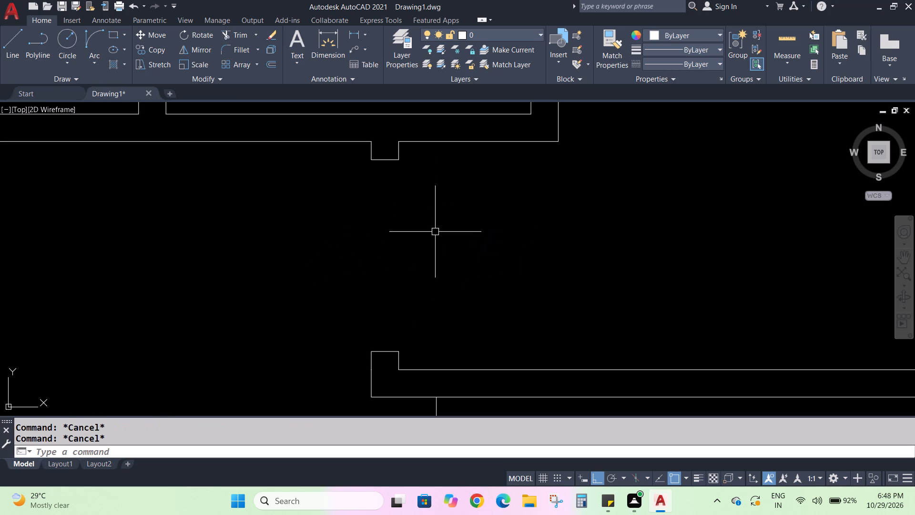
# Draw a 2'-7.5" horizontal line rightward from the lower jamb's top-right corner as the open door leaf.
pyautogui.press('l')
pyautogui.press('Return')
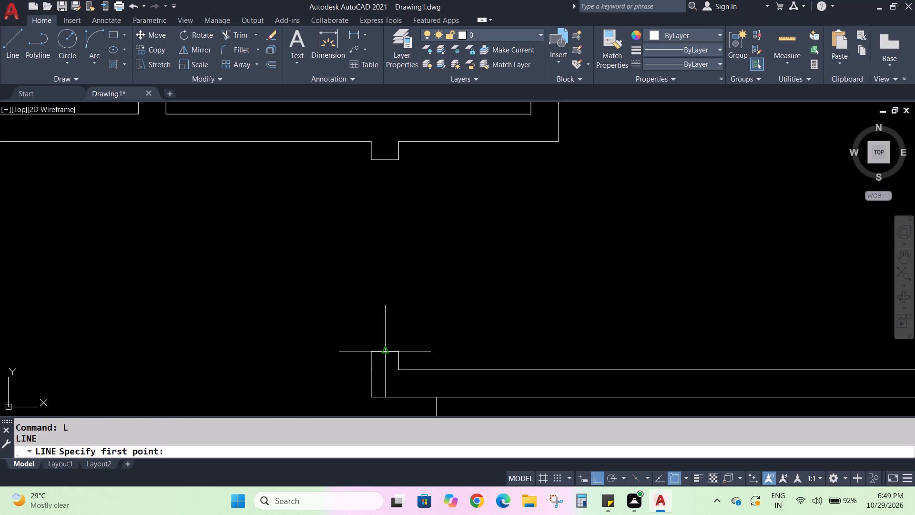
pyautogui.click(397, 352)
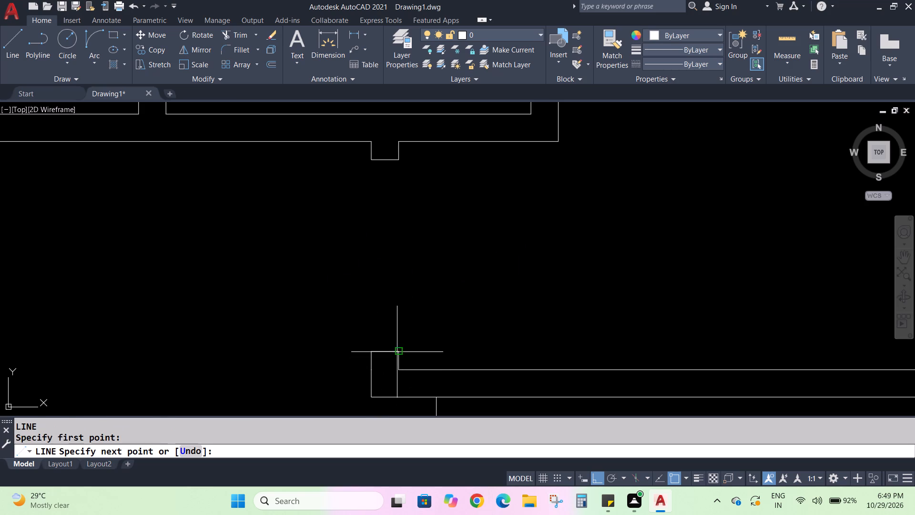
pyautogui.press('2')
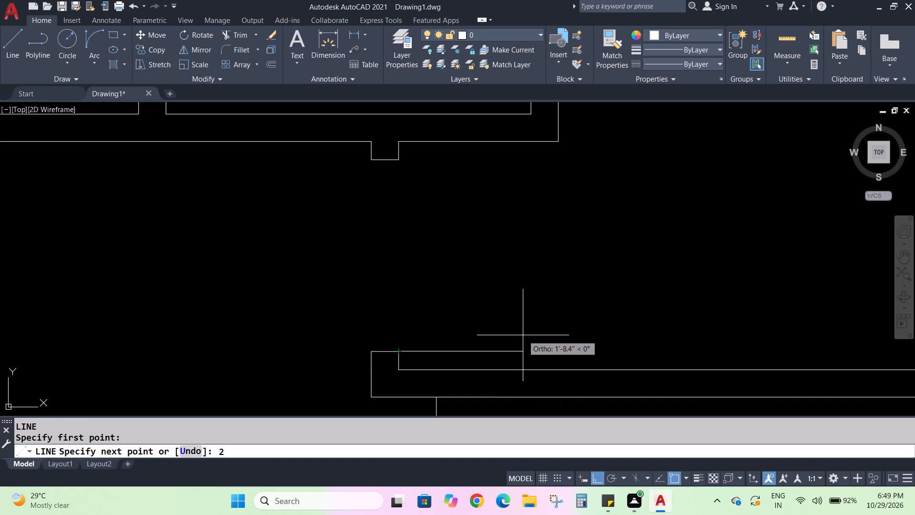
pyautogui.write("'-")
pyautogui.write('7.5"')
pyautogui.press('Return')
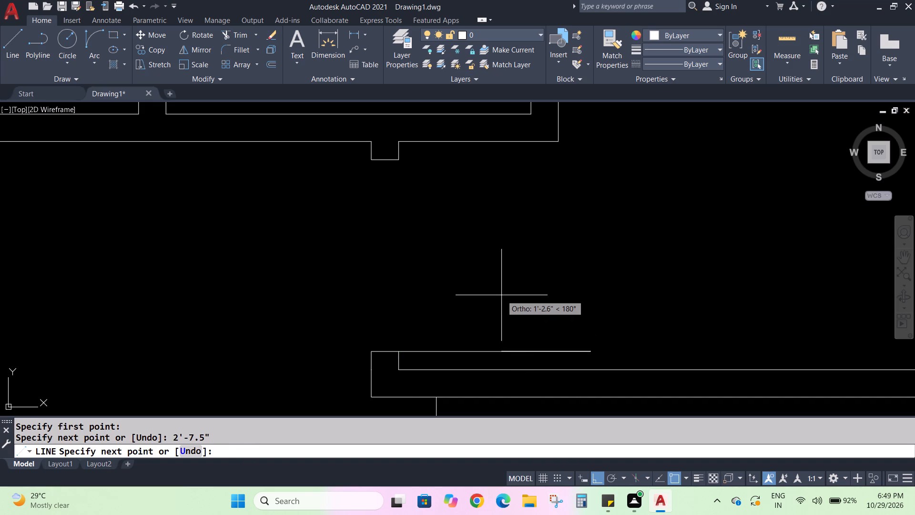
pyautogui.press('Escape')
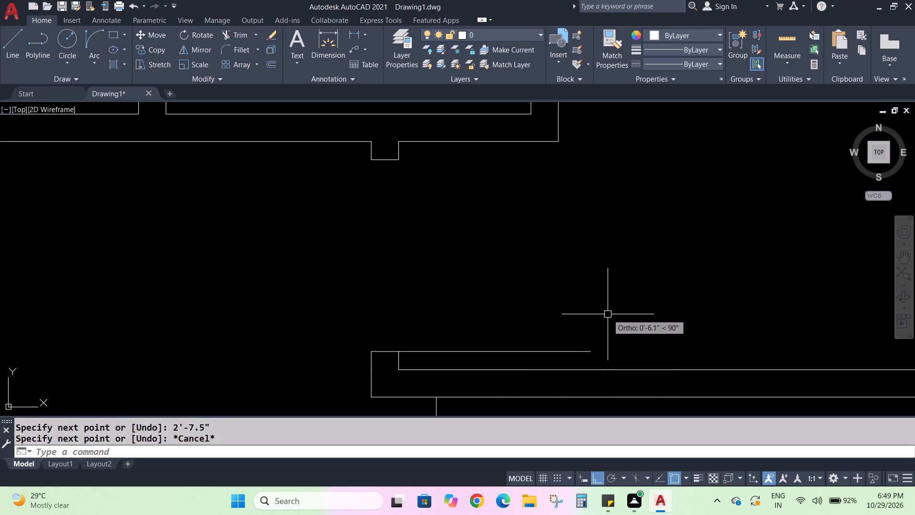
pyautogui.press('Escape')
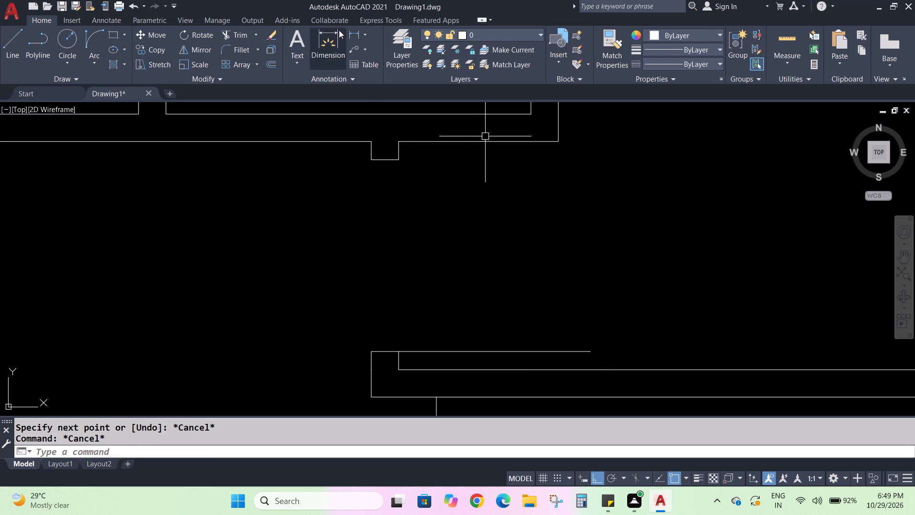
# Measure the doorway's vertical opening again, from the upper jamb's right corner to the lower jamb's right corner.
pyautogui.click(353, 37)
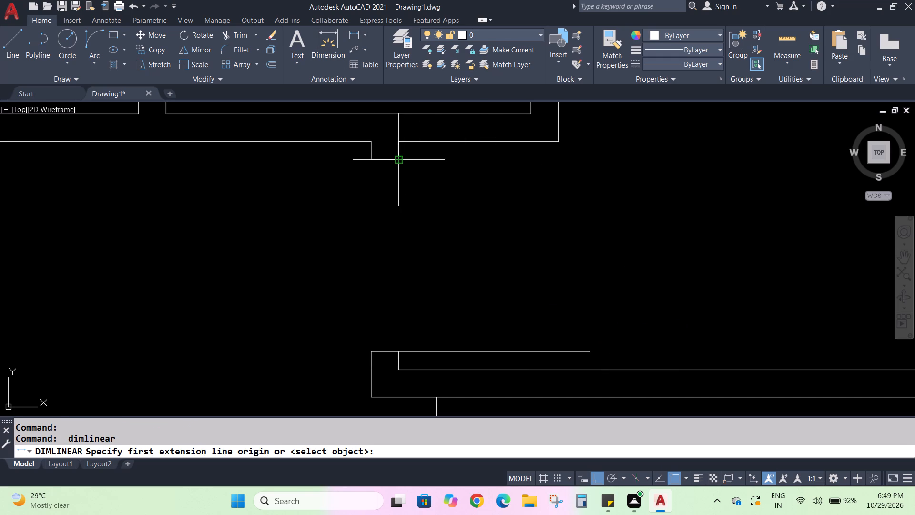
pyautogui.click(399, 160)
pyautogui.click(398, 351)
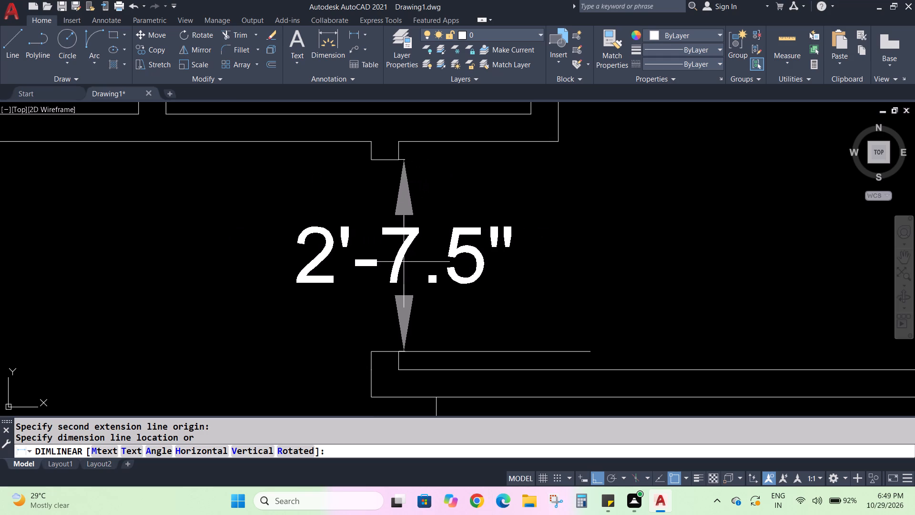
pyautogui.press('Escape')
pyautogui.press('Escape')
pyautogui.press('Escape')
pyautogui.press('Escape')
pyautogui.press('Escape')
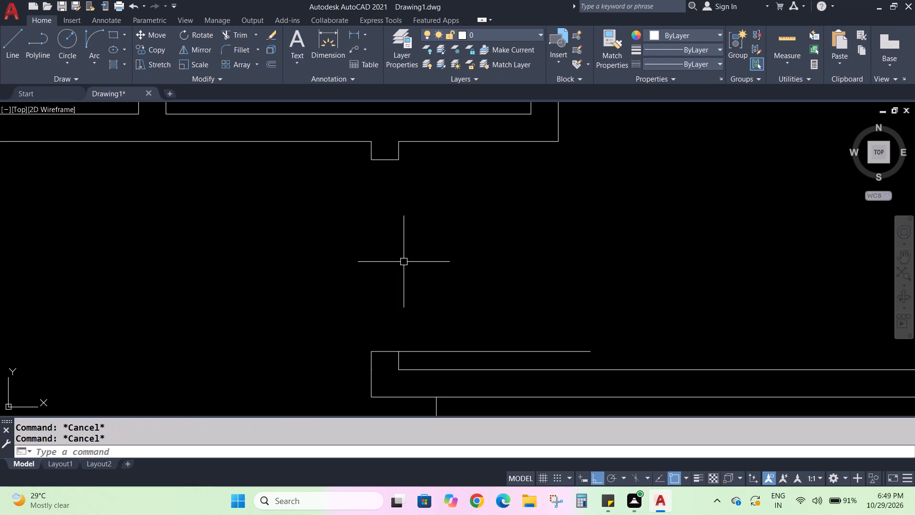
# Measure the horizontal length of the door leaf line.
pyautogui.click(358, 36)
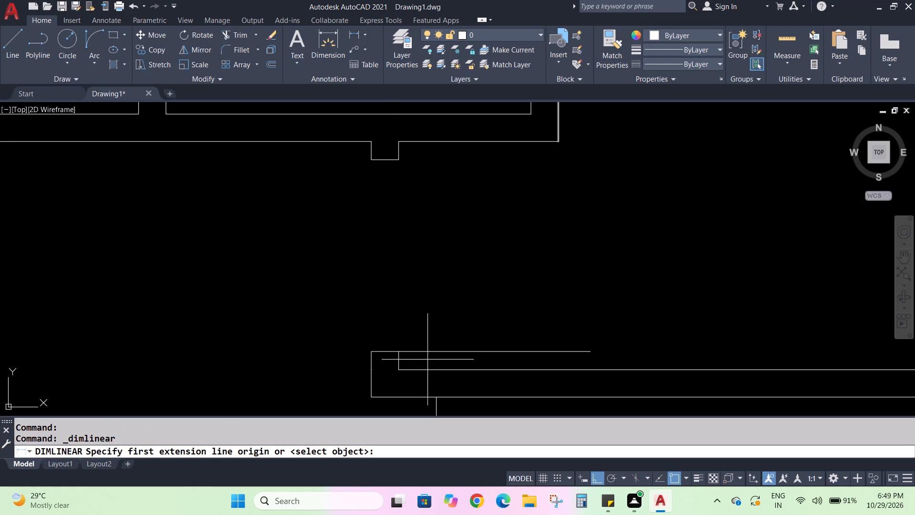
pyautogui.click(396, 353)
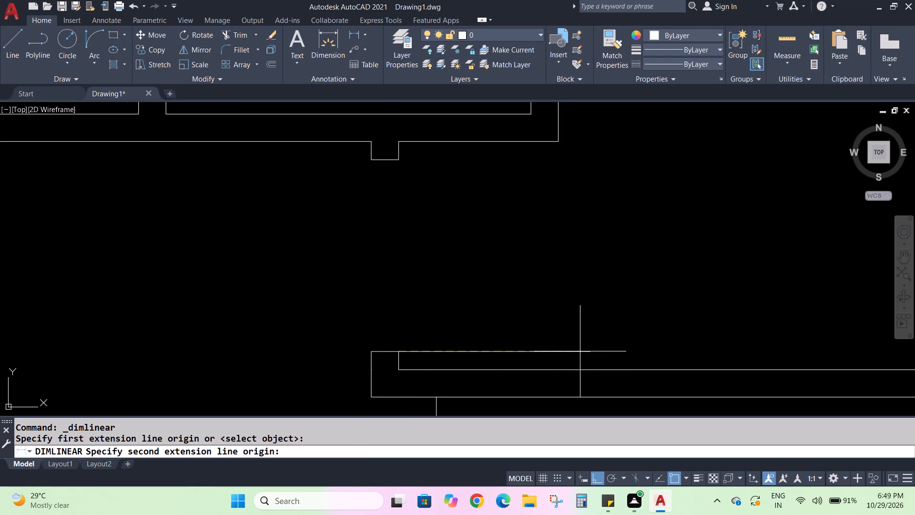
pyautogui.click(589, 352)
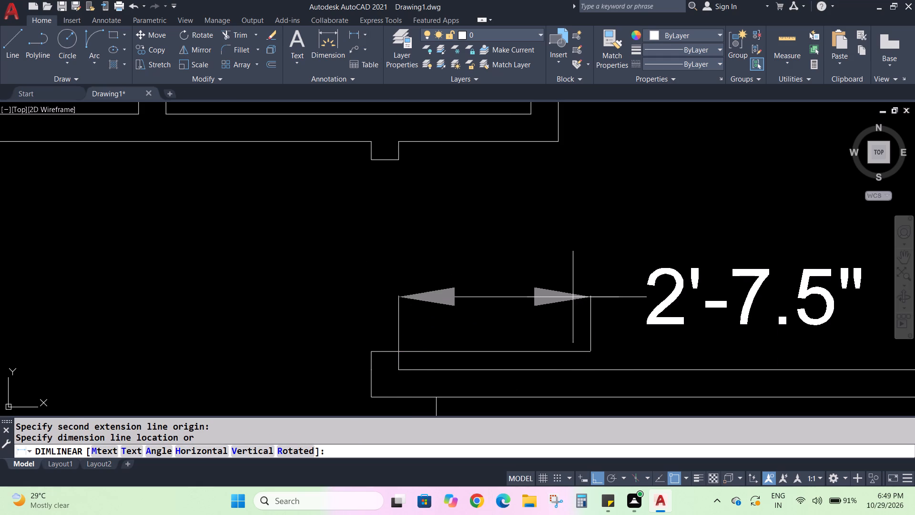
pyautogui.press('Escape')
pyautogui.press('Escape')
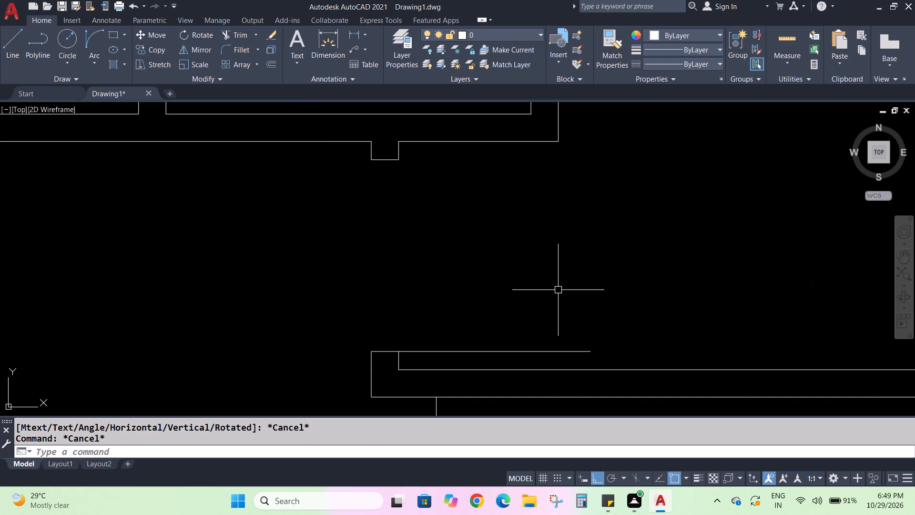
# Offset the door leaf line 2" upward to give the leaf its thickness.
pyautogui.press('o')
pyautogui.press('Return')
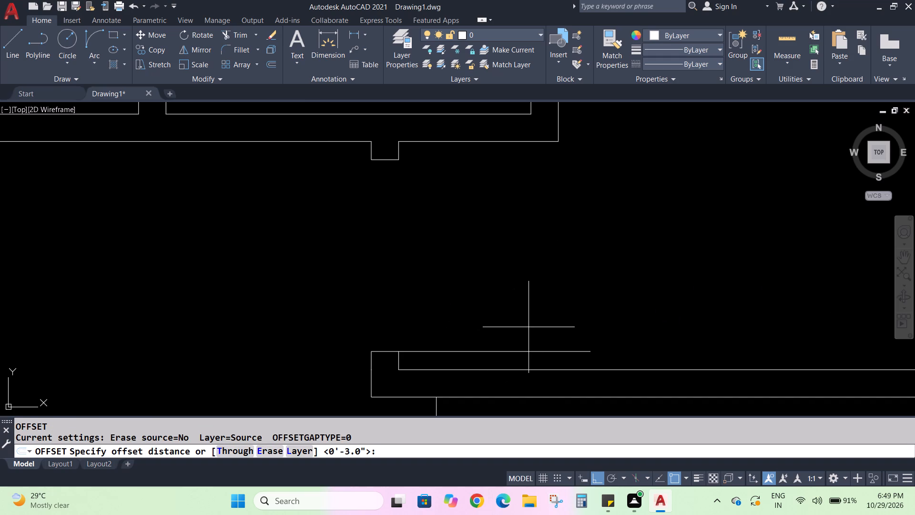
pyautogui.press('2')
pyautogui.hotkey('shift', '"')
pyautogui.press('Return')
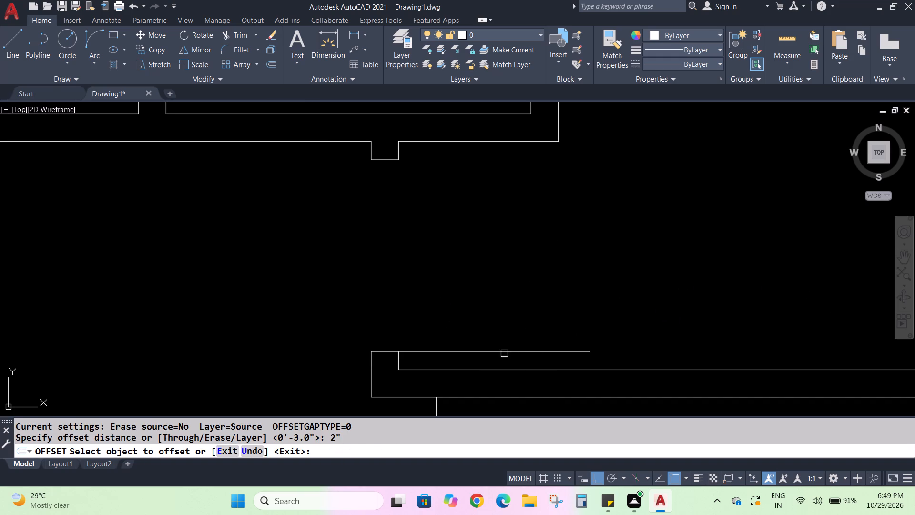
pyautogui.click(504, 354)
pyautogui.click(502, 332)
pyautogui.press('Escape')
pyautogui.press('Escape')
# Close both ends of the 2" door leaf with short vertical lines.
pyautogui.press('l')
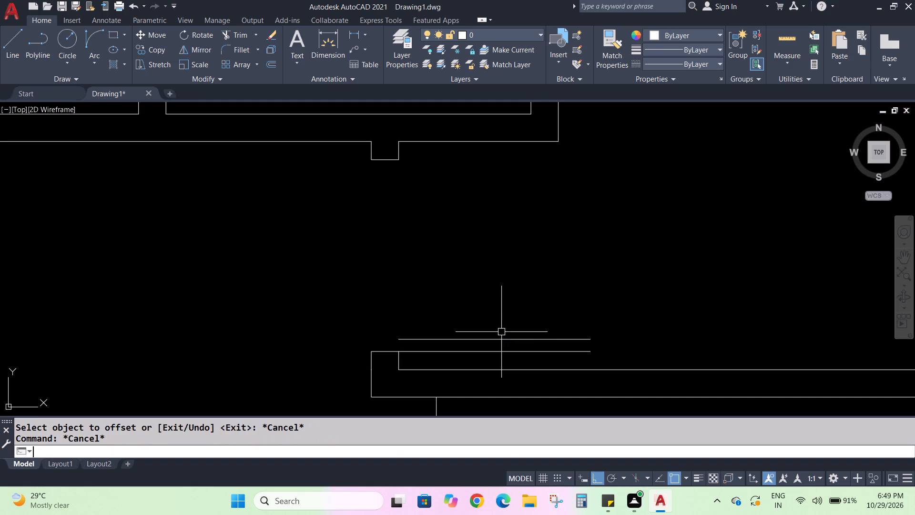
pyautogui.press('Return')
pyautogui.click(587, 339)
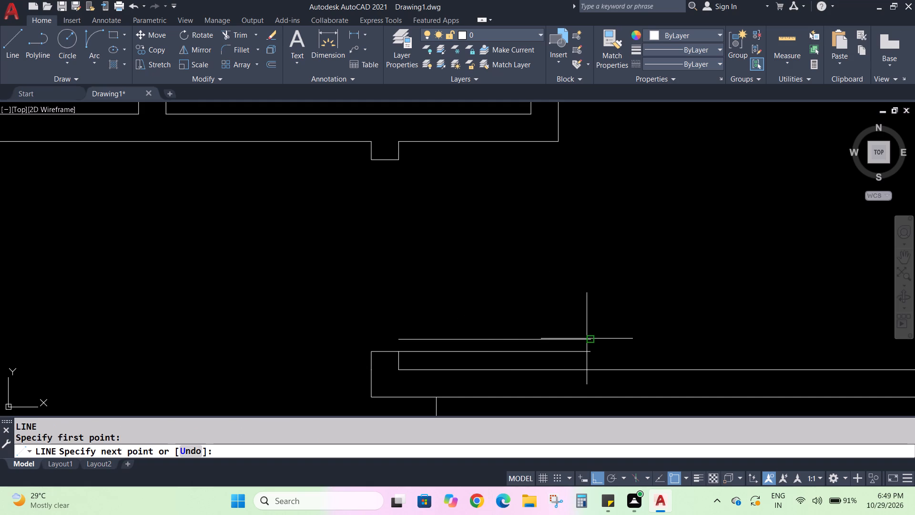
pyautogui.click(588, 350)
pyautogui.press('Escape')
pyautogui.press('Escape')
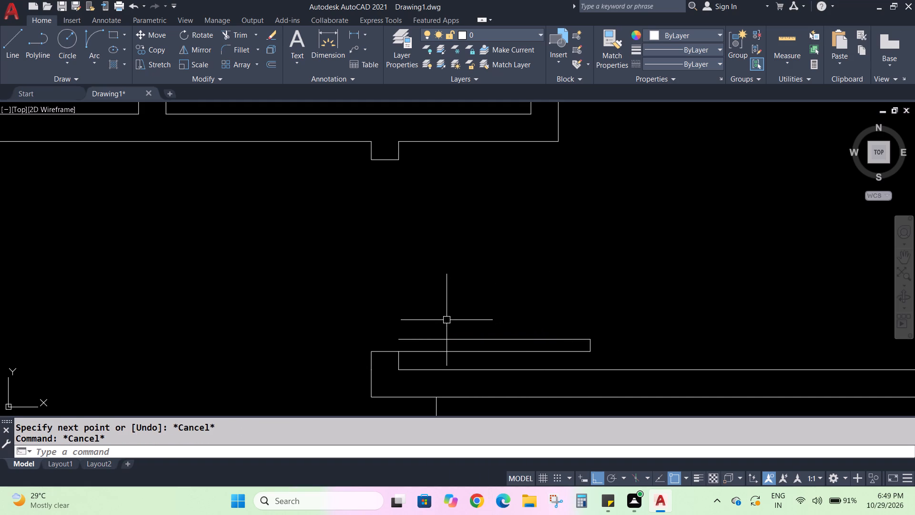
pyautogui.press('l')
pyautogui.press('Return')
pyautogui.scroll(1, 403, 332)
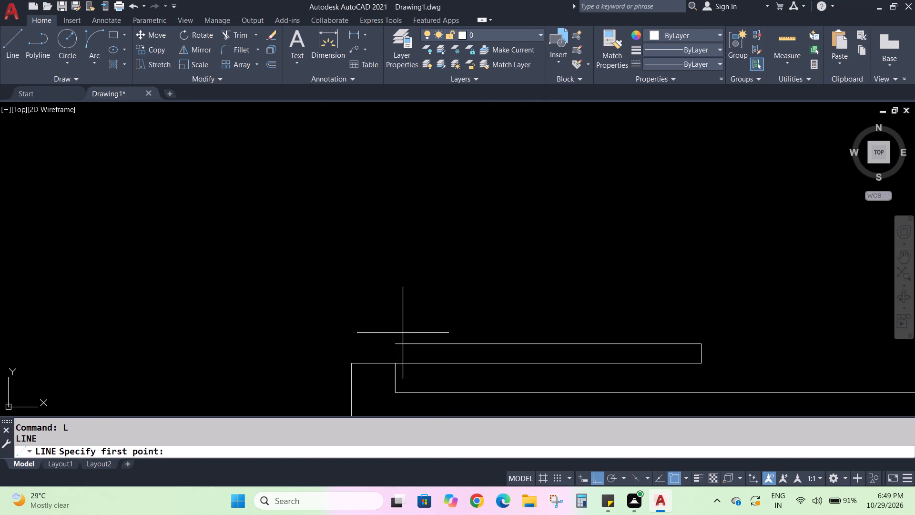
pyautogui.click(394, 342)
pyautogui.click(395, 362)
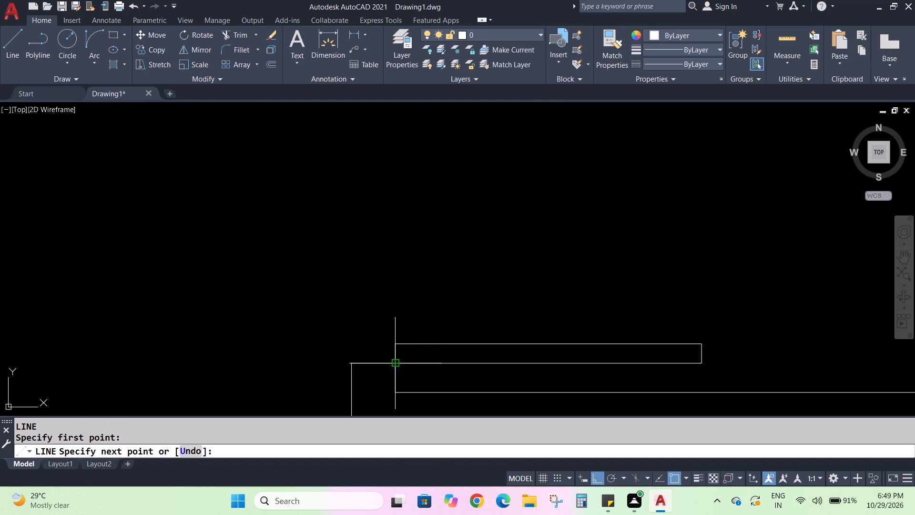
pyautogui.press('Escape')
pyautogui.press('Escape')
pyautogui.scroll(-1, 633, 246)
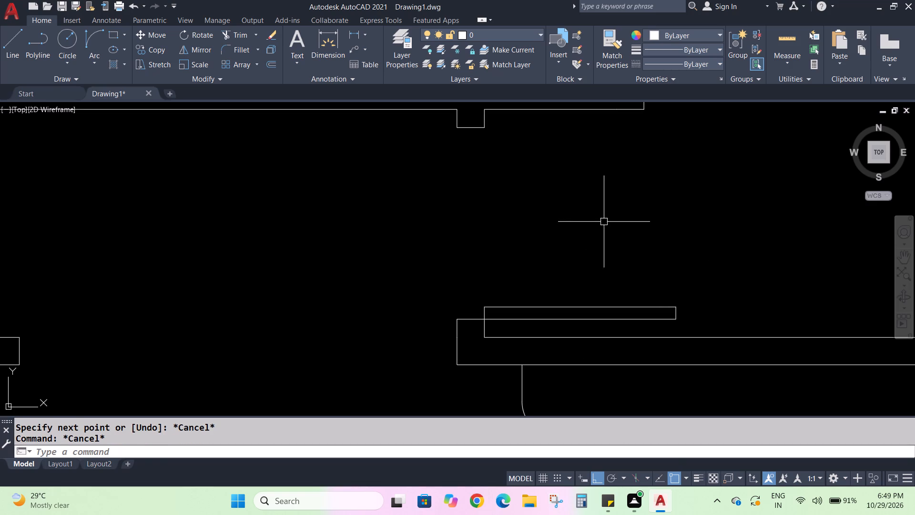
# Draw the door's swing arc from the leaf's upper outer corner to the upper jamb's right corner, with a vertical start direction.
pyautogui.click(92, 50)
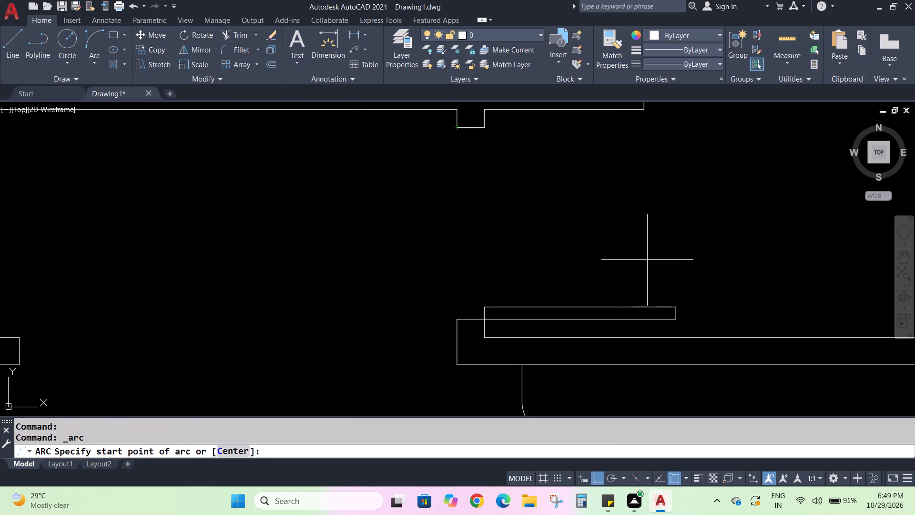
pyautogui.click(672, 307)
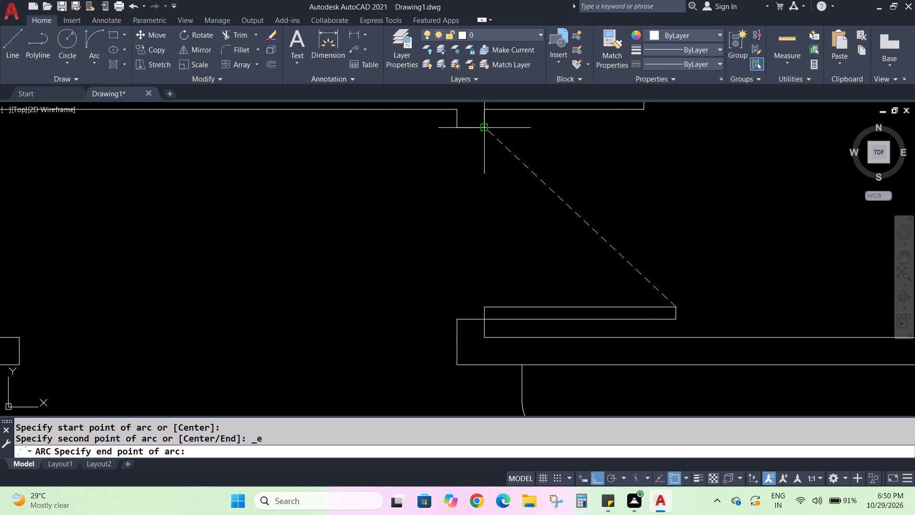
pyautogui.click(486, 128)
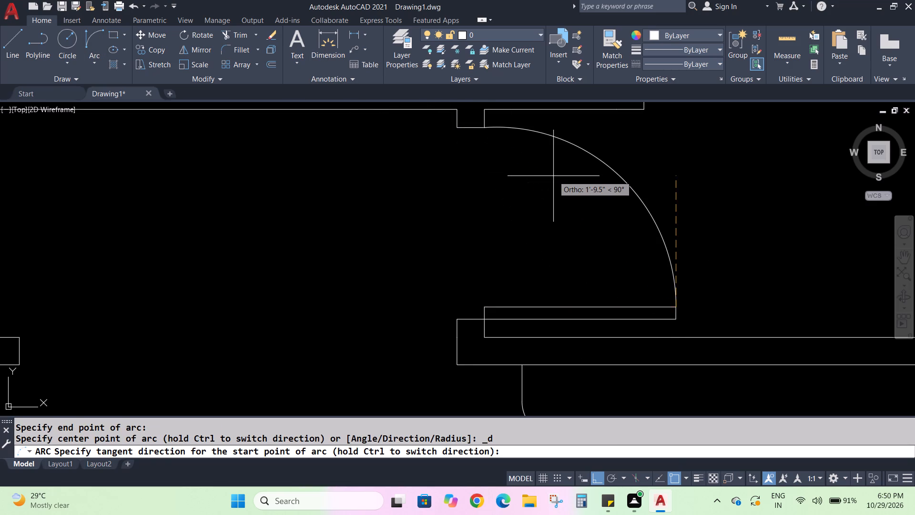
pyautogui.click(553, 176)
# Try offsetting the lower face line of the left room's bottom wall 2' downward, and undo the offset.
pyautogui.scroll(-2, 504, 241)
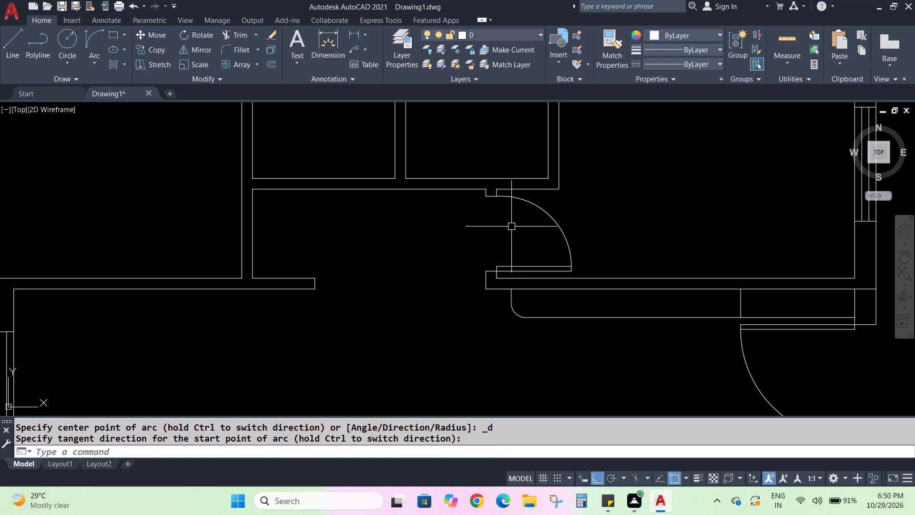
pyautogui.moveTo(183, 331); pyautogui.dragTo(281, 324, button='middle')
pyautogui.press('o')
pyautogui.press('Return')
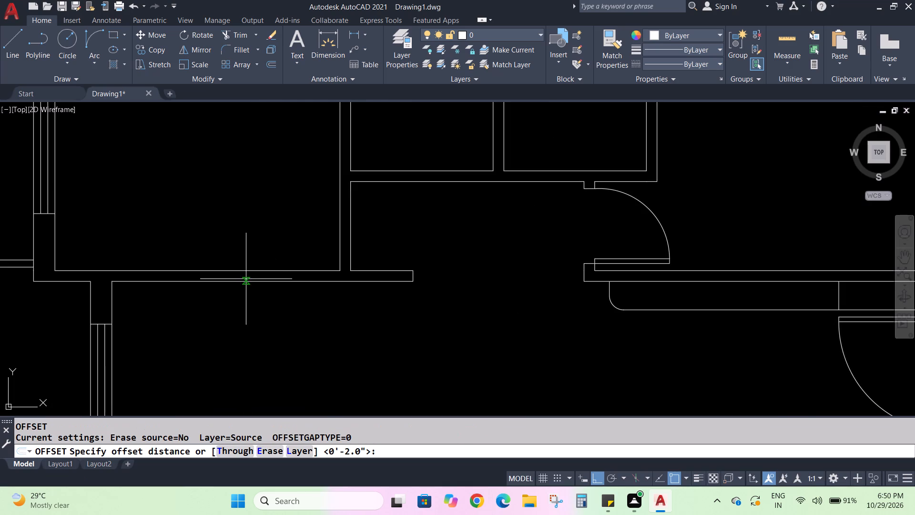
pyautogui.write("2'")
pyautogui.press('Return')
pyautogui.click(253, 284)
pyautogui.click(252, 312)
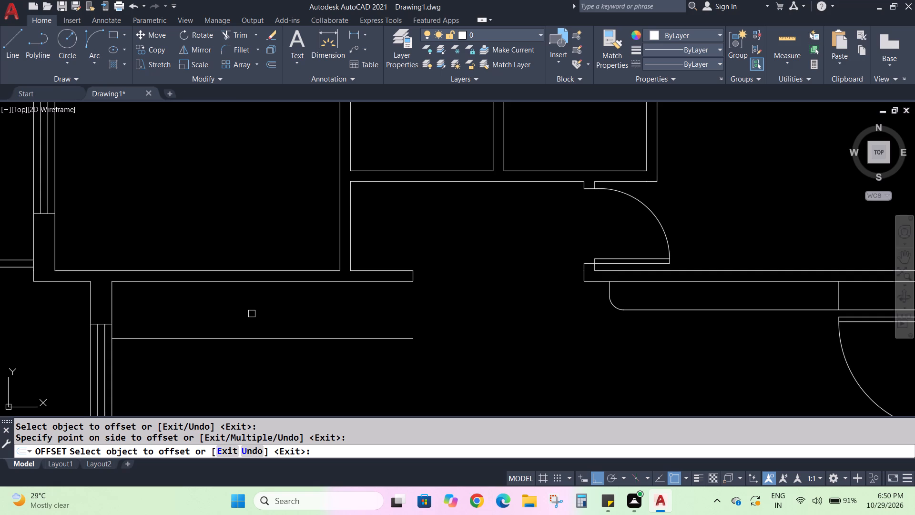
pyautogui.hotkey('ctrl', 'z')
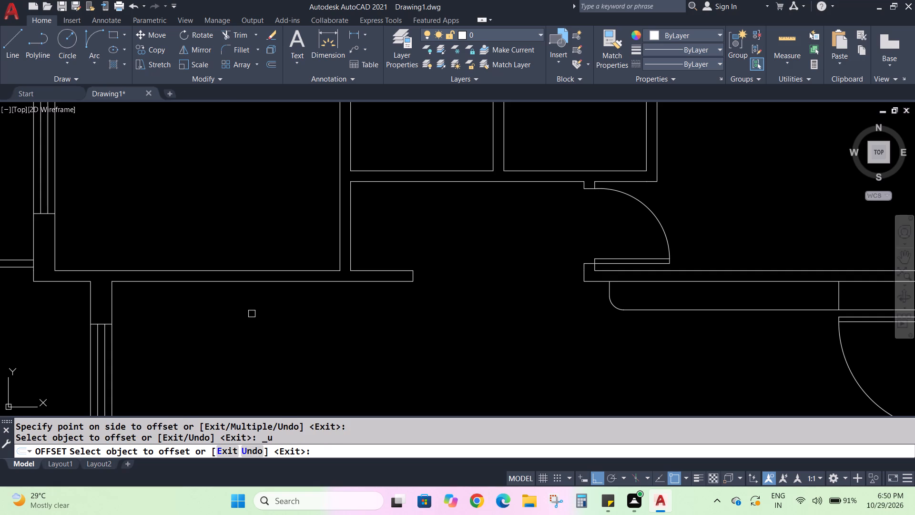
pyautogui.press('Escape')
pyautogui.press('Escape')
# Offset the lower face line of the left room's bottom wall 1'-6" downward.
pyautogui.press('o')
pyautogui.press('Return')
pyautogui.write('1\'-6"')
pyautogui.press('Return')
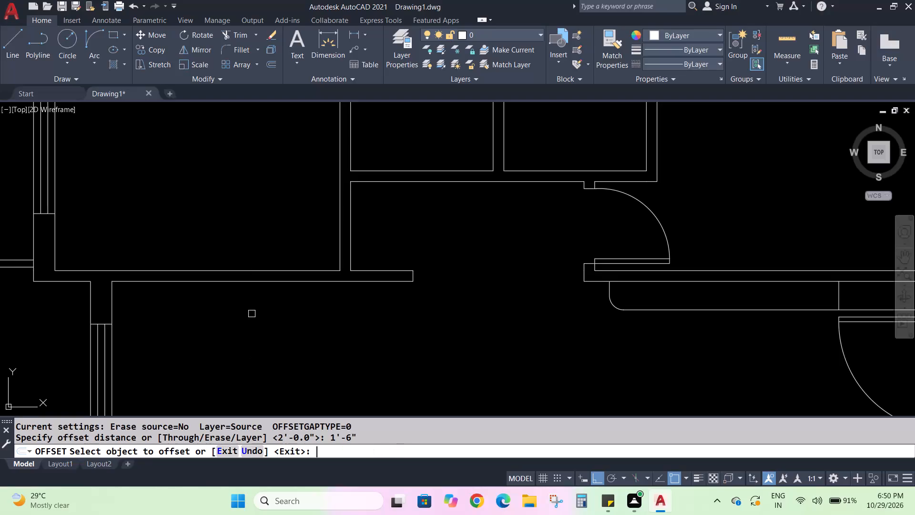
pyautogui.click(241, 283)
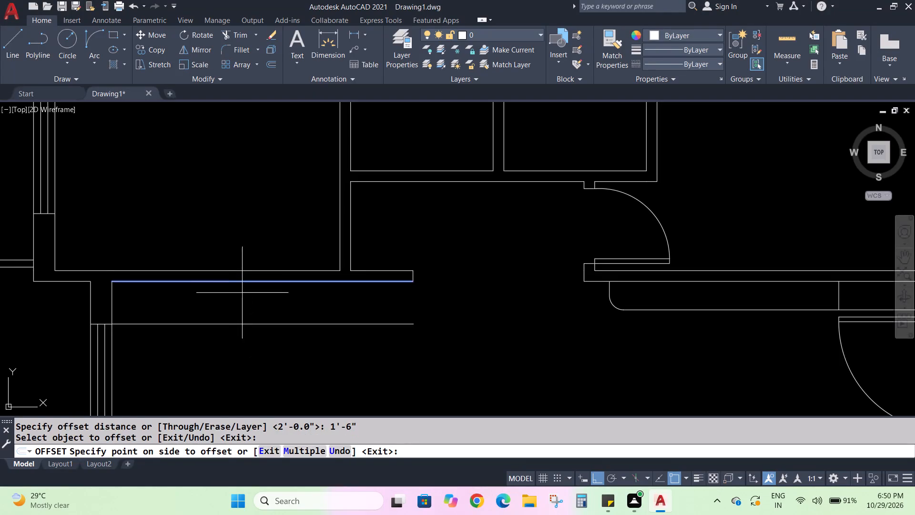
pyautogui.click(243, 297)
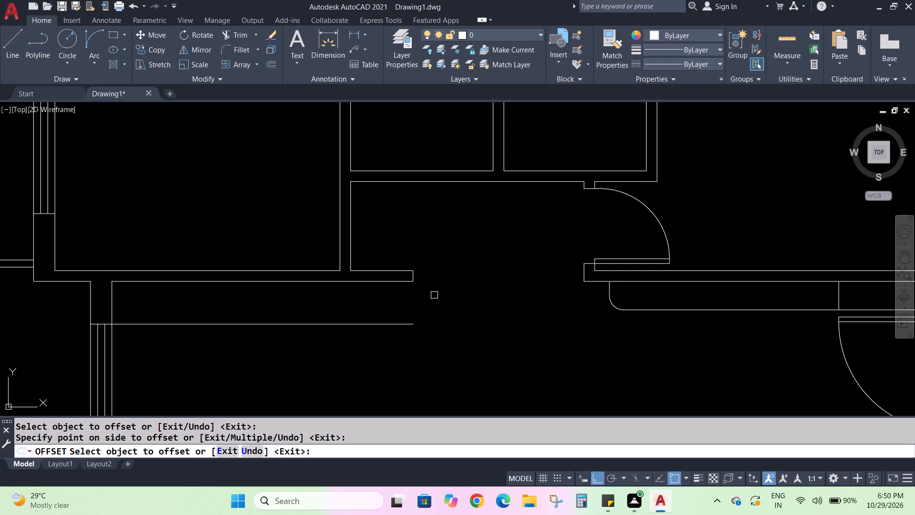
pyautogui.press('Escape')
pyautogui.press('Escape')
# Close the right end of the 1'-6" strip with a vertical line up to the wall's lower corner.
pyautogui.press('l')
pyautogui.press('Return')
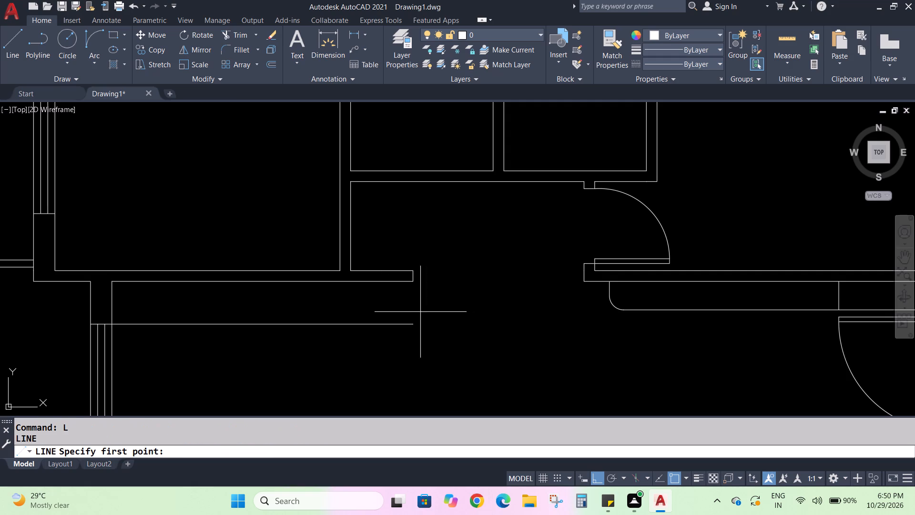
pyautogui.click(413, 324)
pyautogui.click(413, 284)
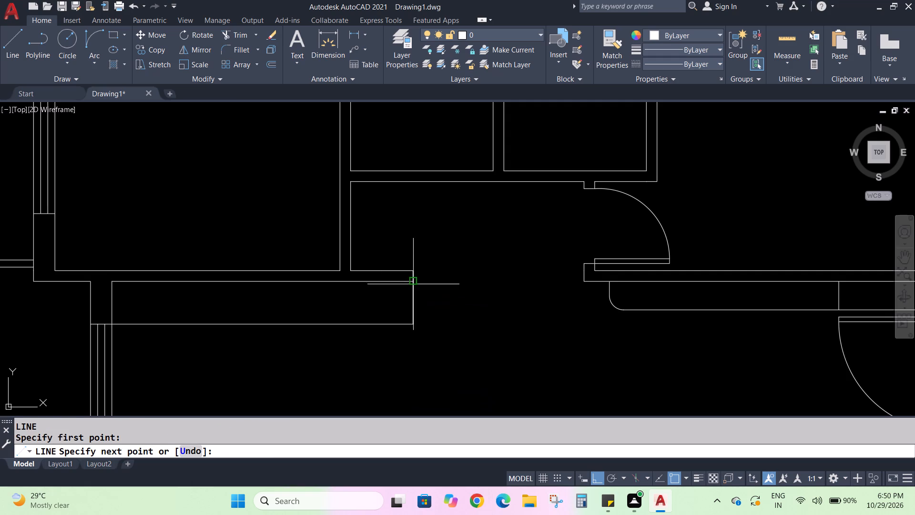
pyautogui.press('Escape')
pyautogui.press('Escape')
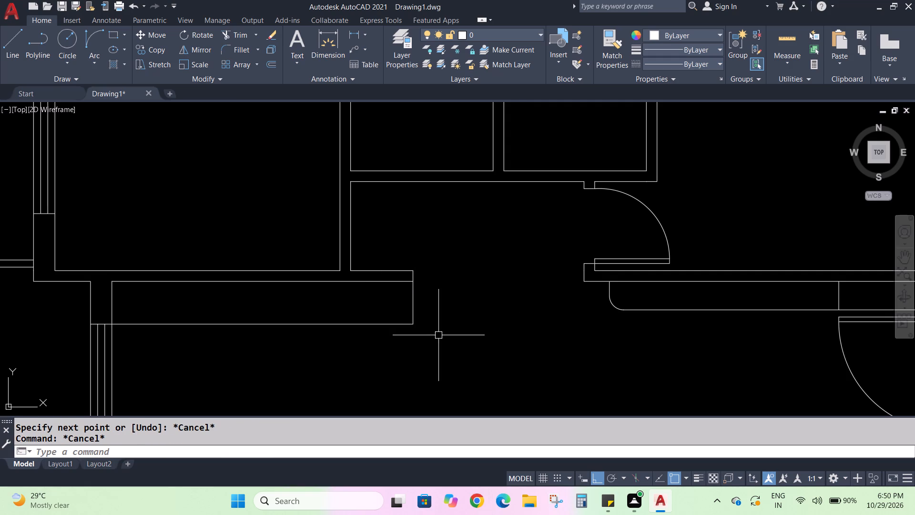
# Fillet the strip's lower-right corner with a 6" radius.
pyautogui.press('f')
pyautogui.press('Return')
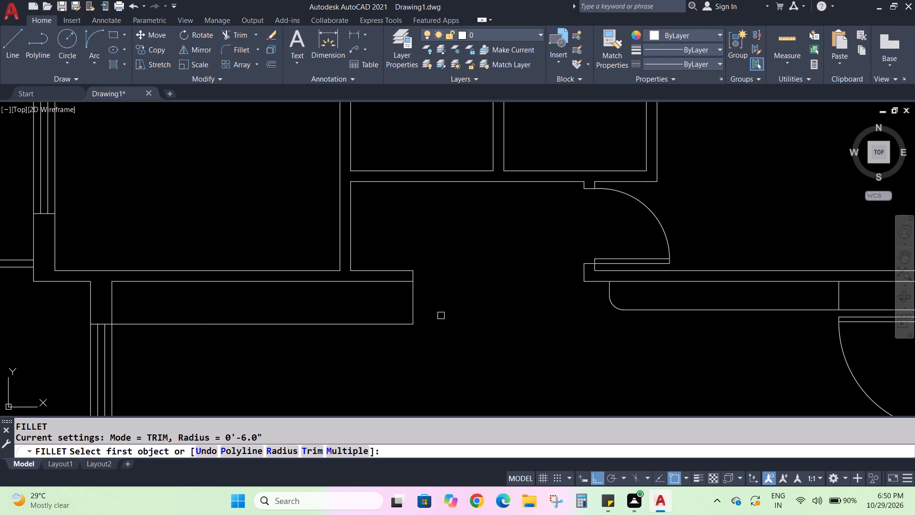
pyautogui.press('r')
pyautogui.press('Return')
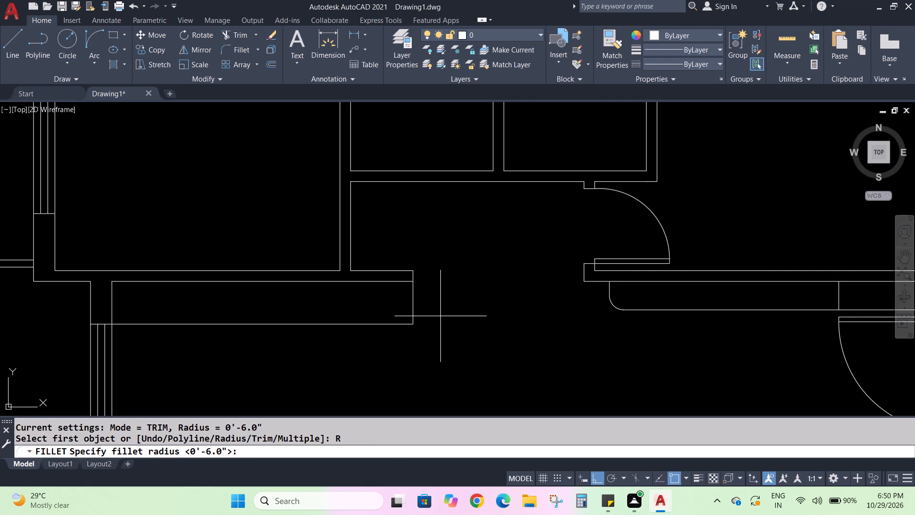
pyautogui.press('Return')
pyautogui.click(411, 303)
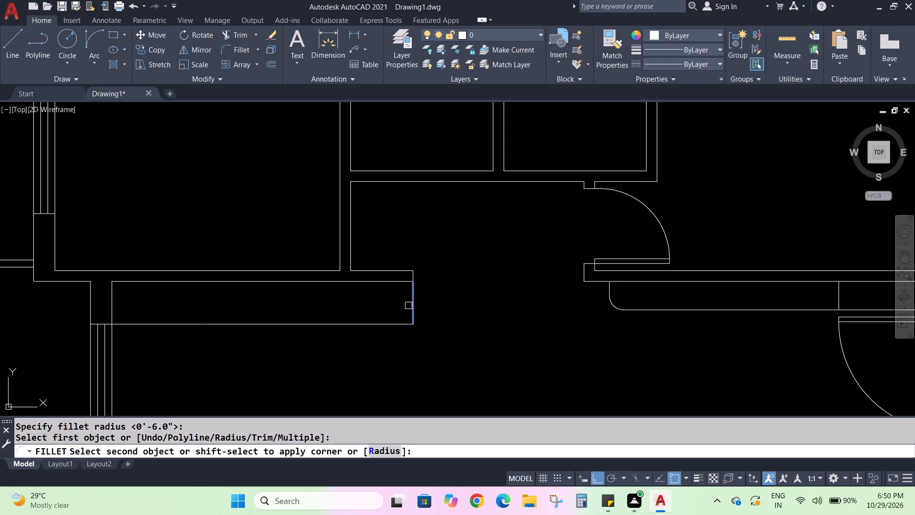
pyautogui.click(395, 324)
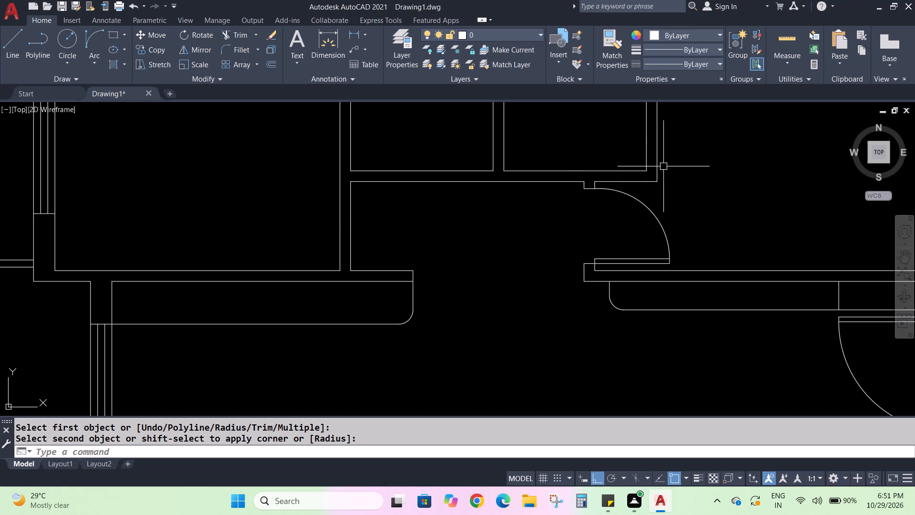
pyautogui.press('Escape')
pyautogui.press('Escape')
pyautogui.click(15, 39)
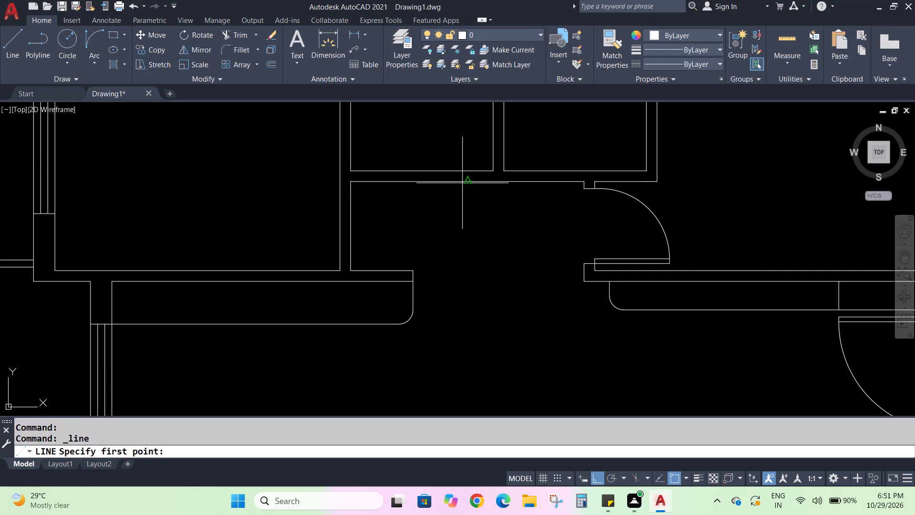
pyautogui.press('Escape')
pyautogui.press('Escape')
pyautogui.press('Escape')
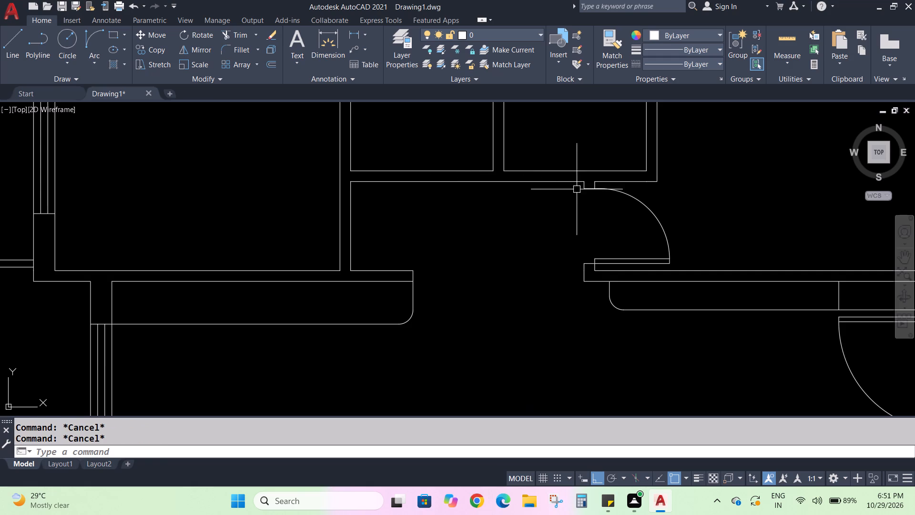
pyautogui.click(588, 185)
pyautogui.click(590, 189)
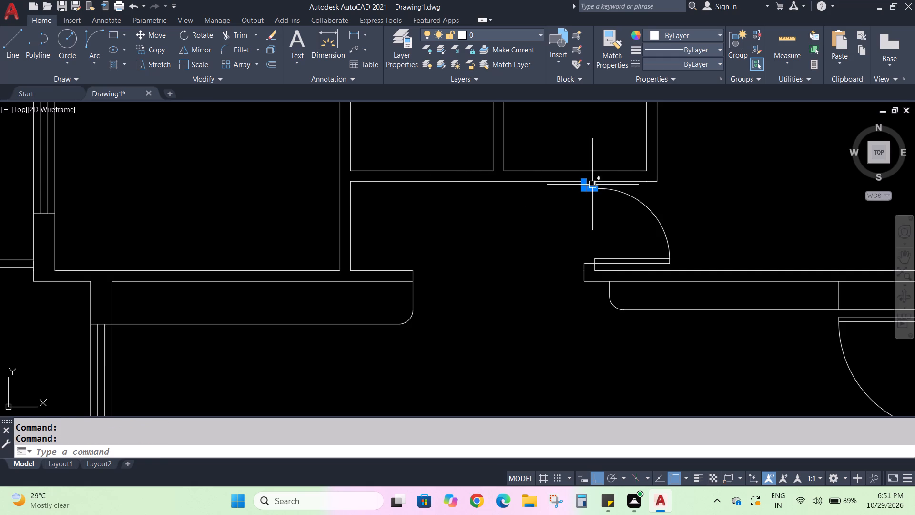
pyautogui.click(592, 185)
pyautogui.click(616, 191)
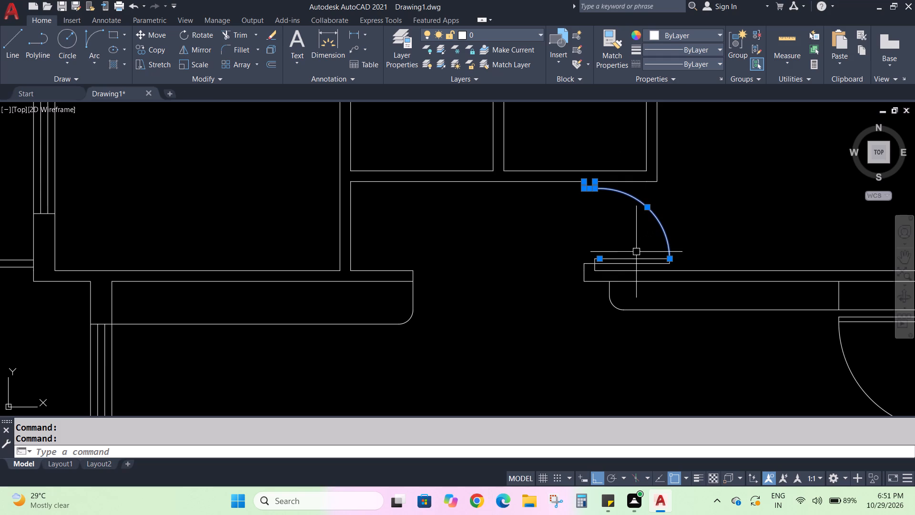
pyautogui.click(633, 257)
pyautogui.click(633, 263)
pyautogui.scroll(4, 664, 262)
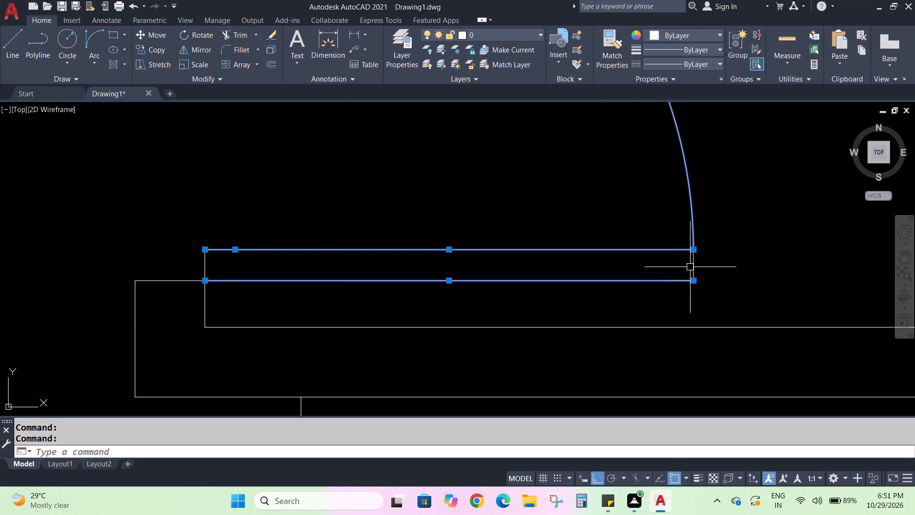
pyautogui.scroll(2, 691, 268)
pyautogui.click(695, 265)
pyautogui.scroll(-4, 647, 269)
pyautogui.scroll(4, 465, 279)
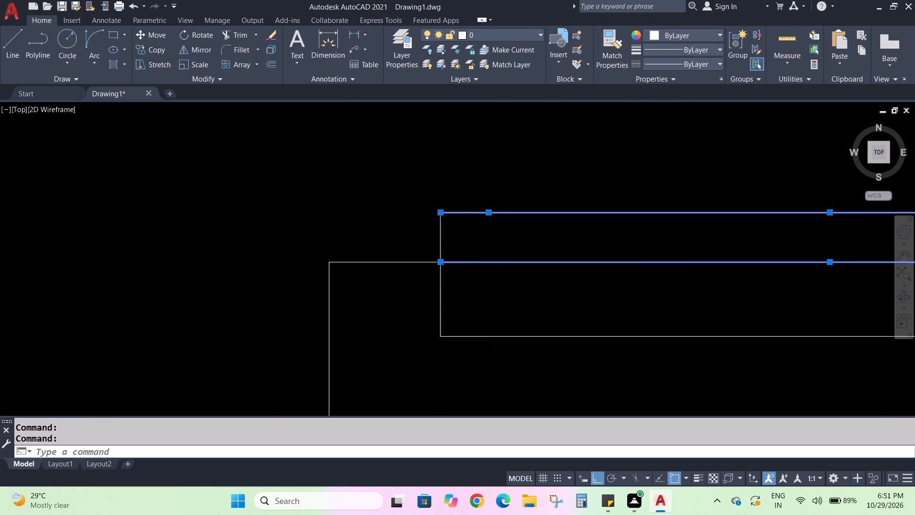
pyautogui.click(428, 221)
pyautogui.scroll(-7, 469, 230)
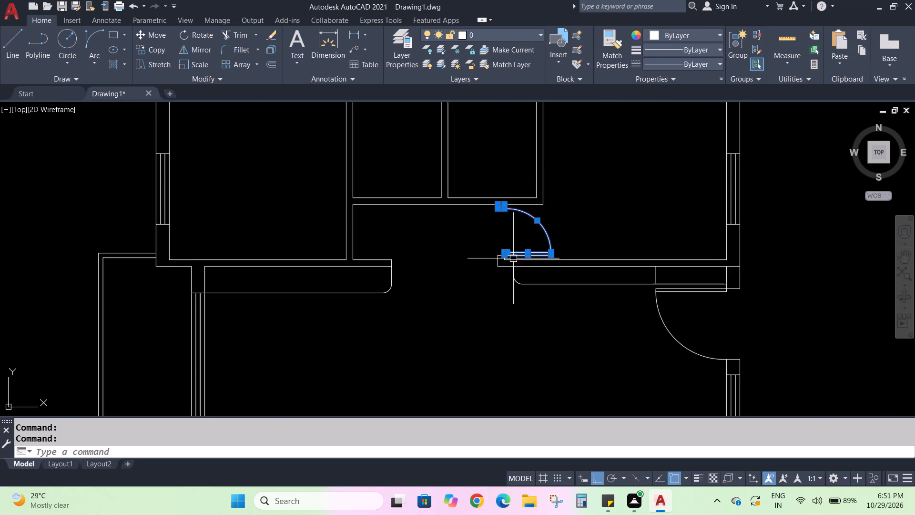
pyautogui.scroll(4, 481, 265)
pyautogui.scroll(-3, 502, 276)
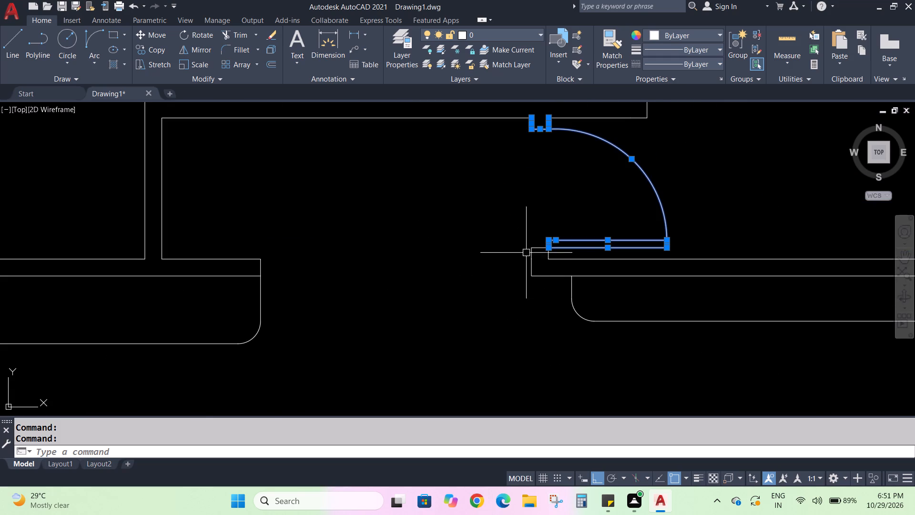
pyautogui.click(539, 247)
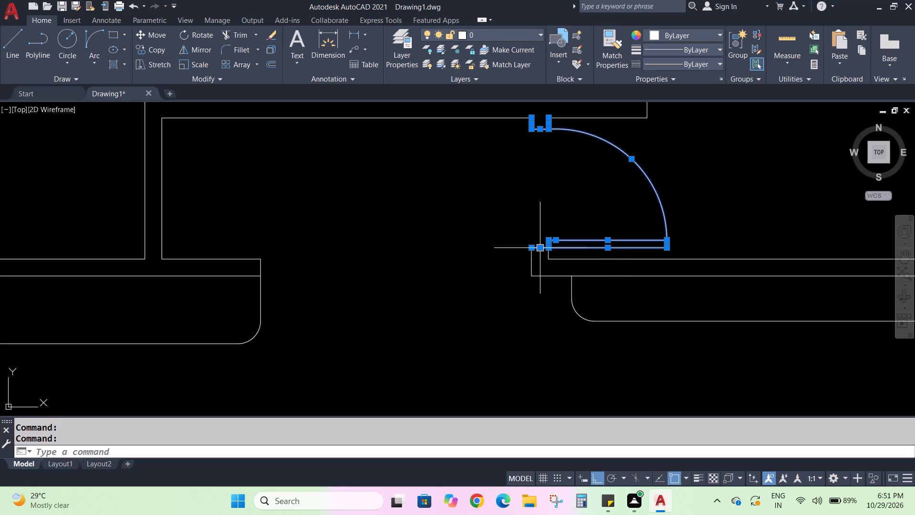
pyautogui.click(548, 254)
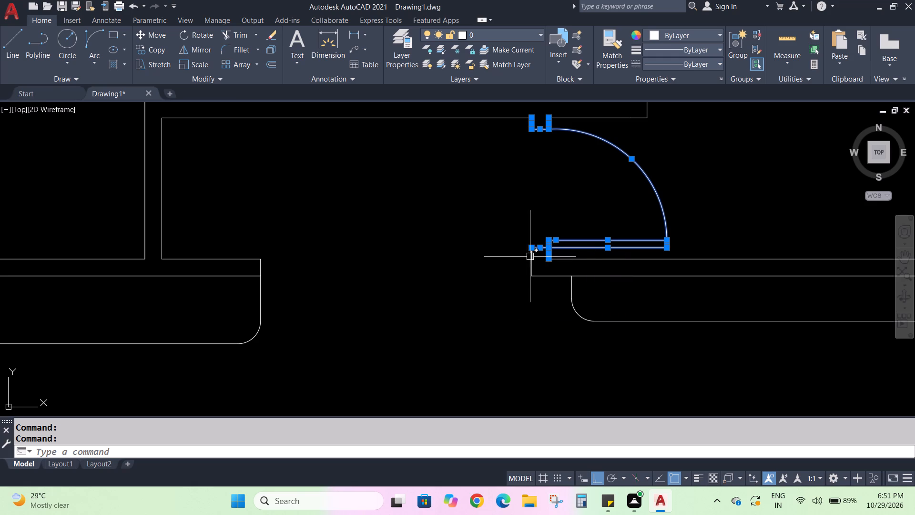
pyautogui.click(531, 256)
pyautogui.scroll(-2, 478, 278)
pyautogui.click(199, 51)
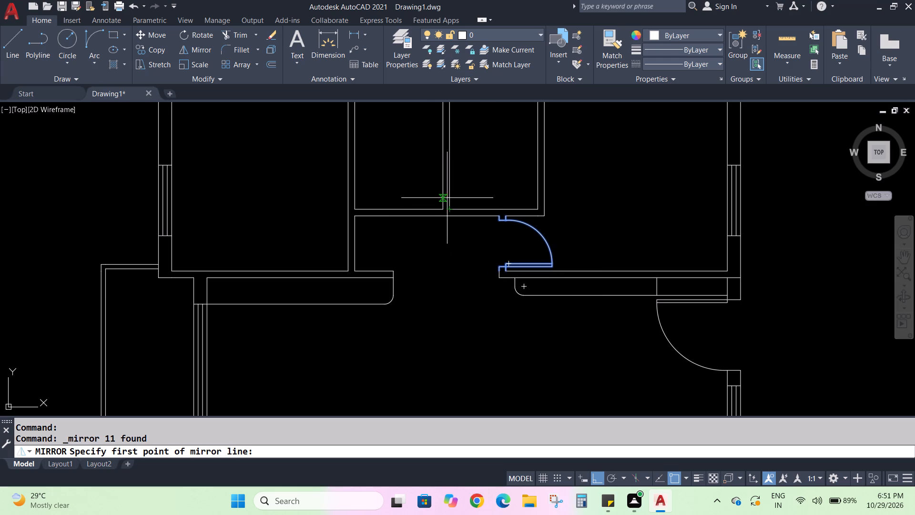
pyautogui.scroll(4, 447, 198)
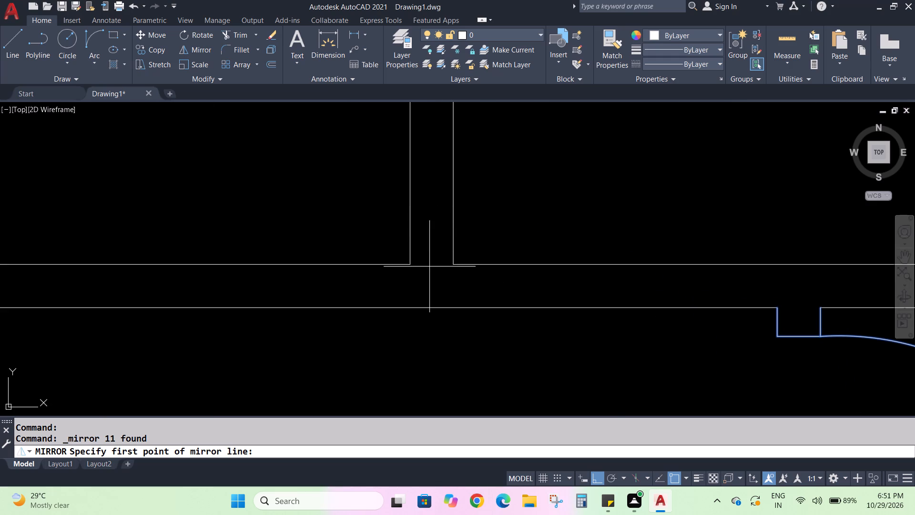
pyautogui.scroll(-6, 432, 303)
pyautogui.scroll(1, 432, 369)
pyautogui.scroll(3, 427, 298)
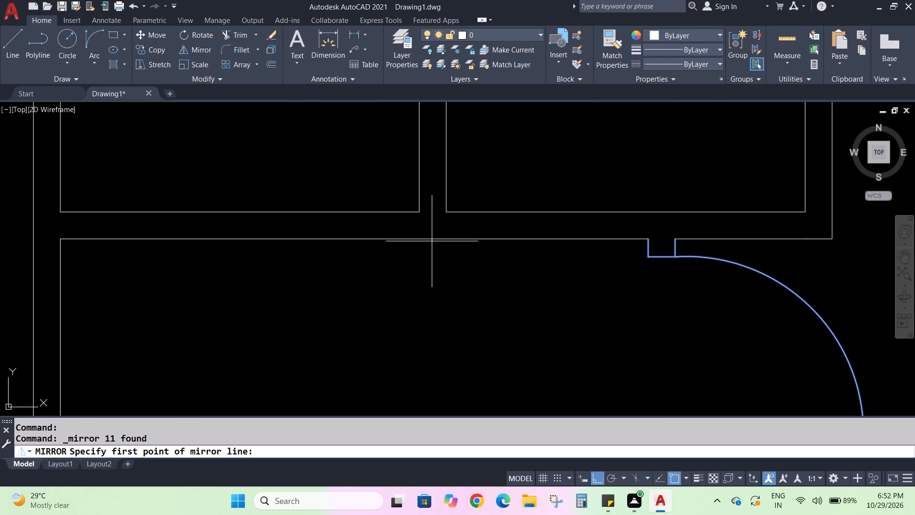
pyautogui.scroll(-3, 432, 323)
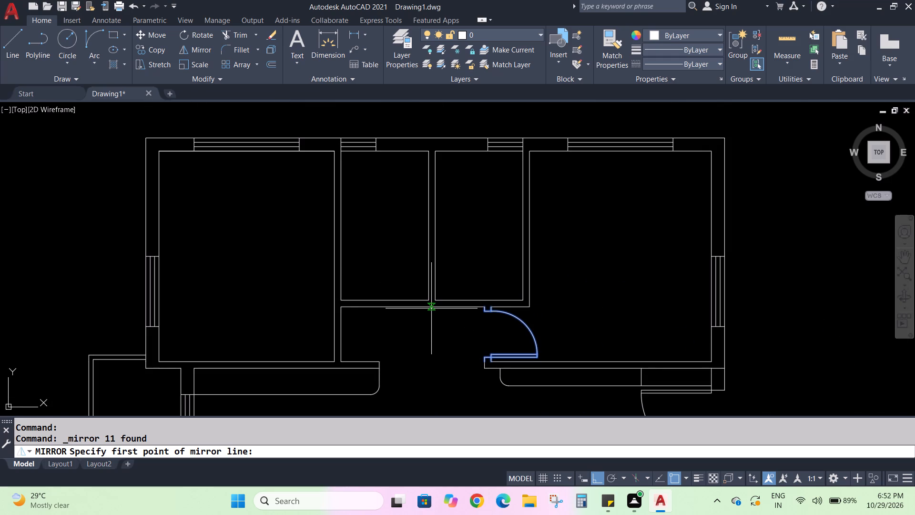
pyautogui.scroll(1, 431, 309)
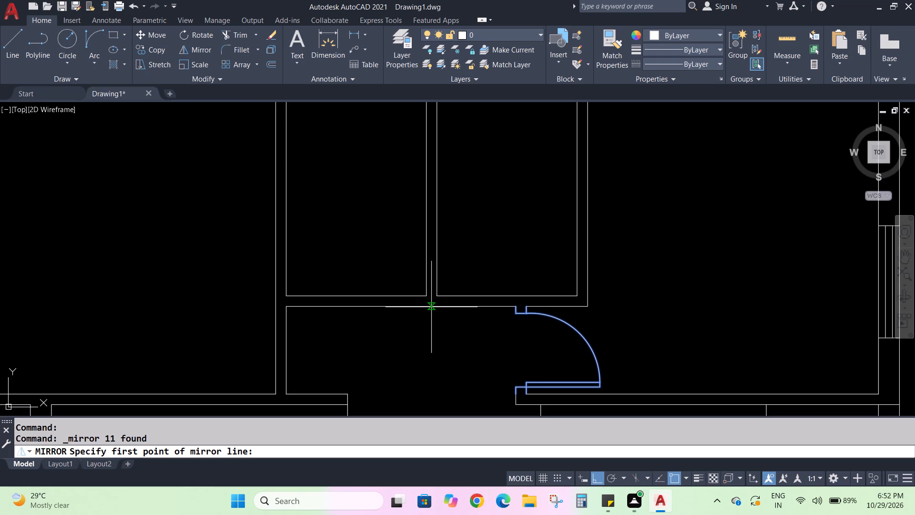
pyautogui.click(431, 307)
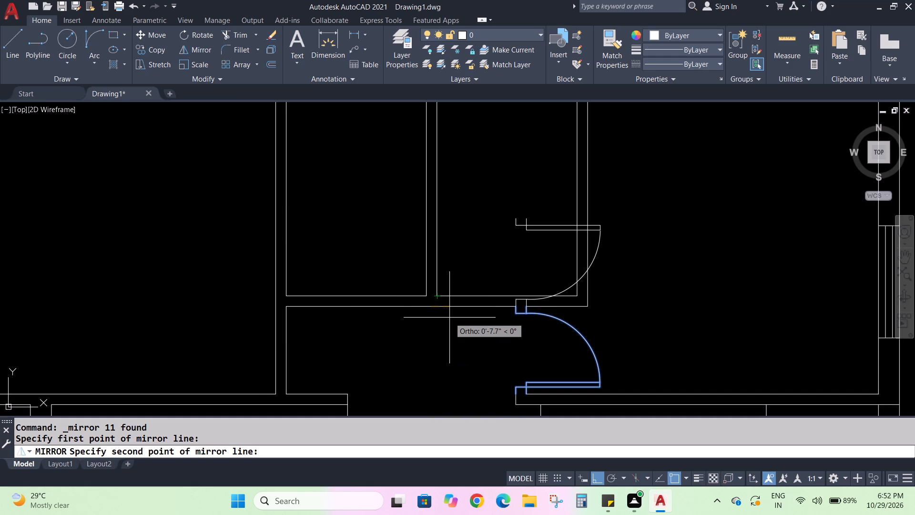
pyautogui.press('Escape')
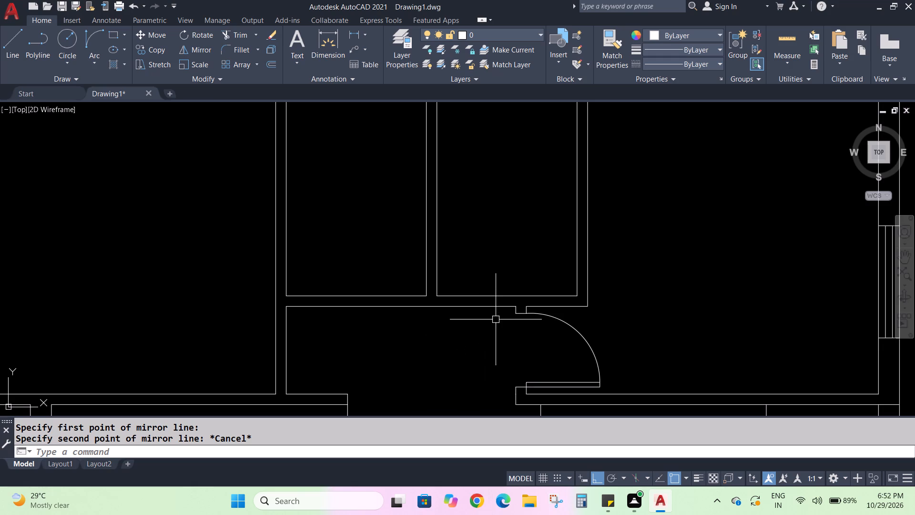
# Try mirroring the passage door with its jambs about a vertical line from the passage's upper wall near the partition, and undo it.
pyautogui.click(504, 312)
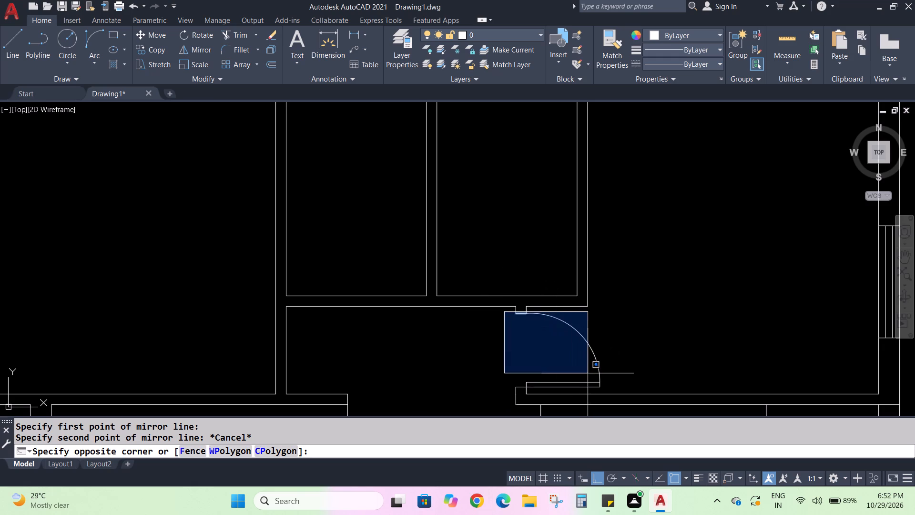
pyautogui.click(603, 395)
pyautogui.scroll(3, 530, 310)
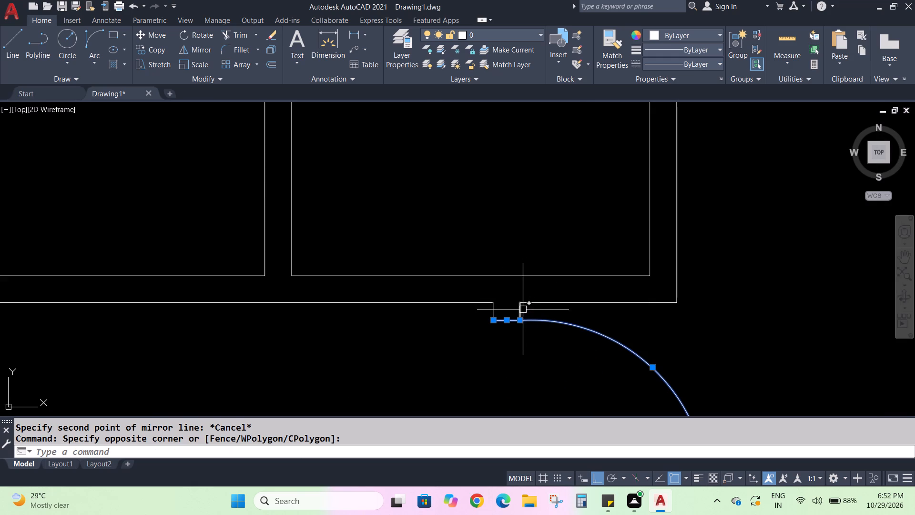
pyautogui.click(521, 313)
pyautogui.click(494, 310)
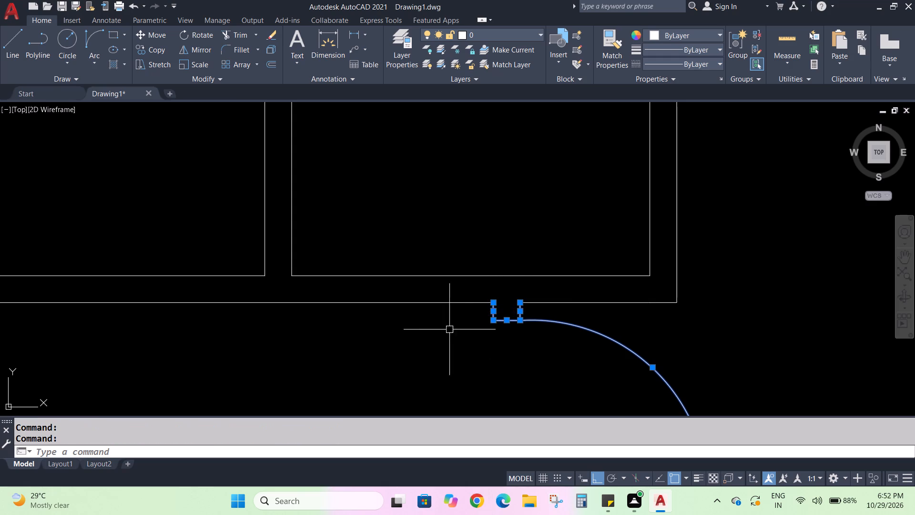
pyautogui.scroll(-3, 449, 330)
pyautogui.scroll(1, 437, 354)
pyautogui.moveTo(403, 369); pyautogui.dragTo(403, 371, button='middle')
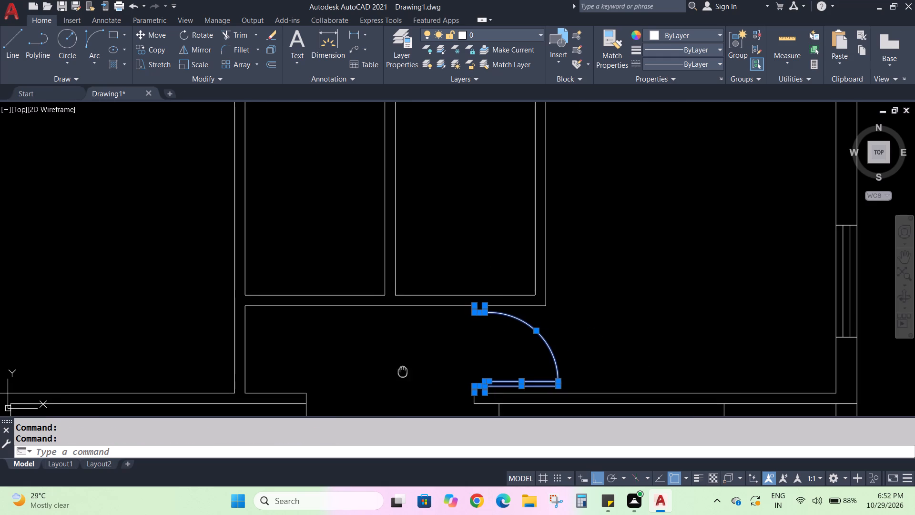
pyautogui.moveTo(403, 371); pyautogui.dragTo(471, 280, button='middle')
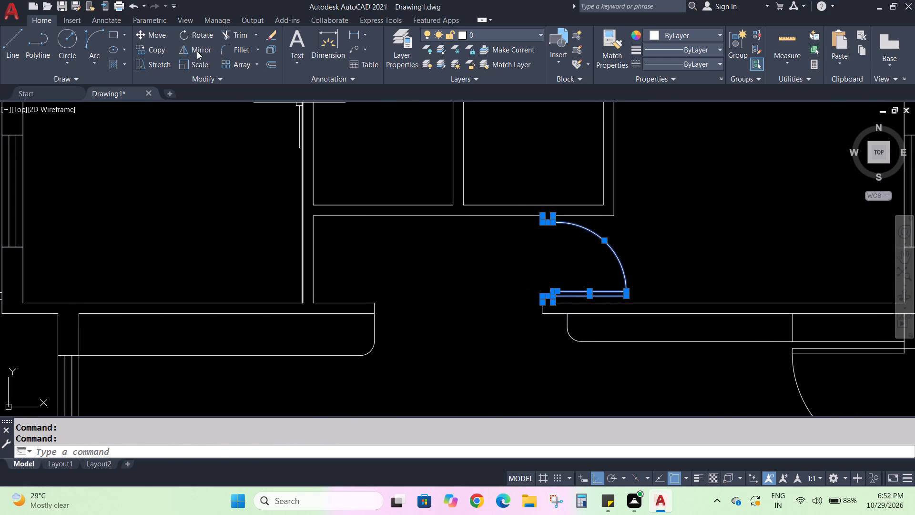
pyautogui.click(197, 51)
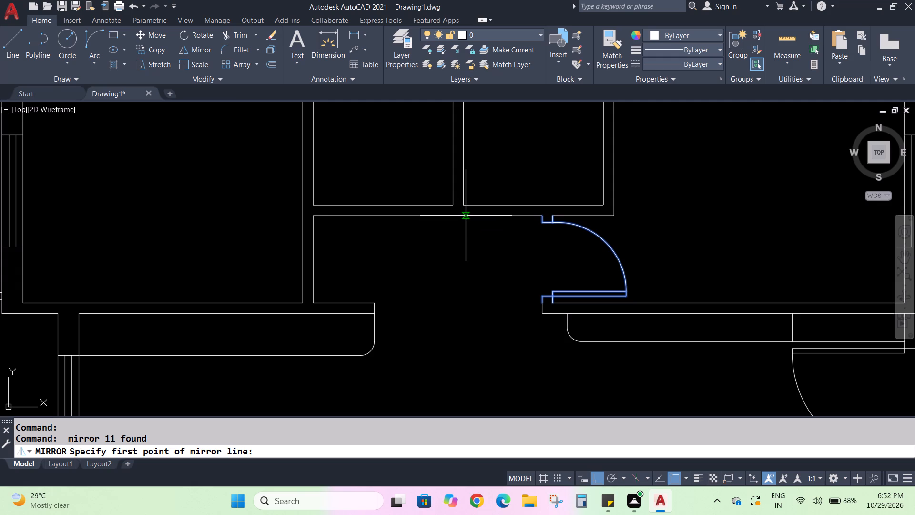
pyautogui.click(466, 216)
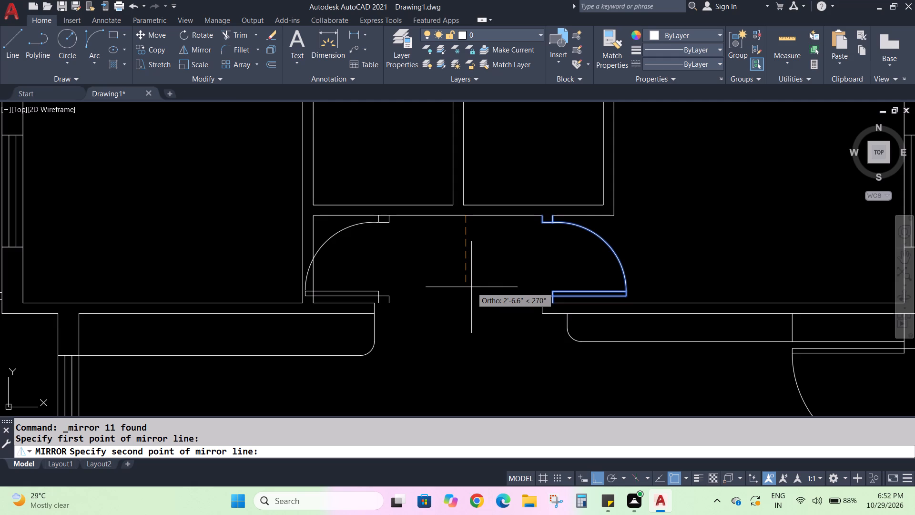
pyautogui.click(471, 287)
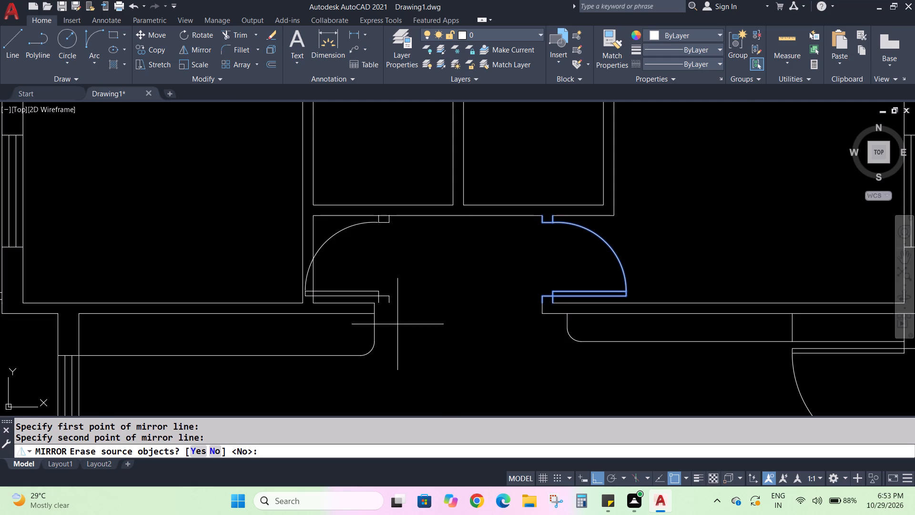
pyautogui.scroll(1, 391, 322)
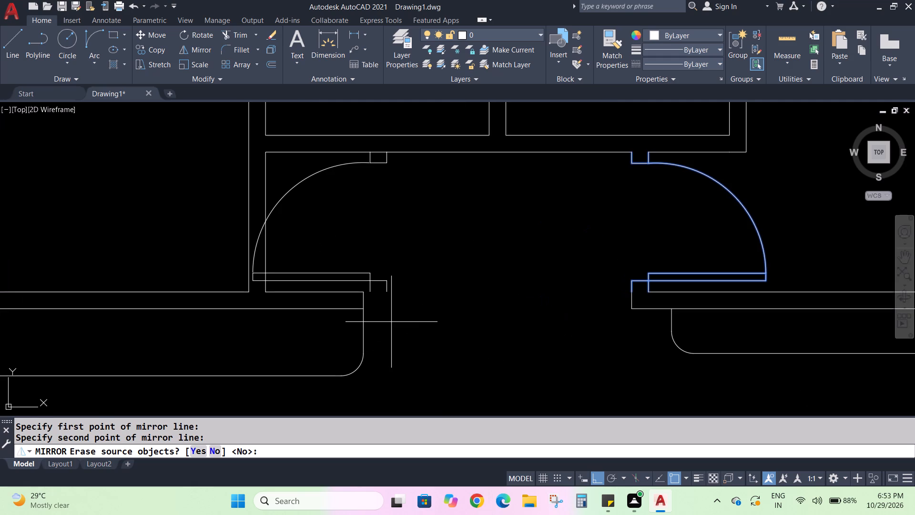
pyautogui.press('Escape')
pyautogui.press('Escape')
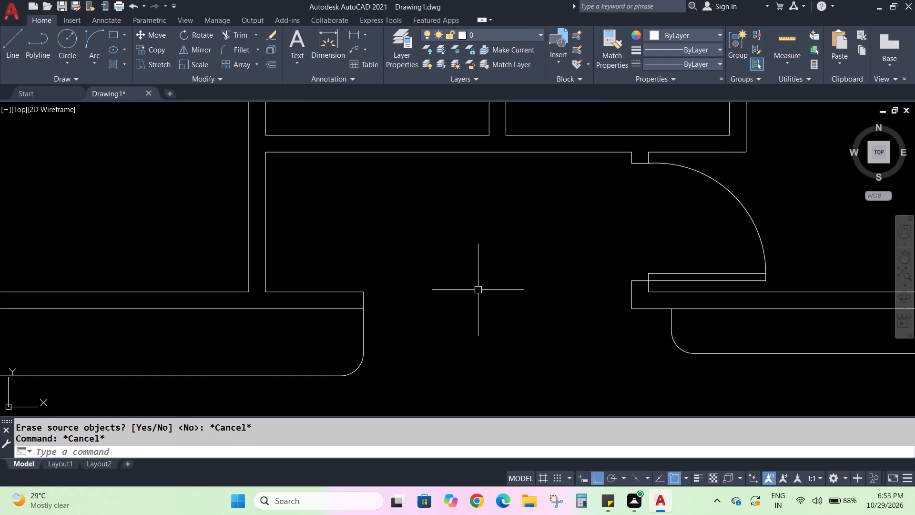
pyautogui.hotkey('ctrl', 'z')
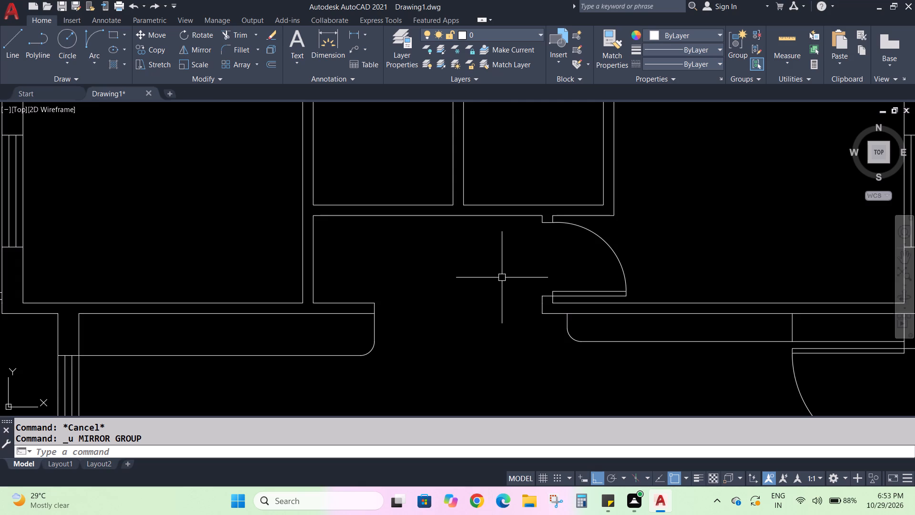
# Mirror the passage door and its jambs to the left room's side about a vertical line aligned with the partition's right face, keeping the original.
pyautogui.scroll(1, 501, 275)
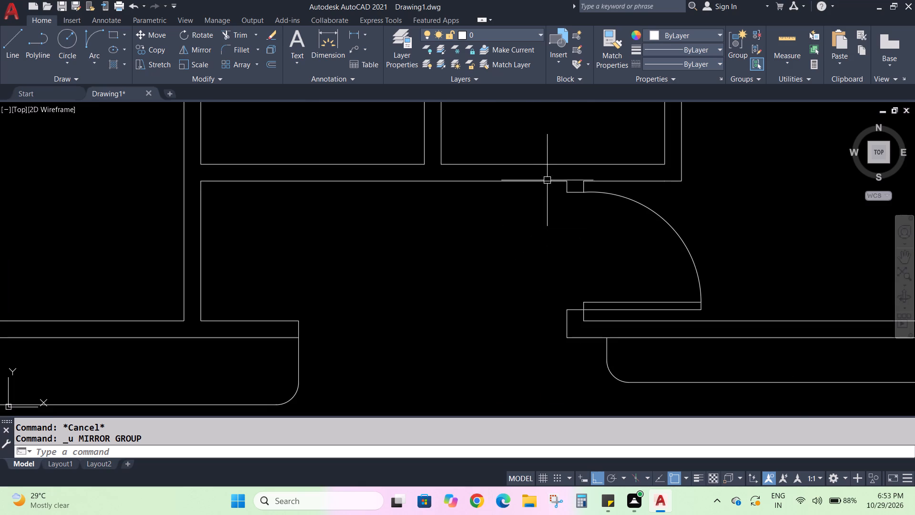
pyautogui.click(548, 187)
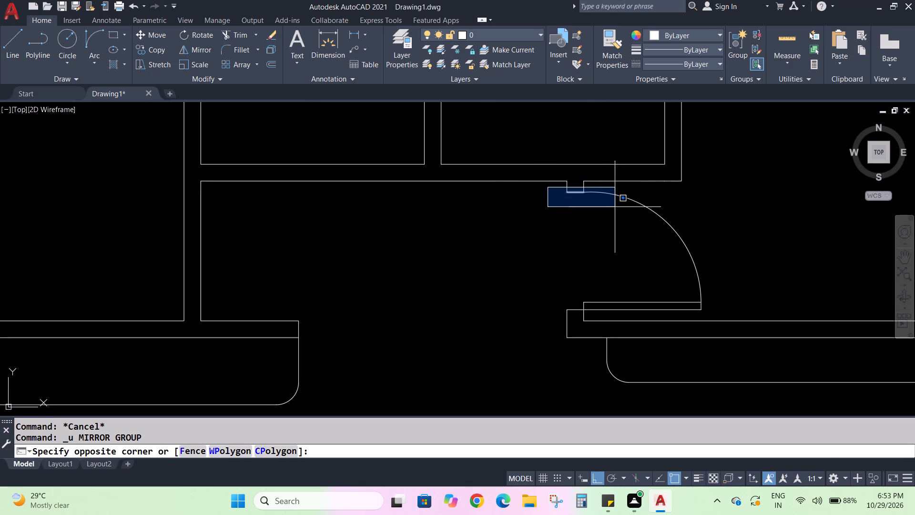
pyautogui.click(723, 324)
pyautogui.scroll(3, 567, 188)
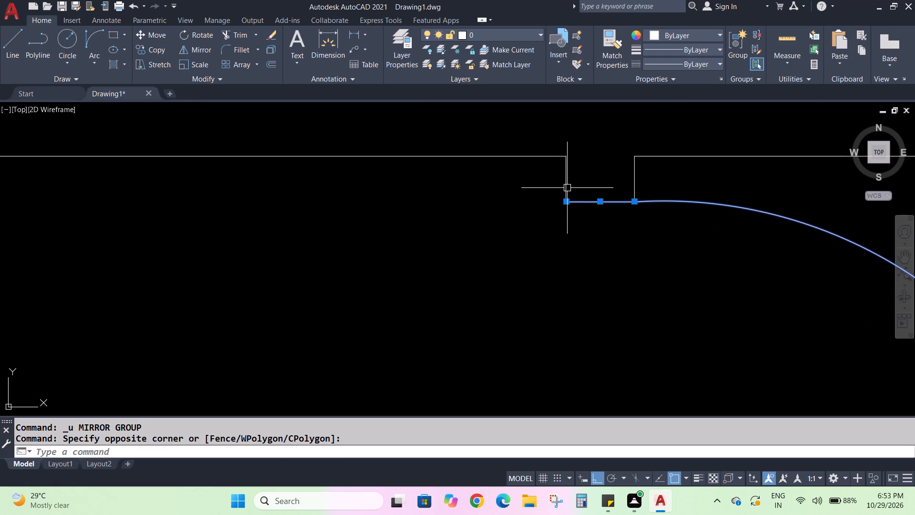
pyautogui.click(567, 188)
pyautogui.click(634, 188)
pyautogui.scroll(-5, 561, 224)
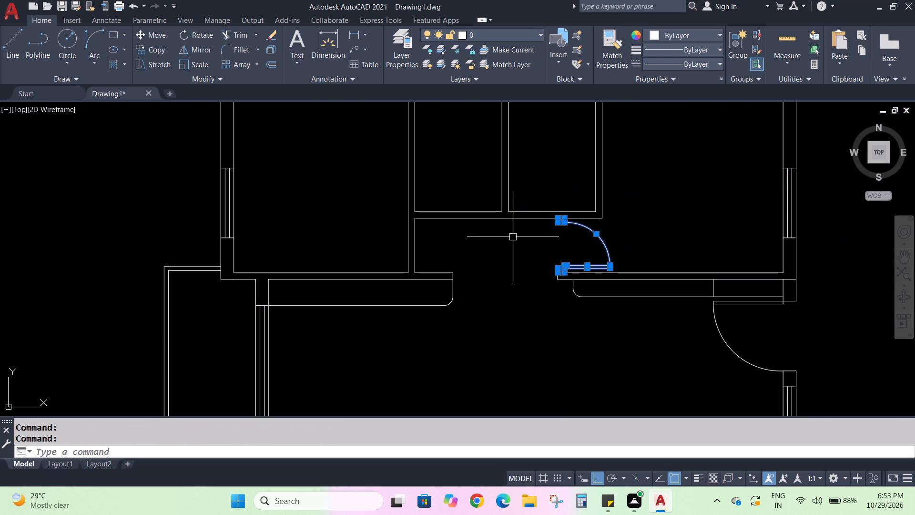
pyautogui.scroll(1, 508, 245)
pyautogui.click(202, 51)
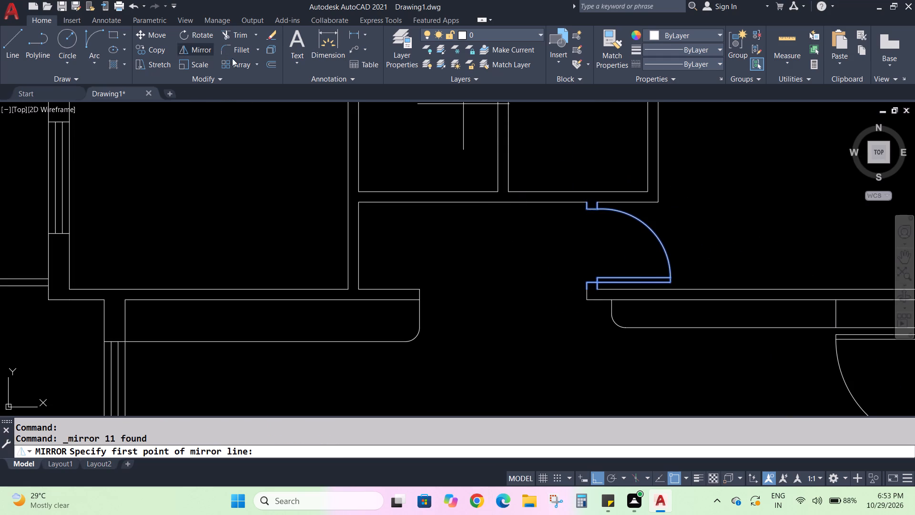
pyautogui.click(510, 205)
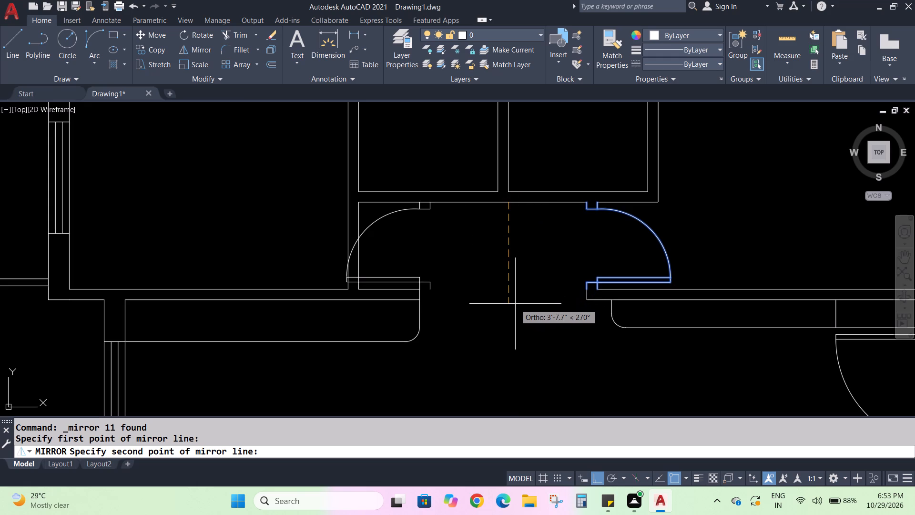
pyautogui.click(508, 307)
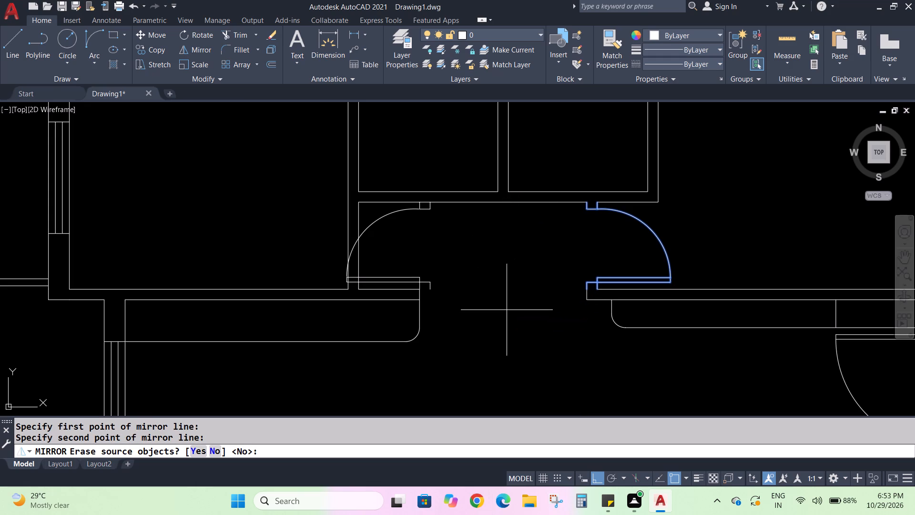
pyautogui.press('Return')
pyautogui.scroll(2, 443, 313)
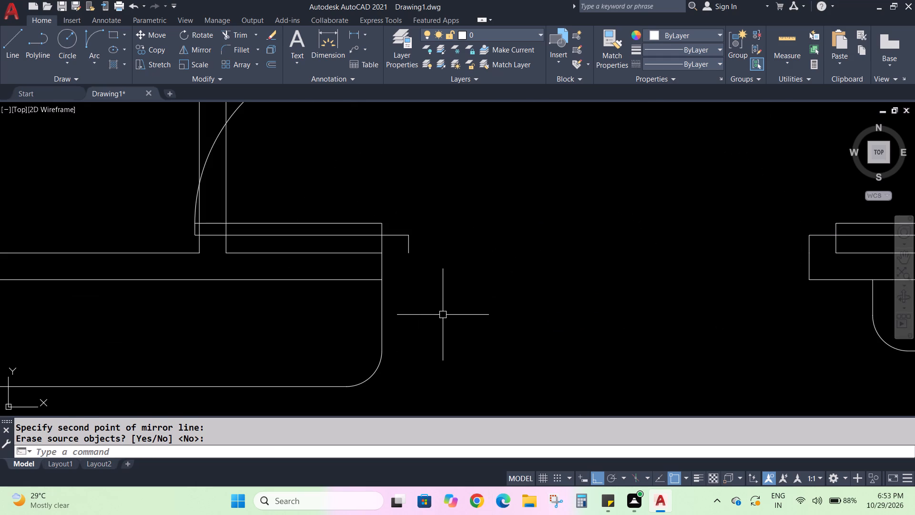
# Draw a short horizontal line across the partition's lower end, joining its two faces along the lower wall's upper face.
pyautogui.scroll(-1, 443, 315)
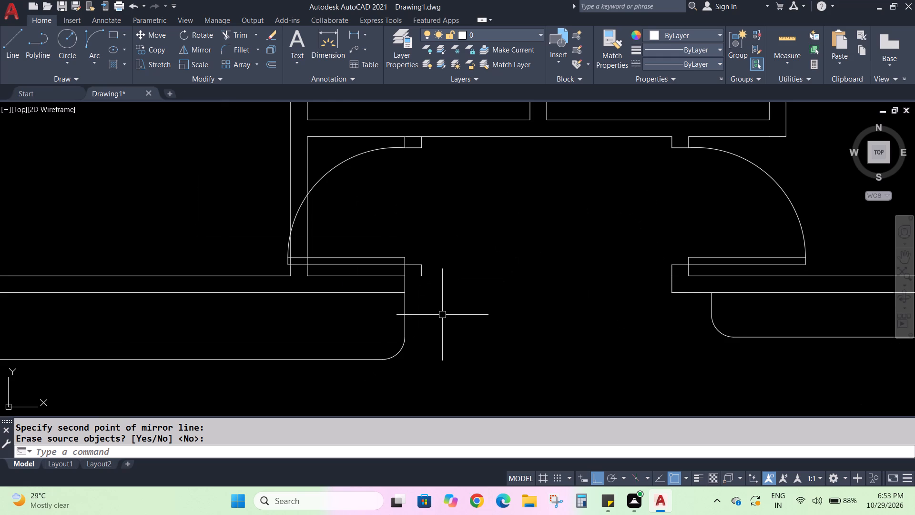
pyautogui.scroll(1, 441, 314)
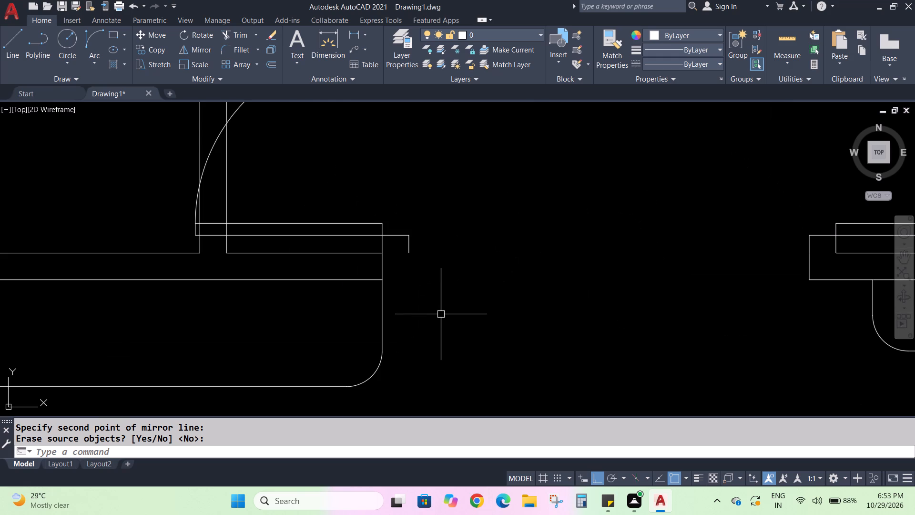
pyautogui.scroll(-1, 449, 311)
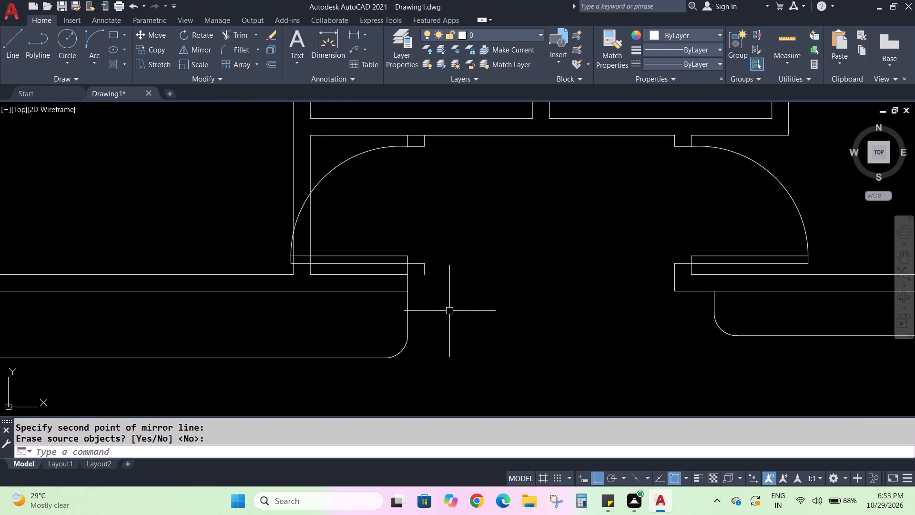
pyautogui.press('l')
pyautogui.press('Return')
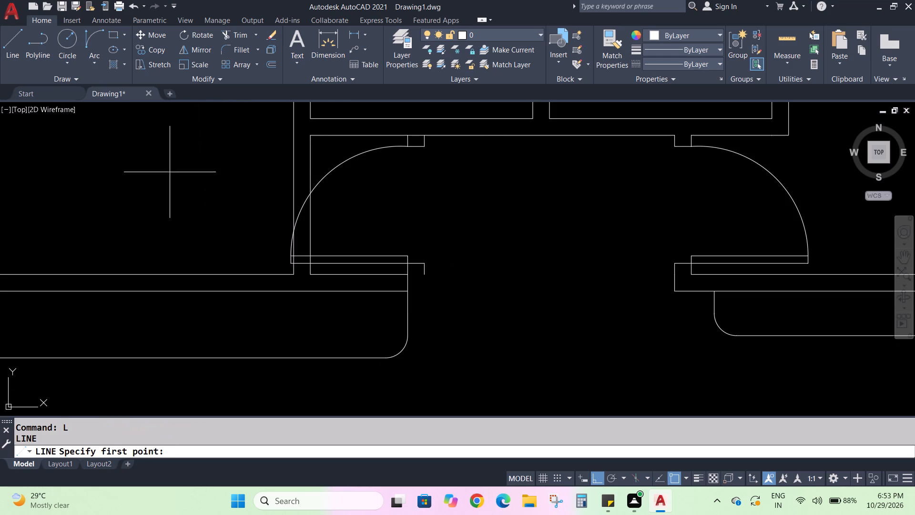
pyautogui.click(293, 274)
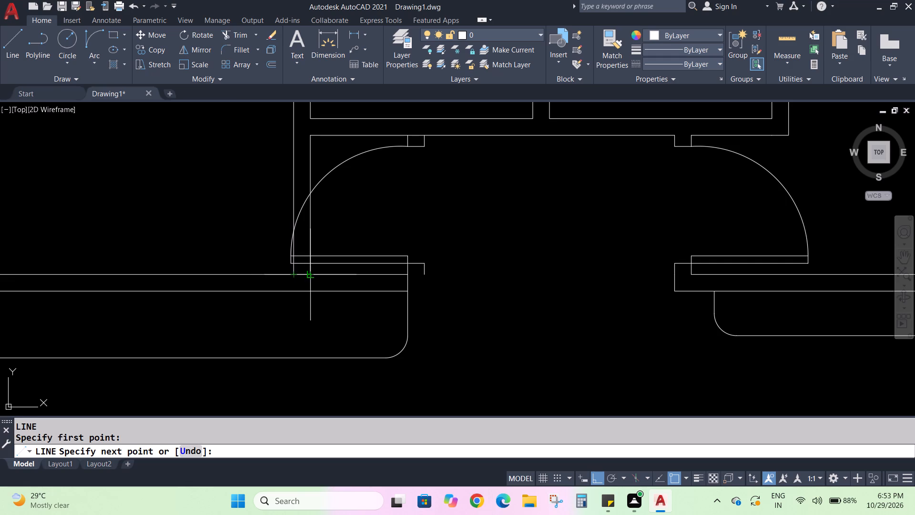
pyautogui.click(308, 272)
pyautogui.press('Escape')
pyautogui.press('Escape')
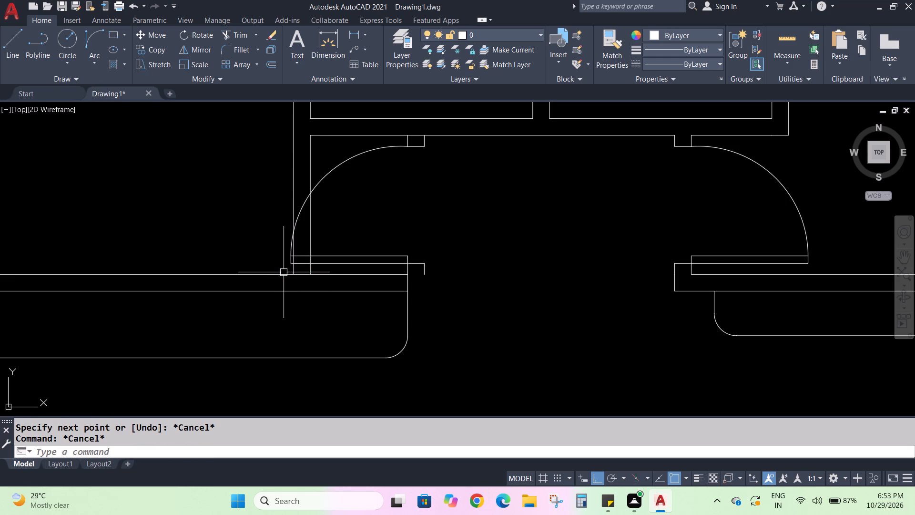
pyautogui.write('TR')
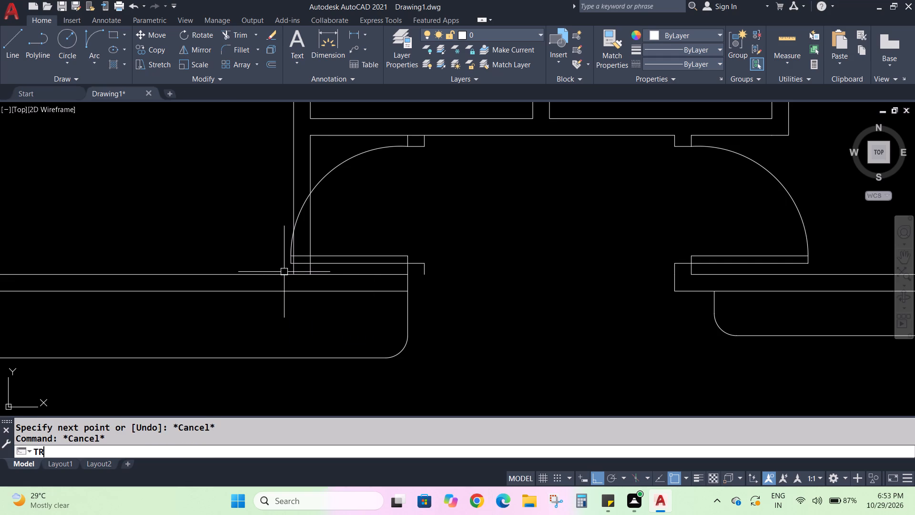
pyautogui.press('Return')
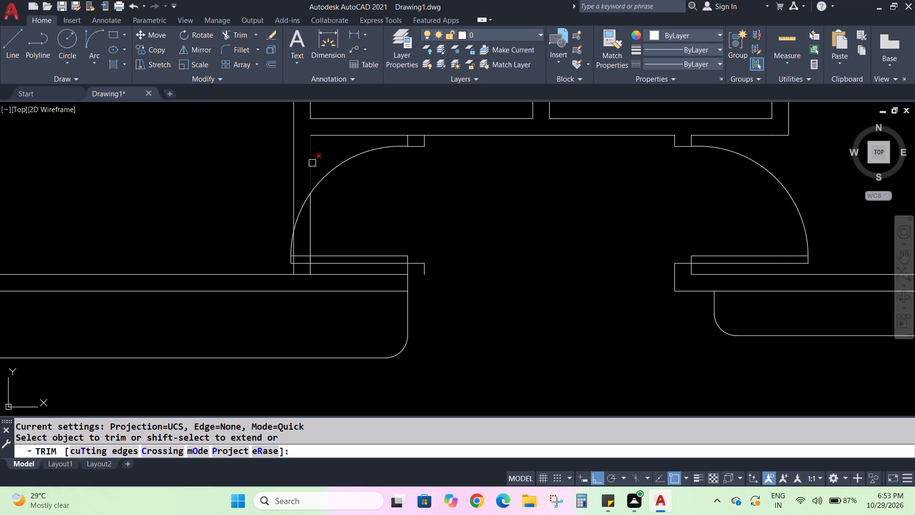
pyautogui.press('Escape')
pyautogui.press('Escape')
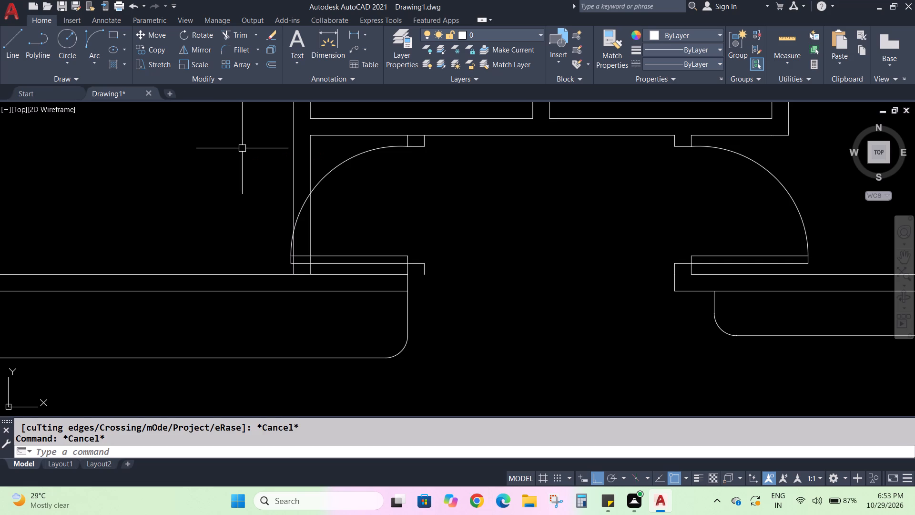
# Draw a short horizontal line across the partition's upper end, from its right face to its left face along the passage's upper wall.
pyautogui.press('l')
pyautogui.press('Return')
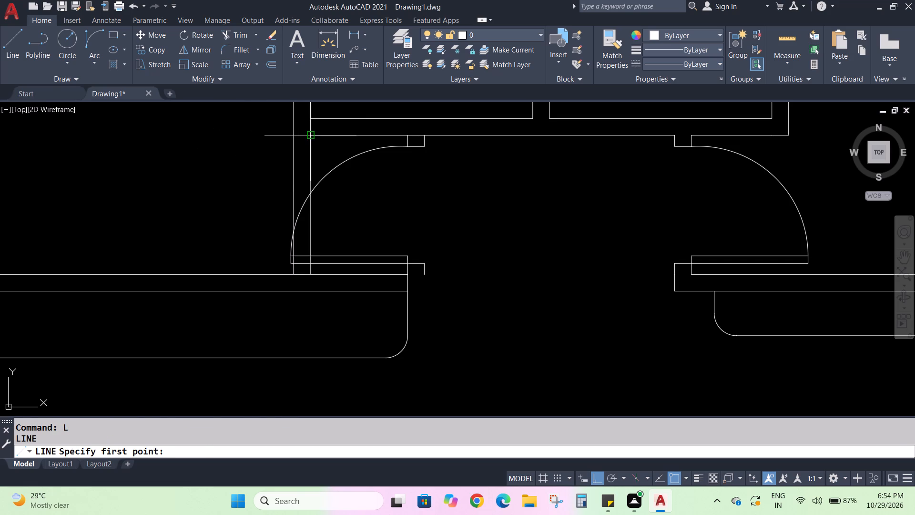
pyautogui.click(313, 133)
pyautogui.click(290, 136)
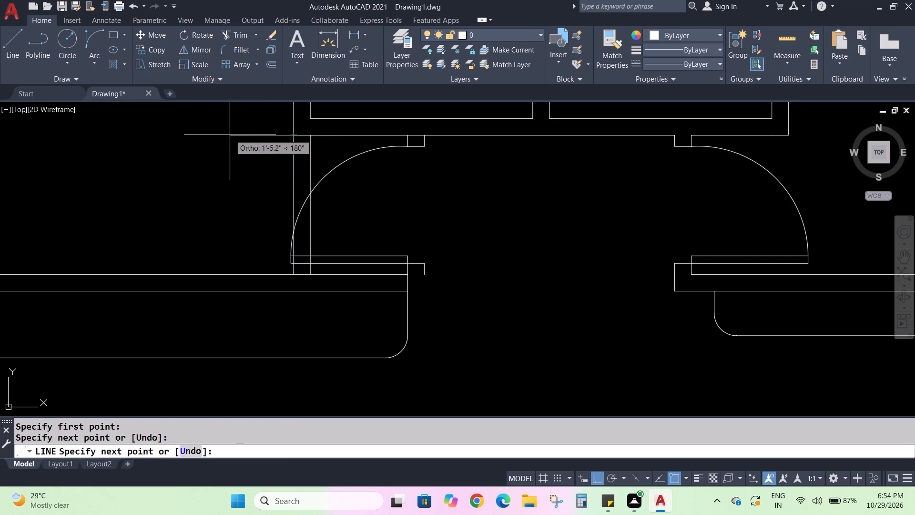
pyautogui.press('Escape')
pyautogui.press('Escape')
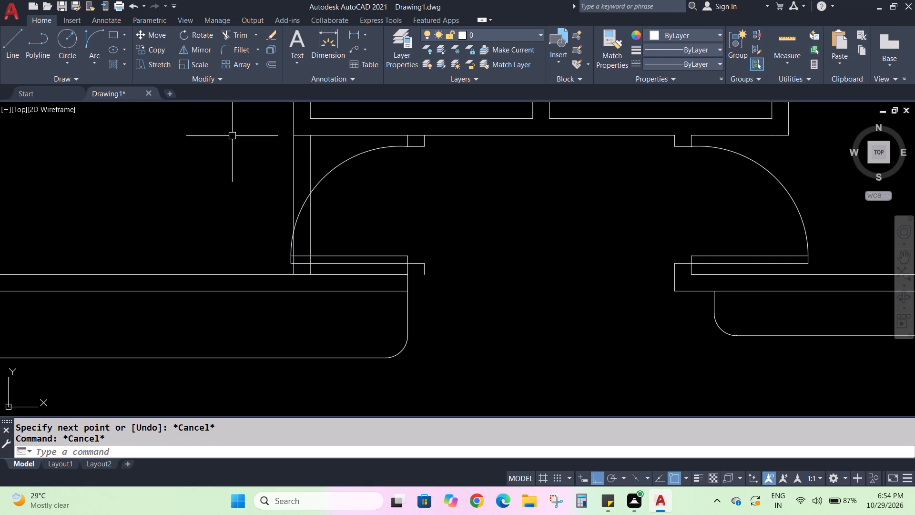
# Trim away both partition lines between the passage's upper wall and lower wall, including the pieces crossing the mirrored door.
pyautogui.write('TR')
pyautogui.press('Return')
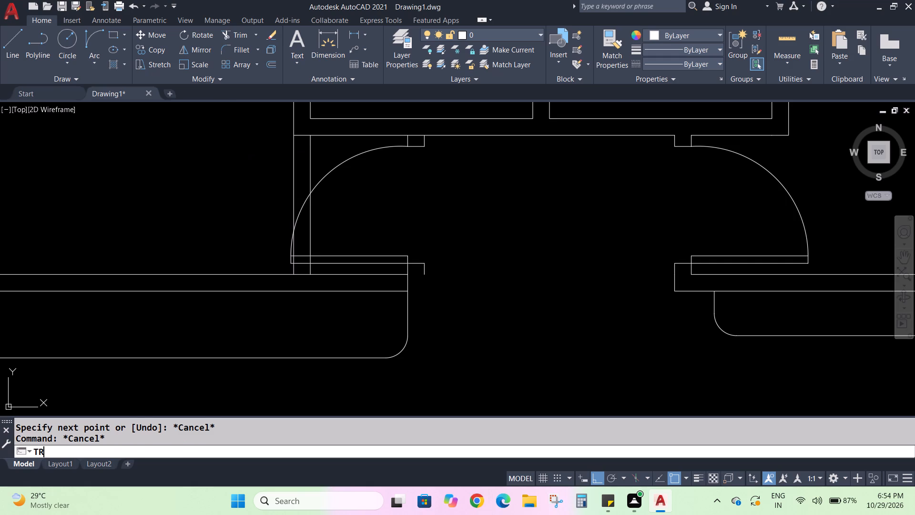
pyautogui.click(296, 157)
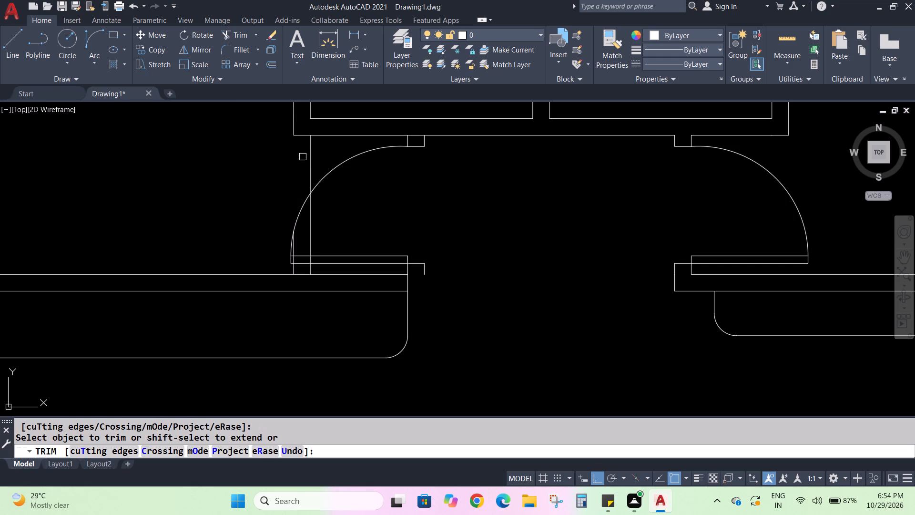
pyautogui.click(309, 159)
pyautogui.click(311, 209)
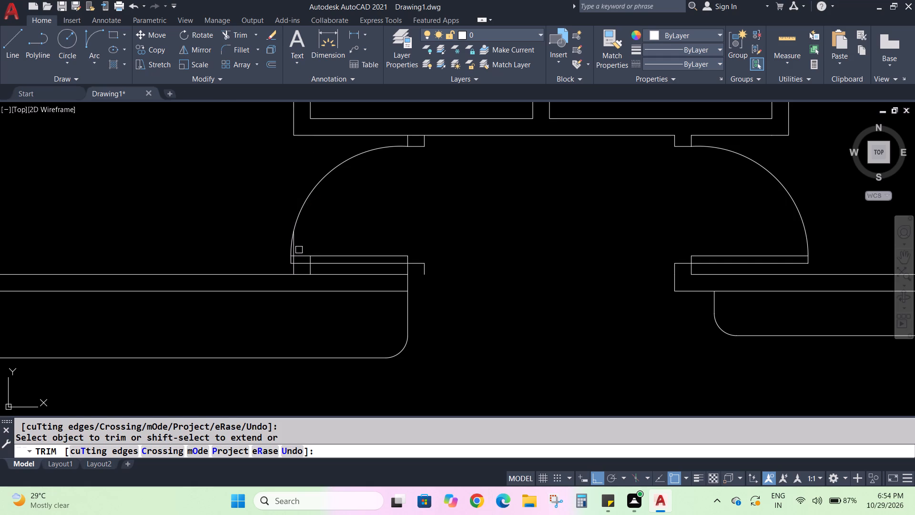
pyautogui.click(297, 250)
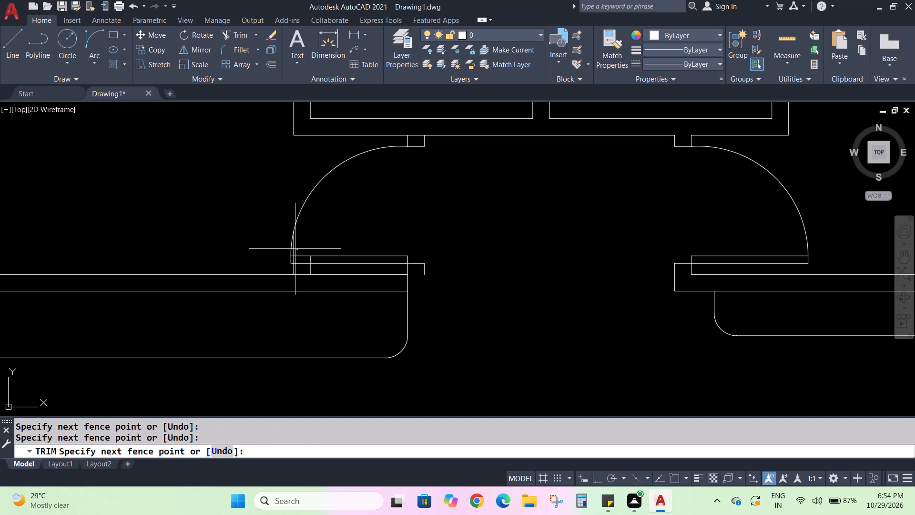
pyautogui.click(294, 250)
pyautogui.scroll(2, 297, 246)
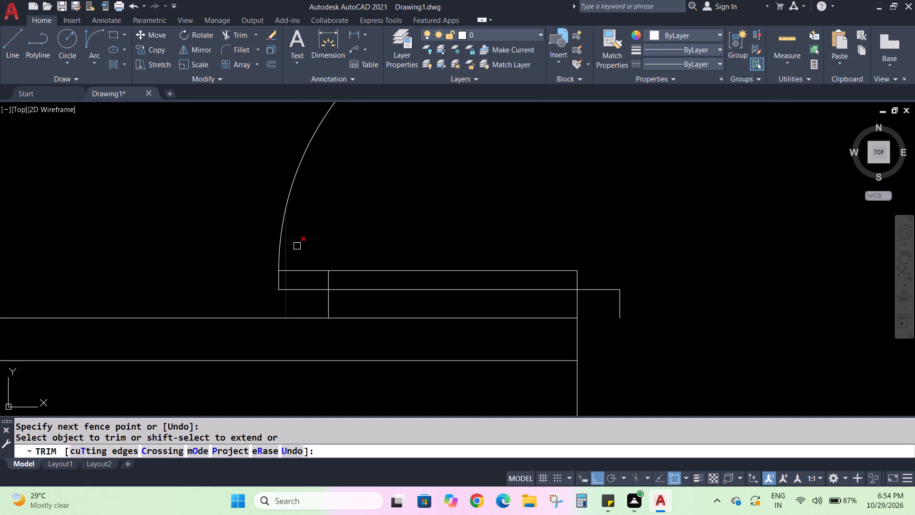
pyautogui.click(289, 255)
pyautogui.click(287, 280)
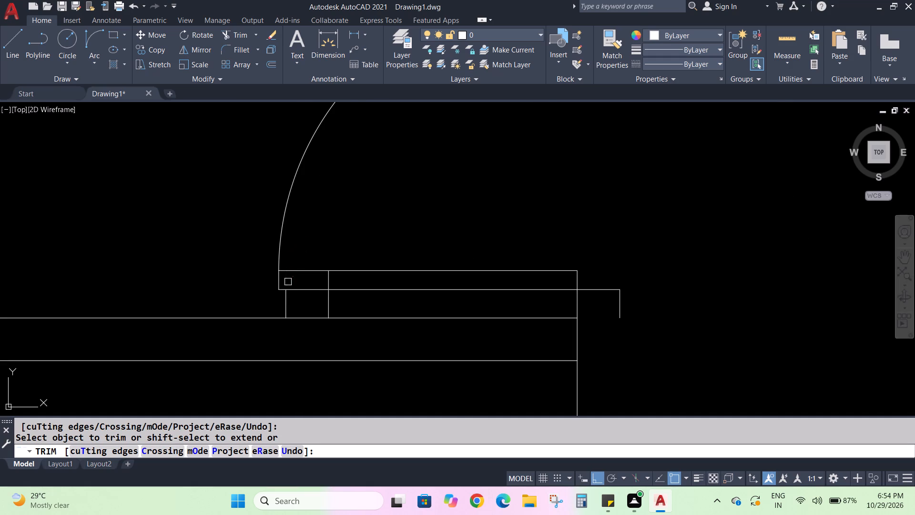
pyautogui.click(327, 282)
pyautogui.click(330, 303)
pyautogui.click(289, 302)
pyautogui.scroll(-2, 303, 303)
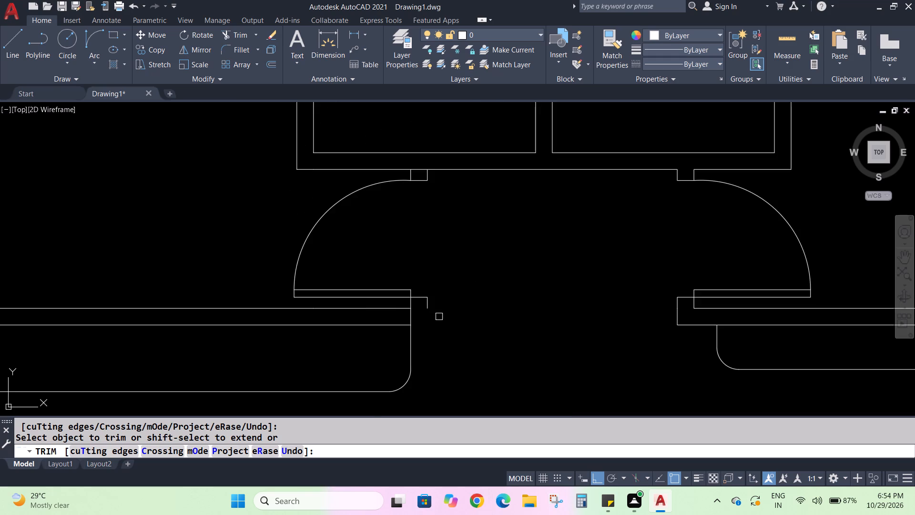
pyautogui.scroll(1, 462, 328)
pyautogui.scroll(-1, 462, 328)
pyautogui.scroll(1, 466, 323)
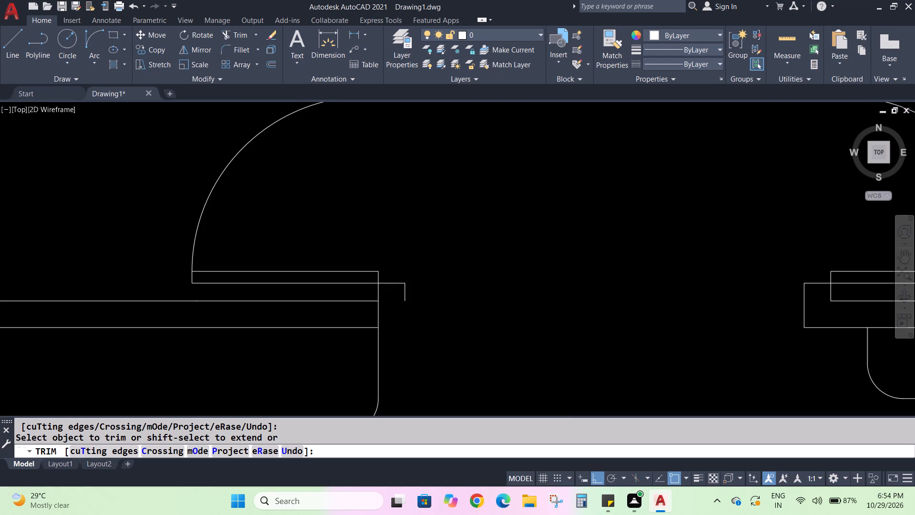
pyautogui.press('Escape')
pyautogui.press('Escape')
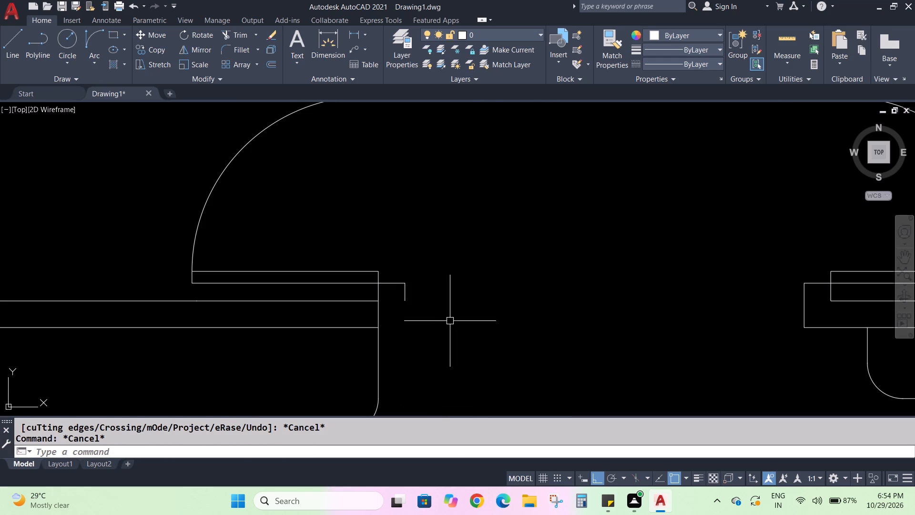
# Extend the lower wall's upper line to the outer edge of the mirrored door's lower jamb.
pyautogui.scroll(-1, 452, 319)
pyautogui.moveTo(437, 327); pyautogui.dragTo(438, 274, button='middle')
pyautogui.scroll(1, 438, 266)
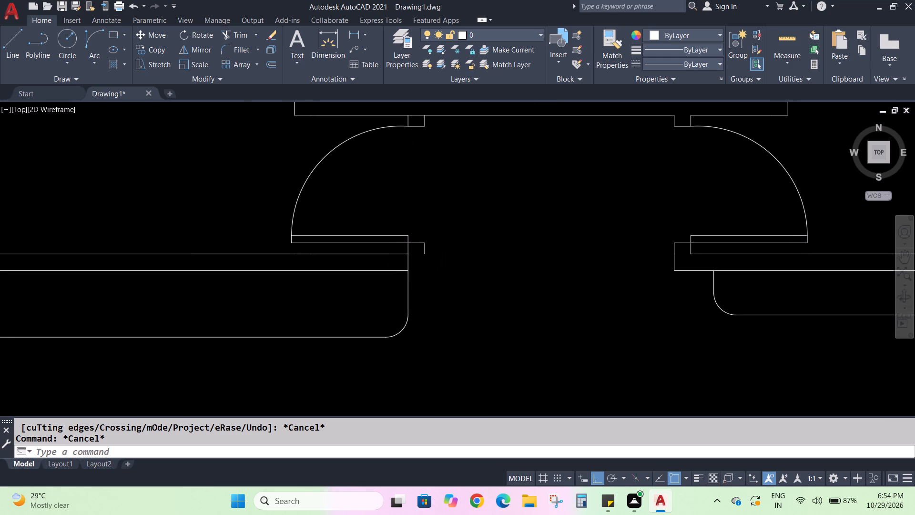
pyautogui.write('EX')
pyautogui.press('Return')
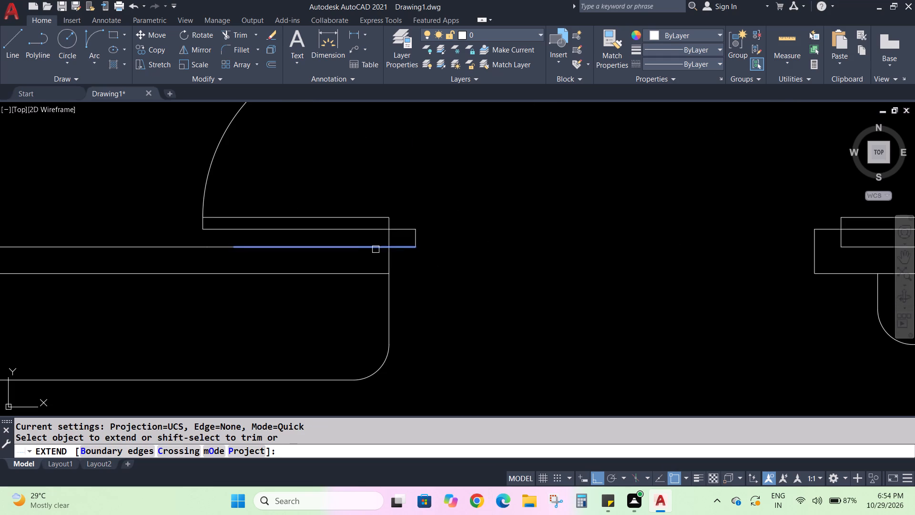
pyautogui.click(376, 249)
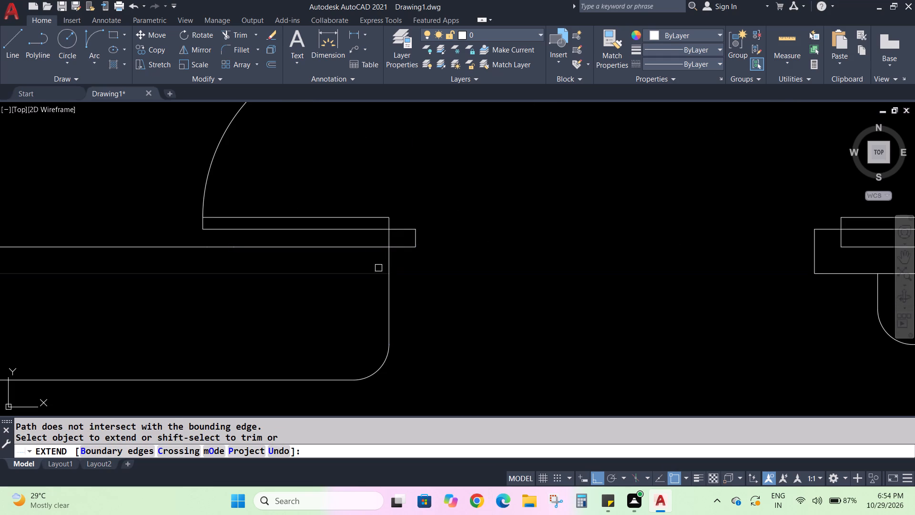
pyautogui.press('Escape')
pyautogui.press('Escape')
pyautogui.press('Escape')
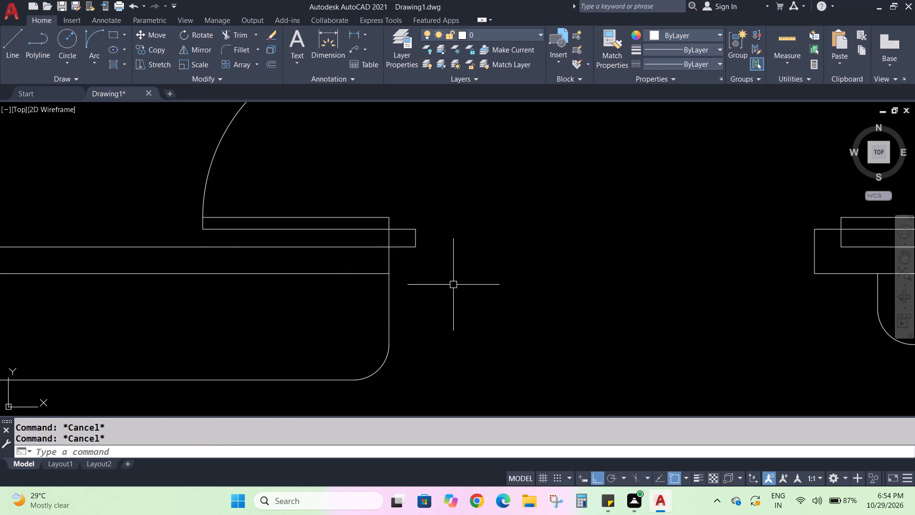
# Draw the lower jamb's outer edge down to the wall's lower face and back horizontally to the wall's end.
pyautogui.press('l')
pyautogui.press('Return')
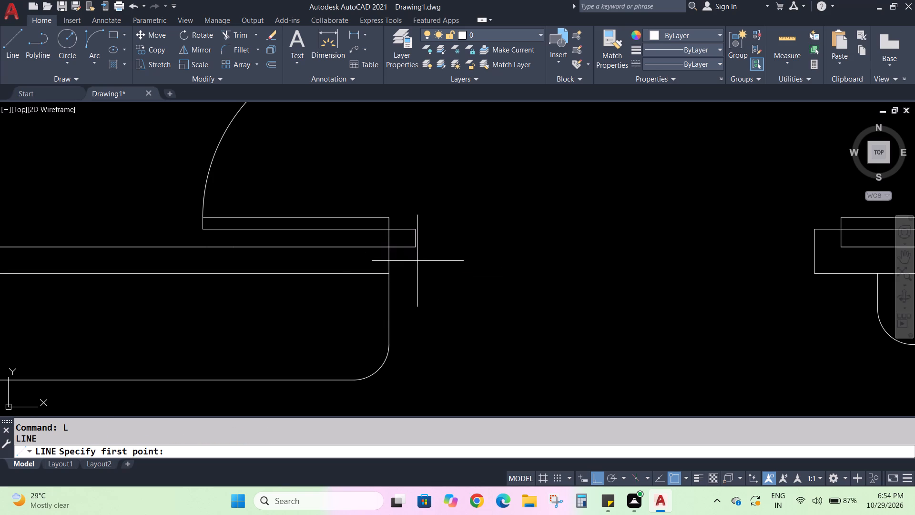
pyautogui.click(415, 250)
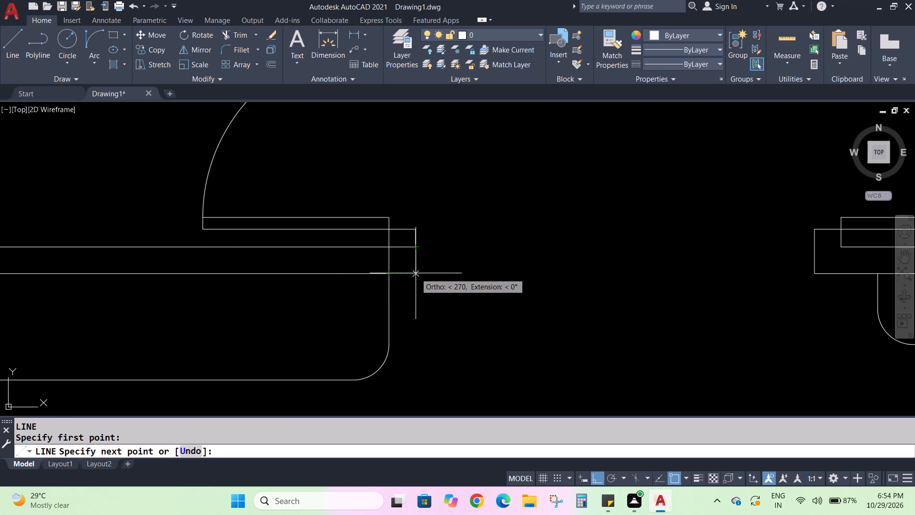
pyautogui.click(417, 273)
pyautogui.click(387, 274)
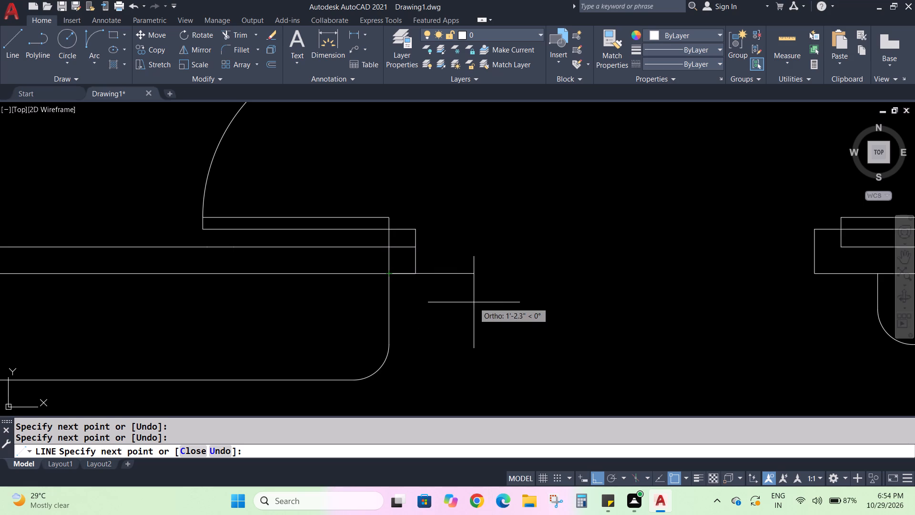
pyautogui.press('Escape')
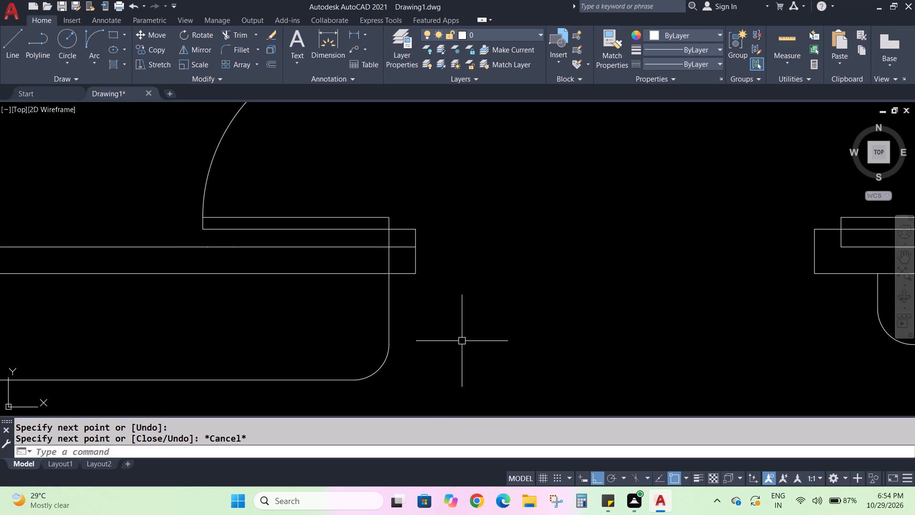
# Erase the left strip's rounded corner arc and the vertical line closing its right end.
pyautogui.click(385, 360)
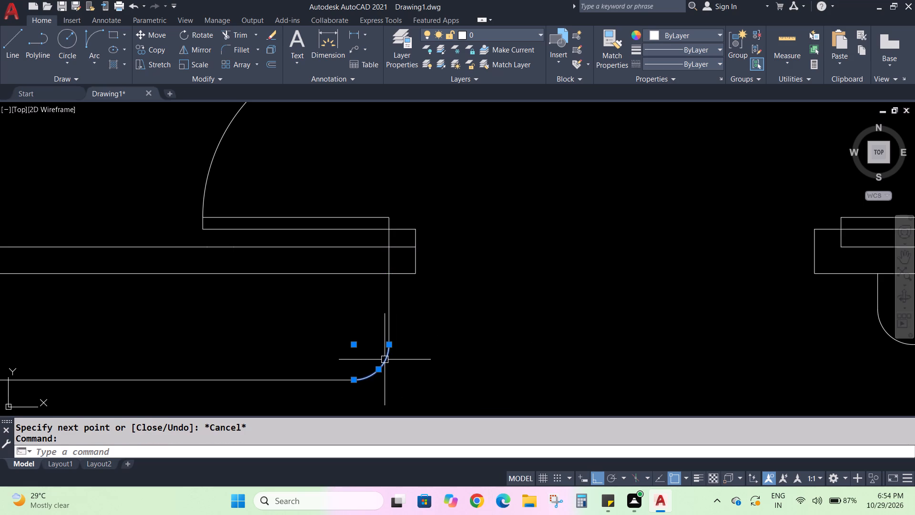
pyautogui.press('Delete')
pyautogui.click(391, 330)
pyautogui.press('Delete')
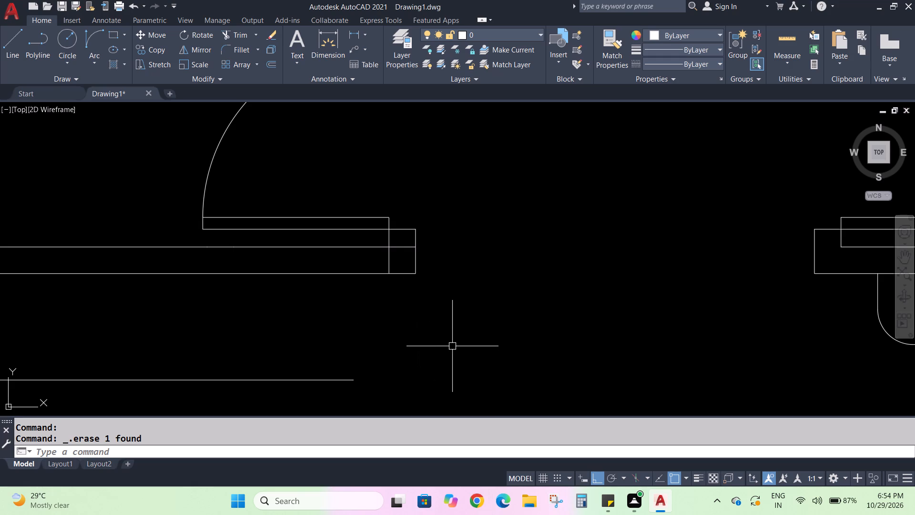
# Trim the old wall-end line and the horizontal wall segment out of the mirrored door's lower jamb.
pyautogui.write('TR')
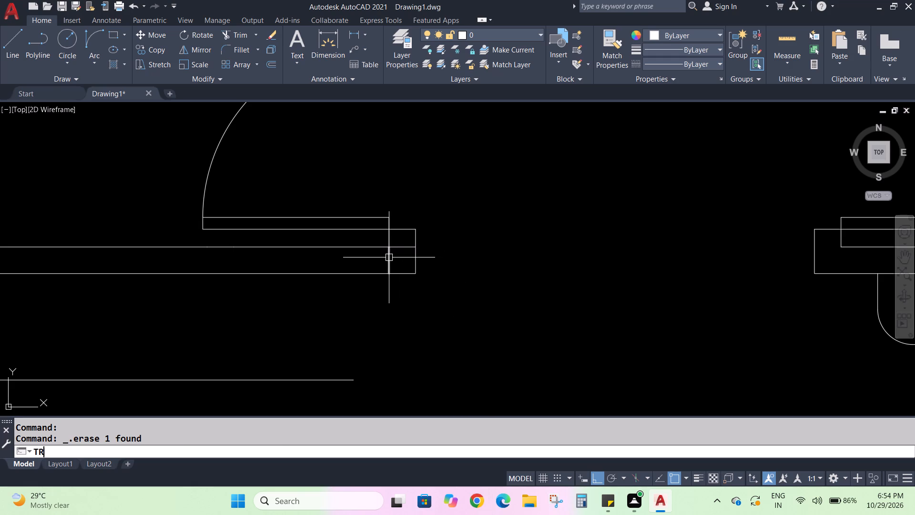
pyautogui.press('Return')
pyautogui.click(388, 259)
pyautogui.click(400, 249)
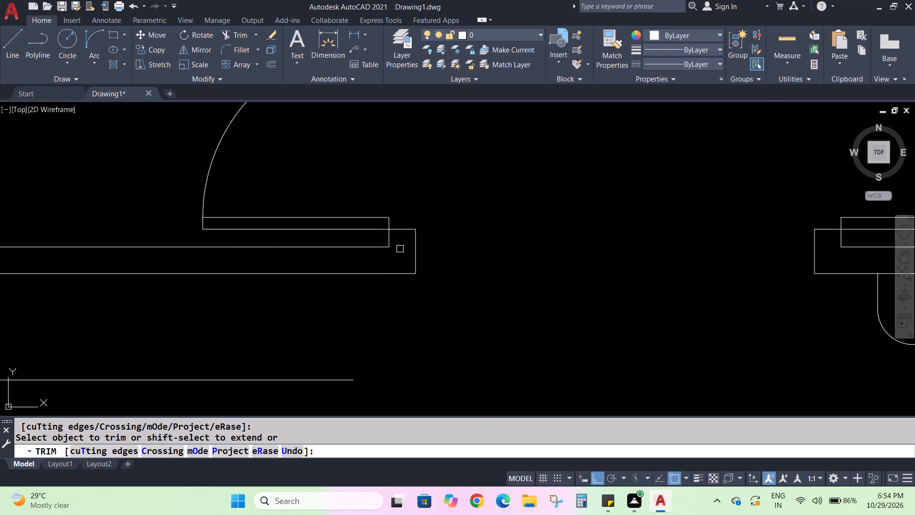
pyautogui.scroll(-1, 392, 289)
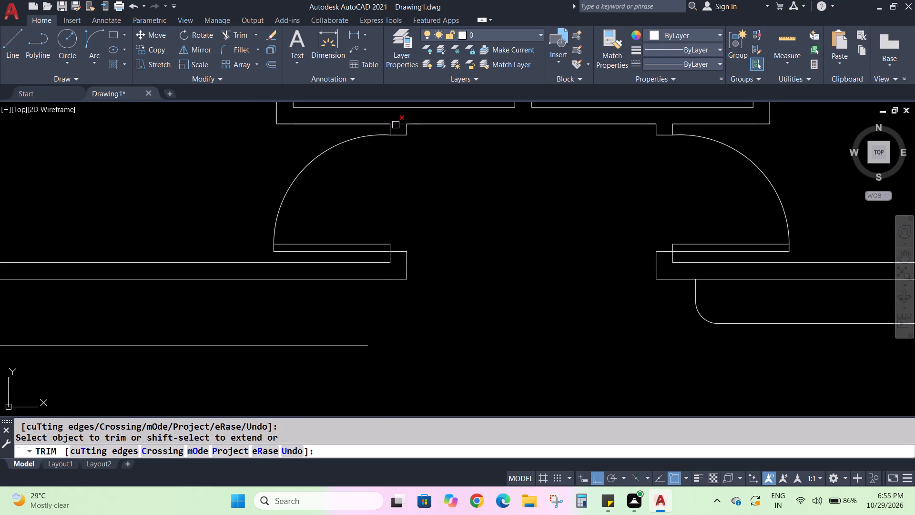
# Trim the horizontal wall segment across the top of the mirrored door's upper jamb.
pyautogui.click(396, 125)
pyautogui.scroll(-1, 470, 238)
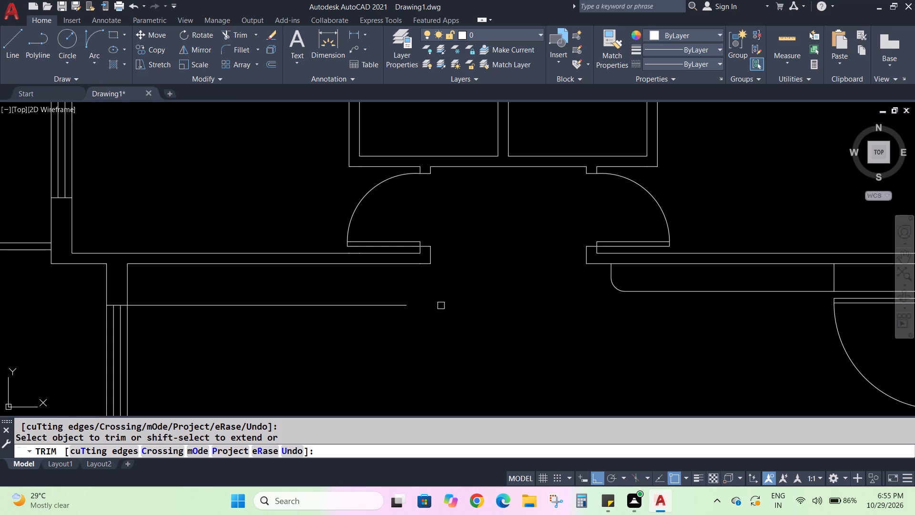
pyautogui.press('Escape')
pyautogui.press('Escape')
# Draw a line down from the left wall's end to the strip's lower line level, and back horizontally to that line's end.
pyautogui.press('l')
pyautogui.press('Return')
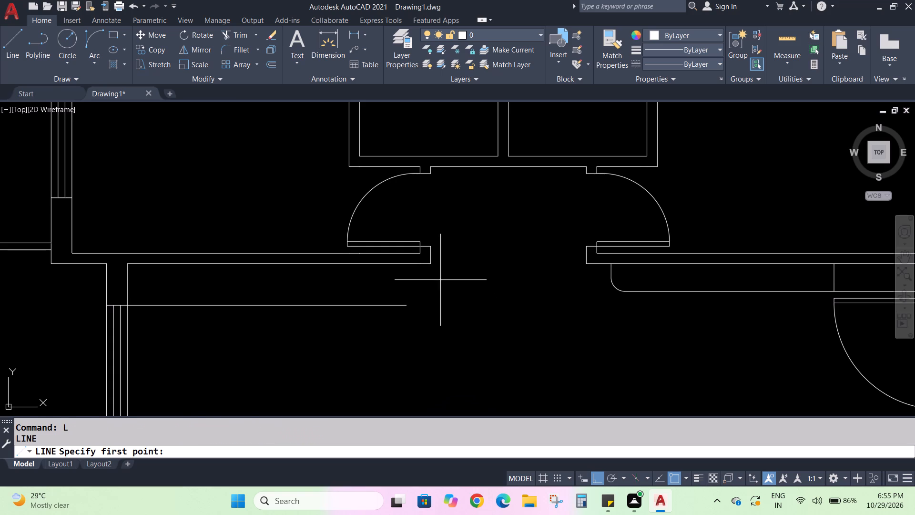
pyautogui.click(431, 265)
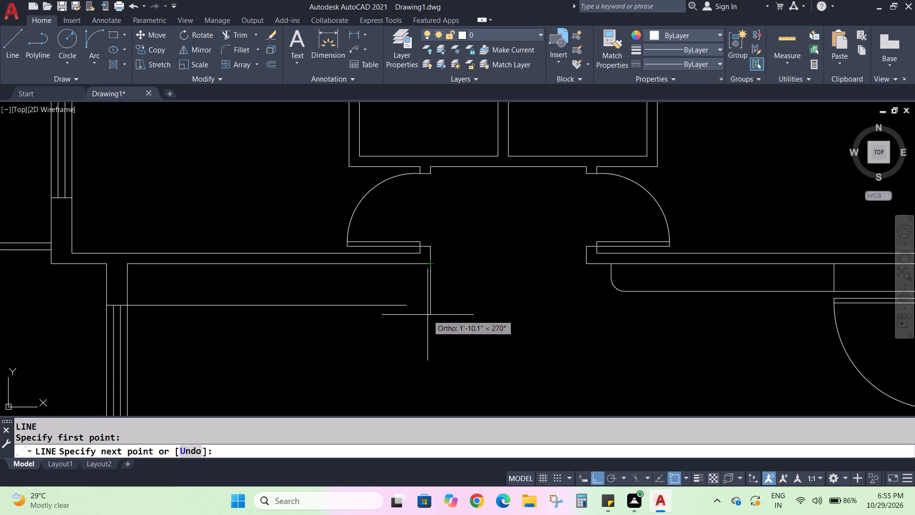
pyautogui.scroll(3, 428, 306)
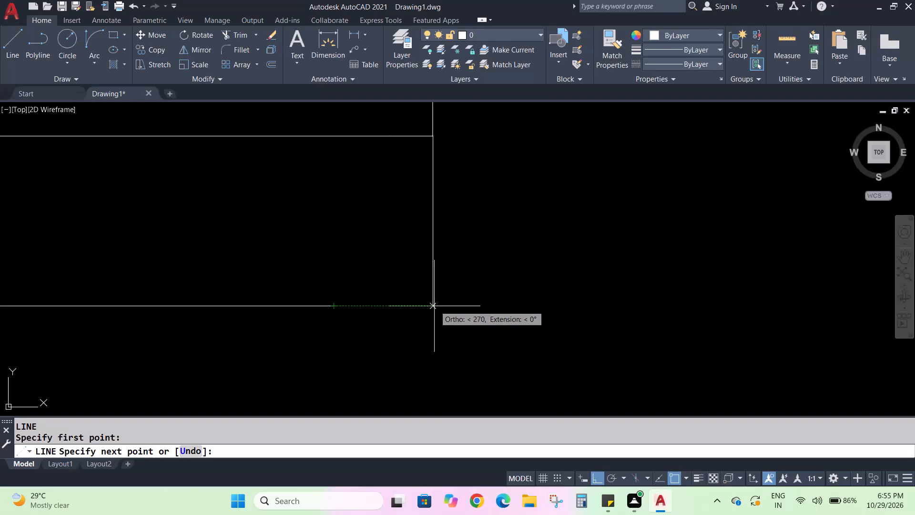
pyautogui.click(433, 306)
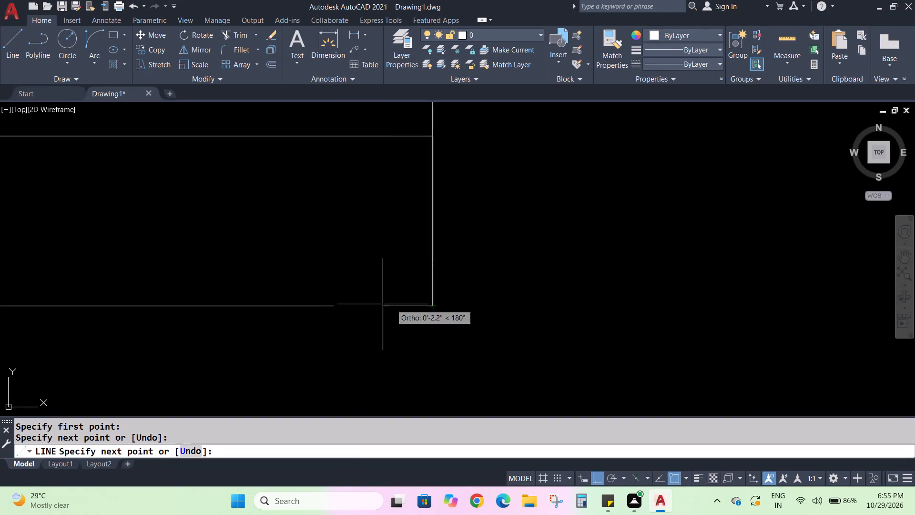
pyautogui.click(329, 308)
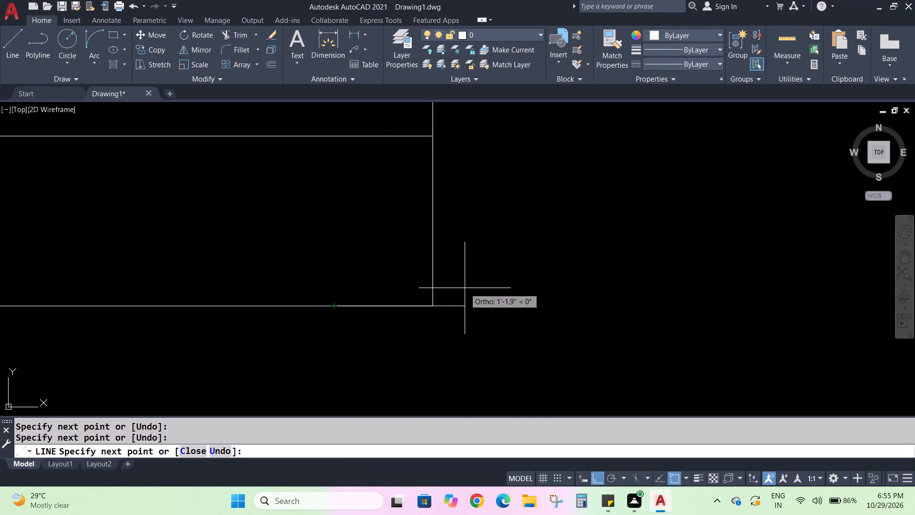
pyautogui.press('Escape')
pyautogui.press('Escape')
# Fillet the left strip's lower outer corner with a 6" radius.
pyautogui.press('f')
pyautogui.press('Return')
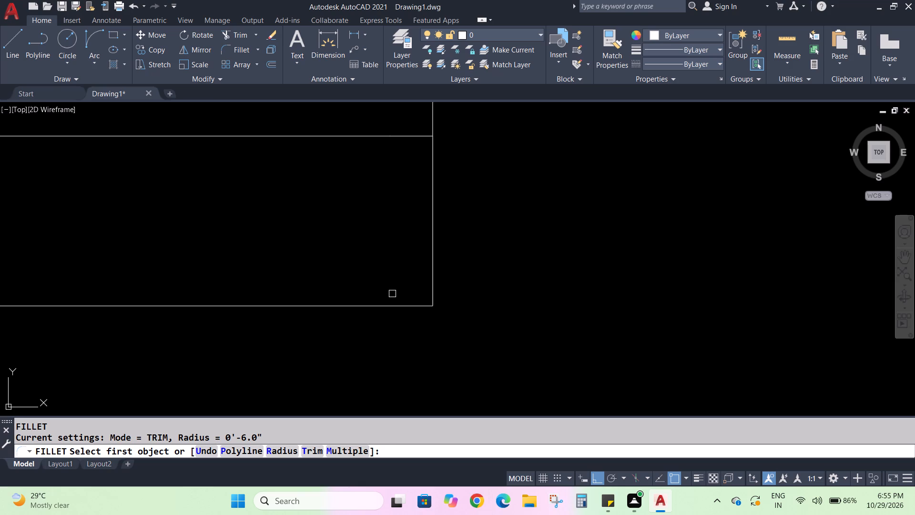
pyautogui.press('r')
pyautogui.press('Return')
pyautogui.press('6')
pyautogui.hotkey('shift', '"')
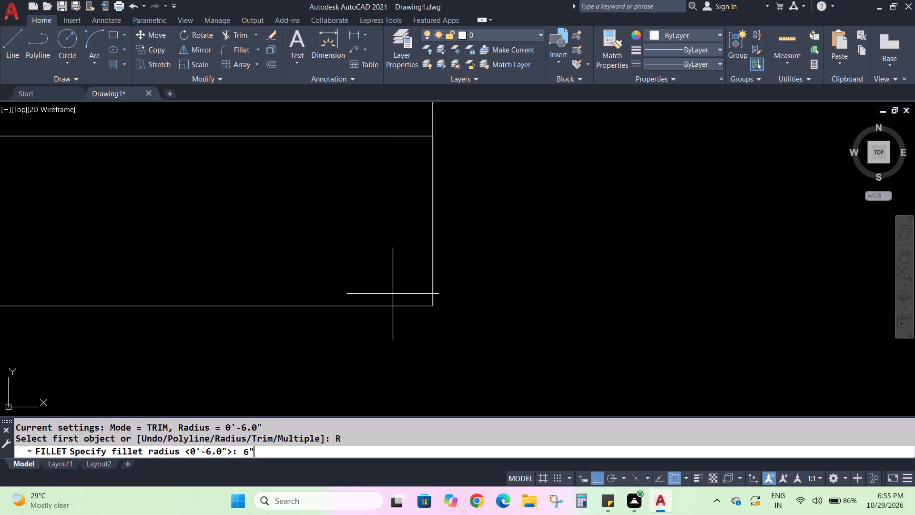
pyautogui.press('Return')
pyautogui.click(433, 261)
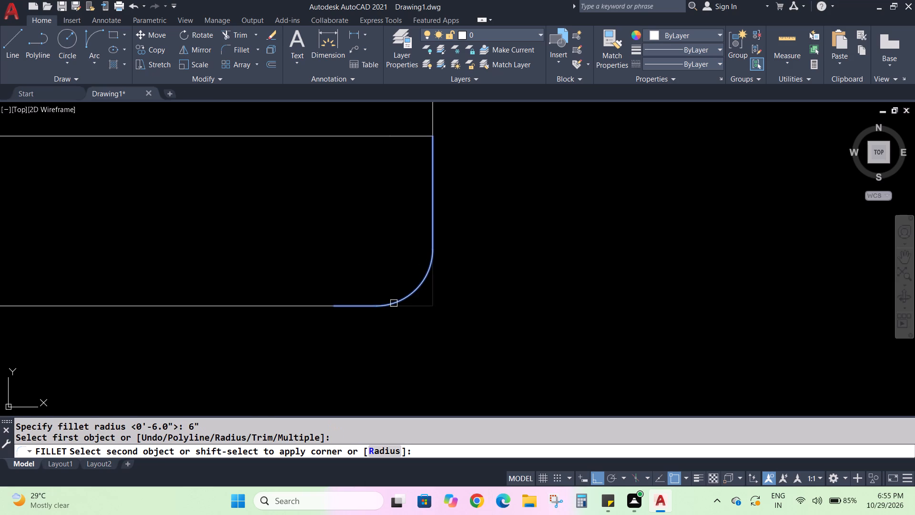
pyautogui.click(394, 304)
pyautogui.press('Escape')
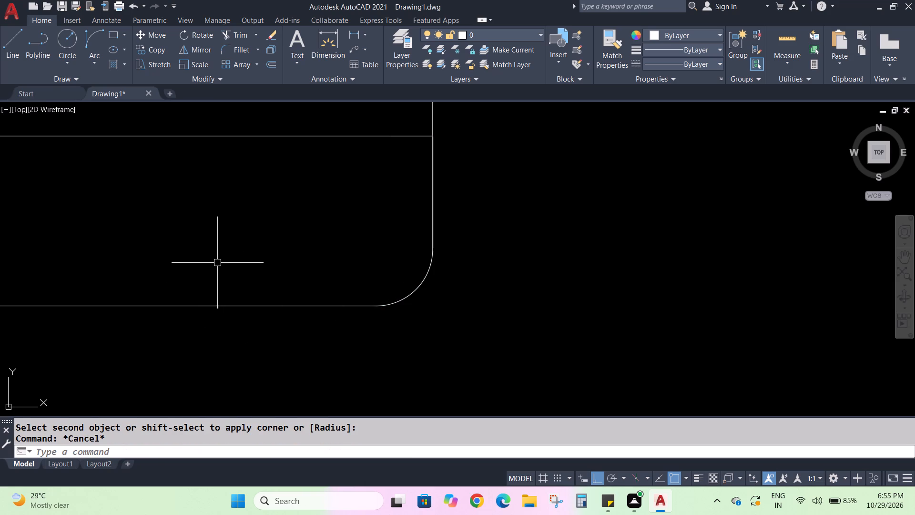
# Measure the horizontal distance from the mirrored door's upper jamb to the near face of the partition between the two small rooms.
pyautogui.scroll(-1, 232, 265)
pyautogui.scroll(-3, 368, 375)
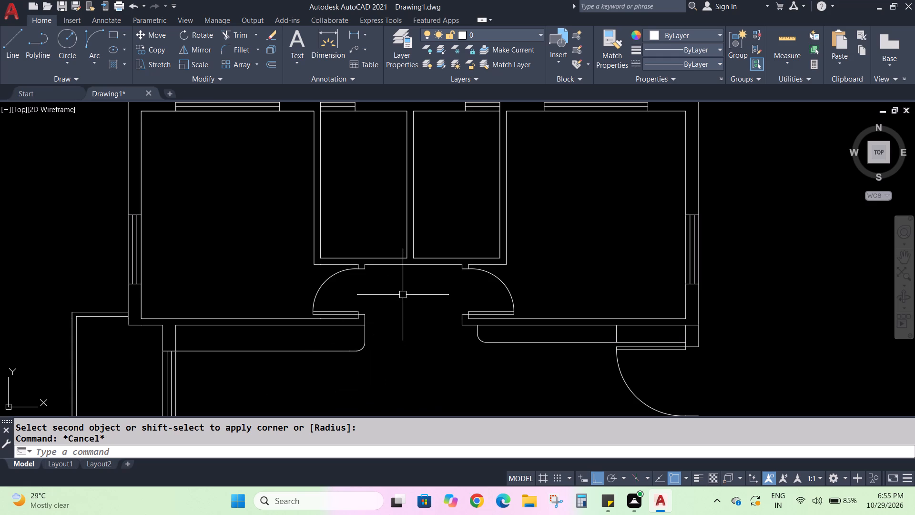
pyautogui.moveTo(400, 305); pyautogui.dragTo(385, 354, button='middle')
pyautogui.scroll(1, 385, 354)
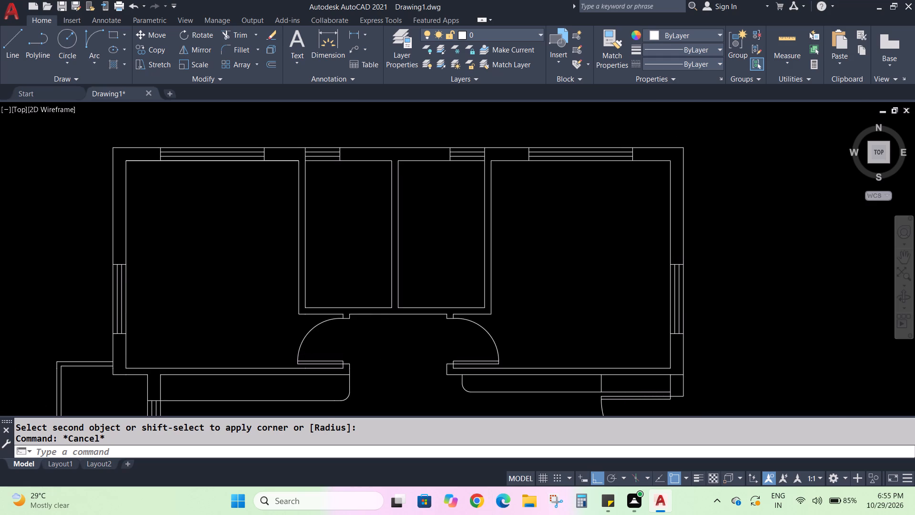
pyautogui.scroll(1, 385, 354)
pyautogui.scroll(-1, 385, 356)
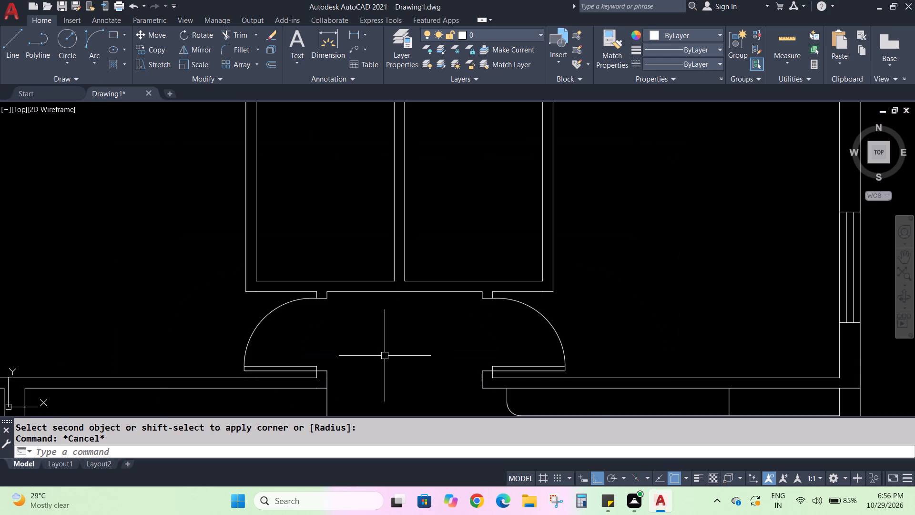
pyautogui.scroll(-1, 385, 356)
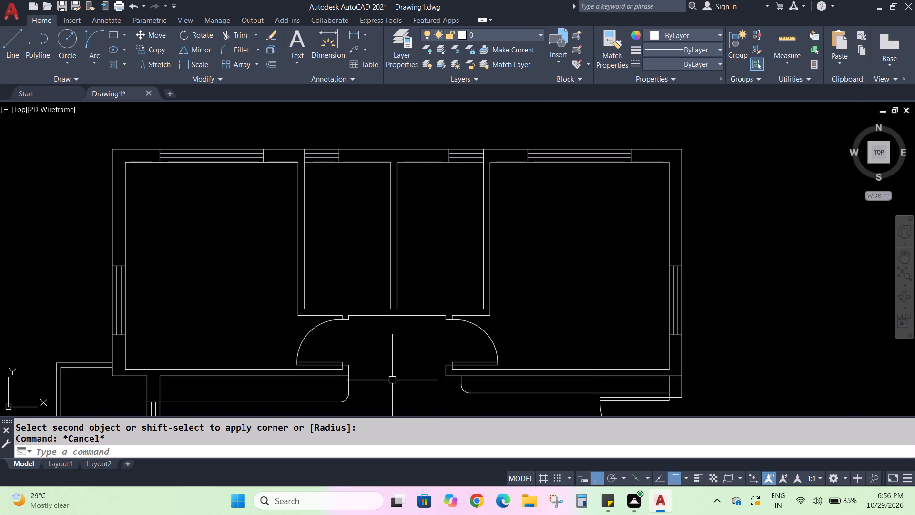
pyautogui.scroll(-1, 392, 379)
pyautogui.scroll(2, 380, 347)
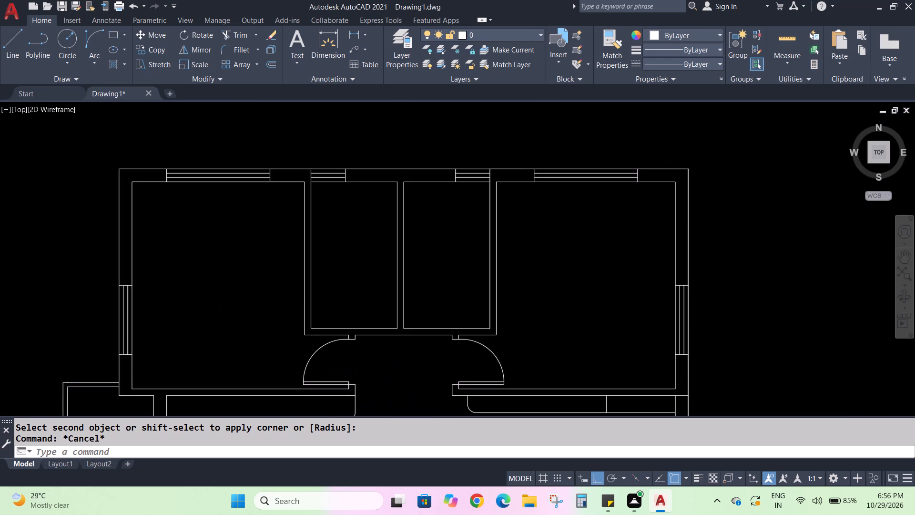
pyautogui.scroll(1, 380, 350)
pyautogui.moveTo(380, 354); pyautogui.dragTo(376, 375, button='middle')
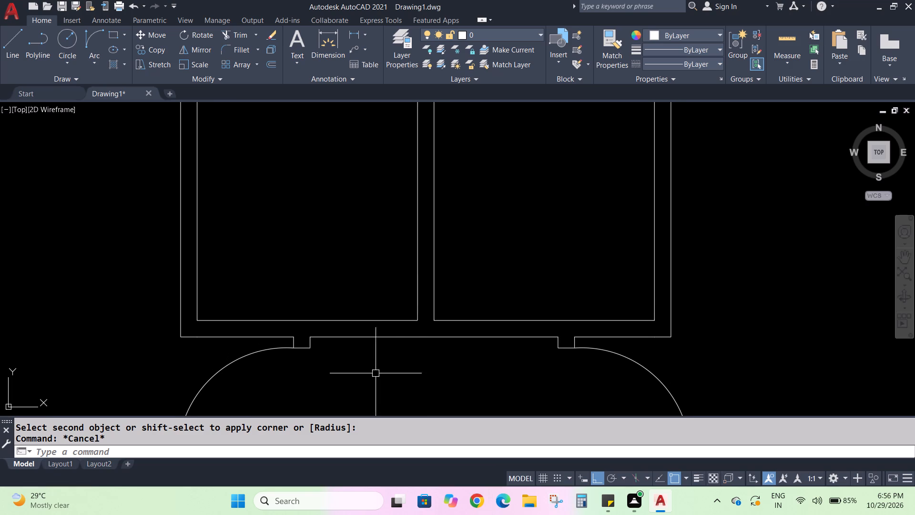
pyautogui.click(358, 29)
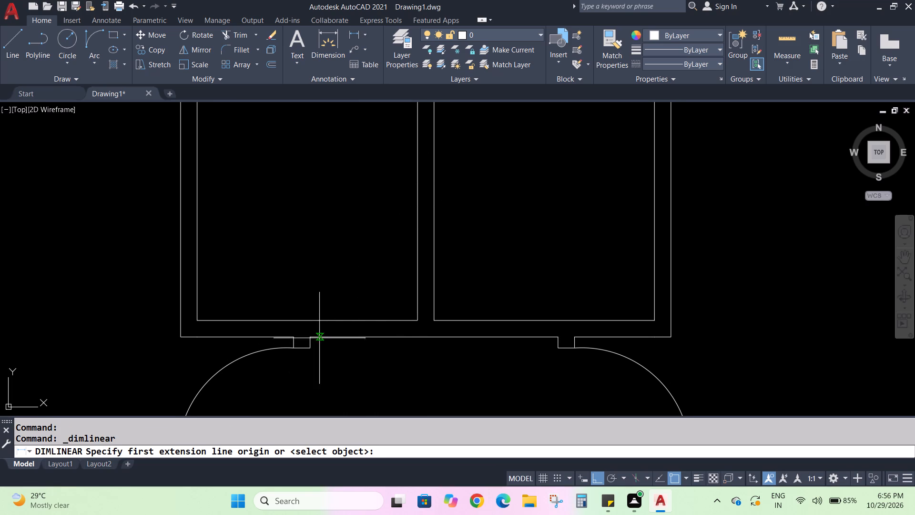
pyautogui.click(310, 337)
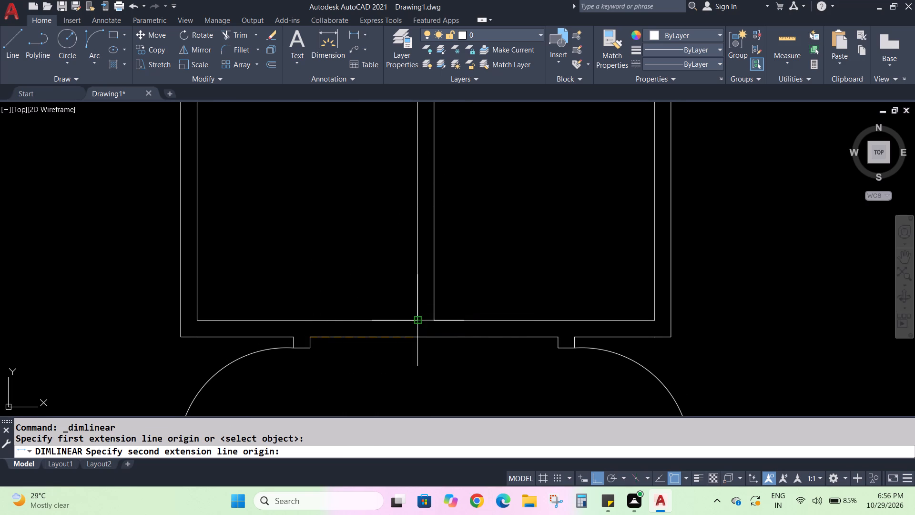
pyautogui.click(417, 321)
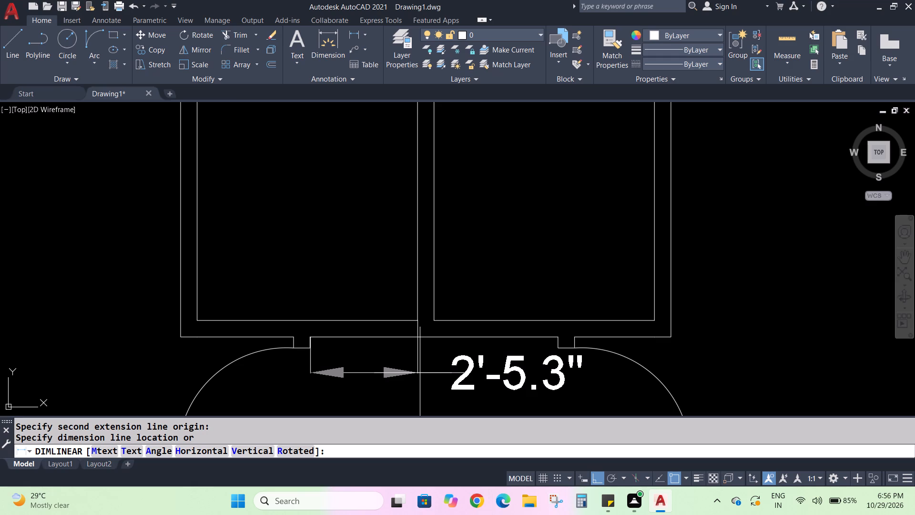
pyautogui.press('Escape')
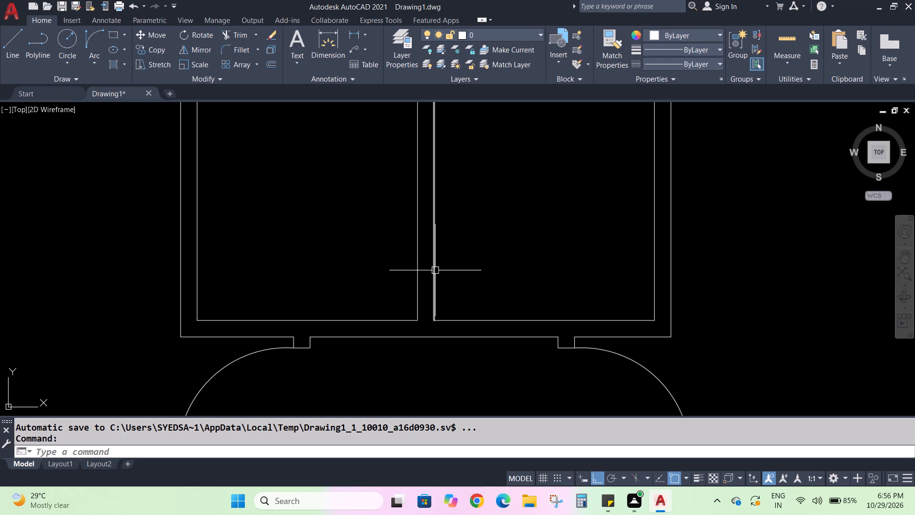
# Draw a short line from the left small room's inner corner at the partition down to the wall's lower face.
pyautogui.press('l')
pyautogui.press('Return')
pyautogui.click(417, 320)
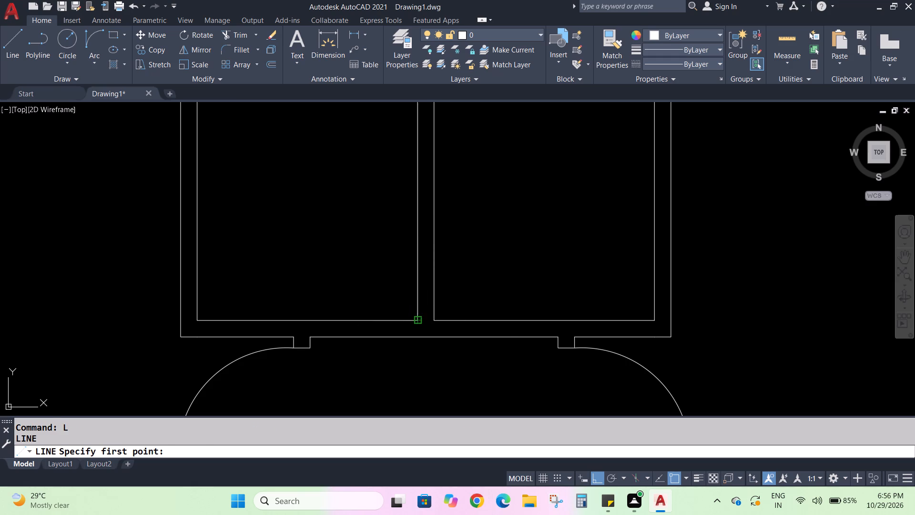
pyautogui.click(417, 336)
pyautogui.press('Escape')
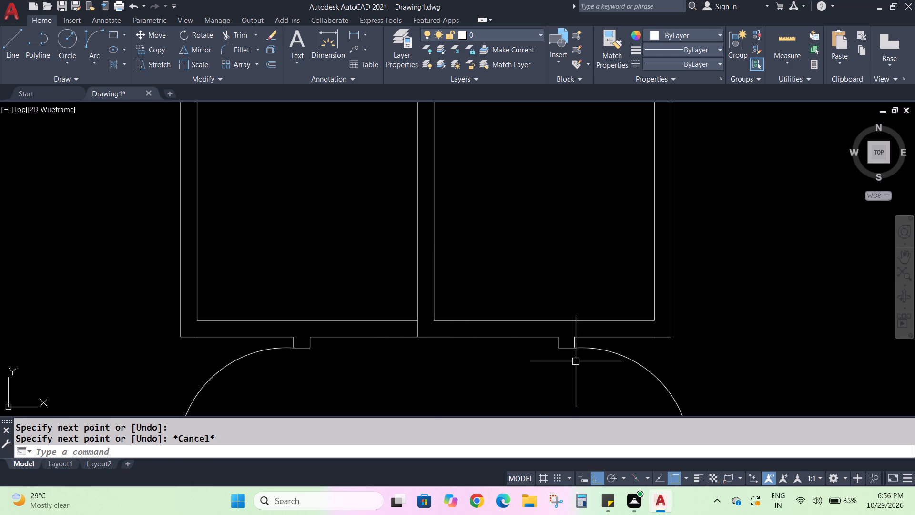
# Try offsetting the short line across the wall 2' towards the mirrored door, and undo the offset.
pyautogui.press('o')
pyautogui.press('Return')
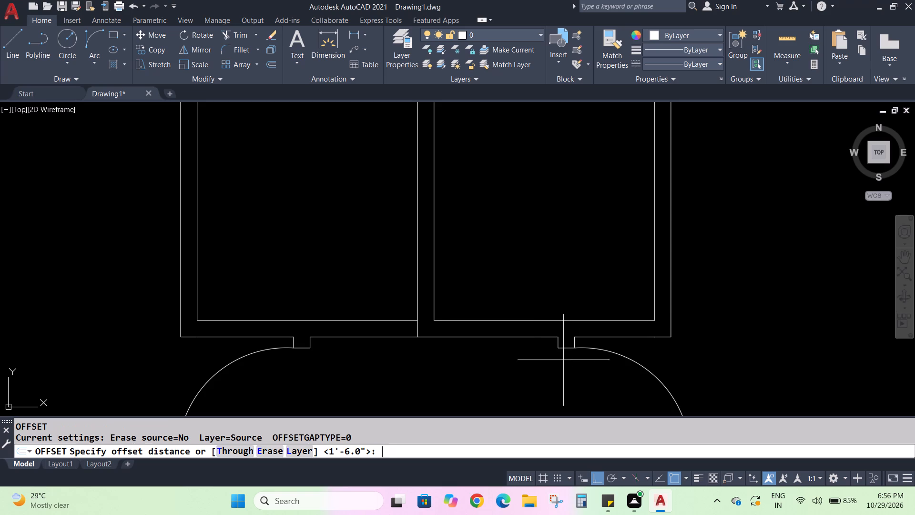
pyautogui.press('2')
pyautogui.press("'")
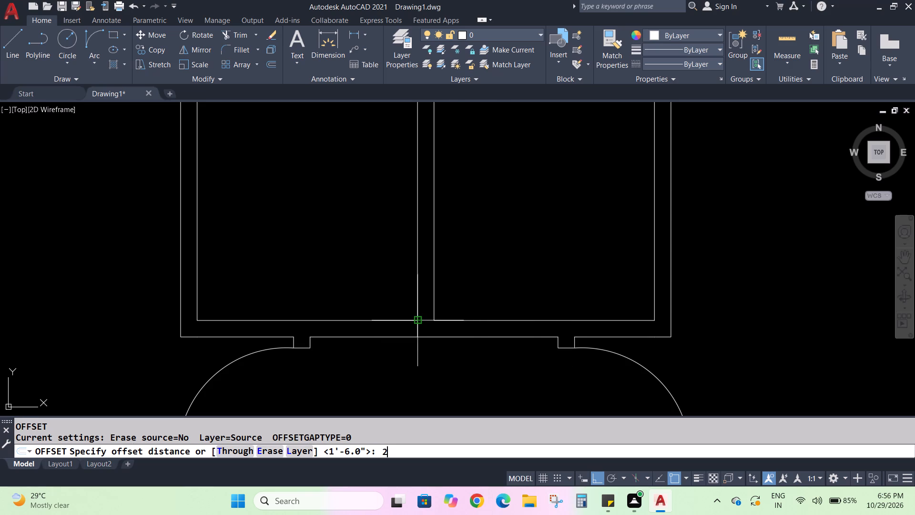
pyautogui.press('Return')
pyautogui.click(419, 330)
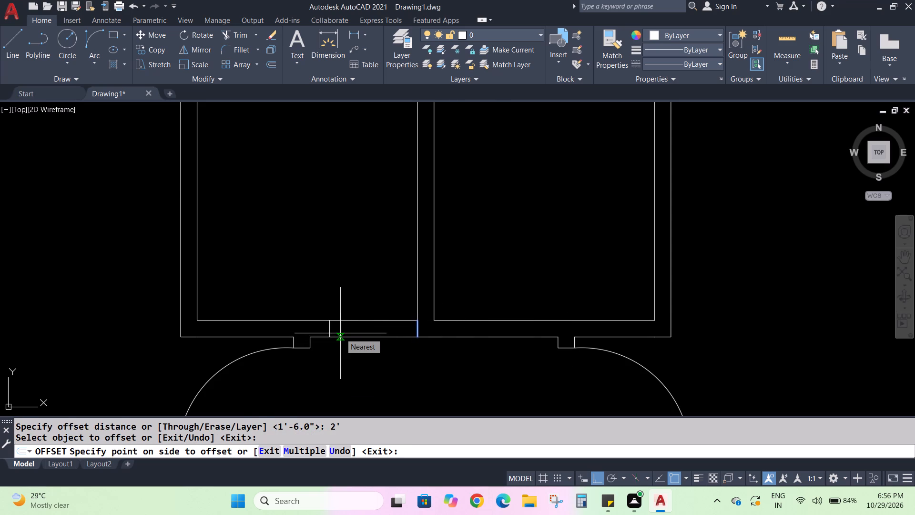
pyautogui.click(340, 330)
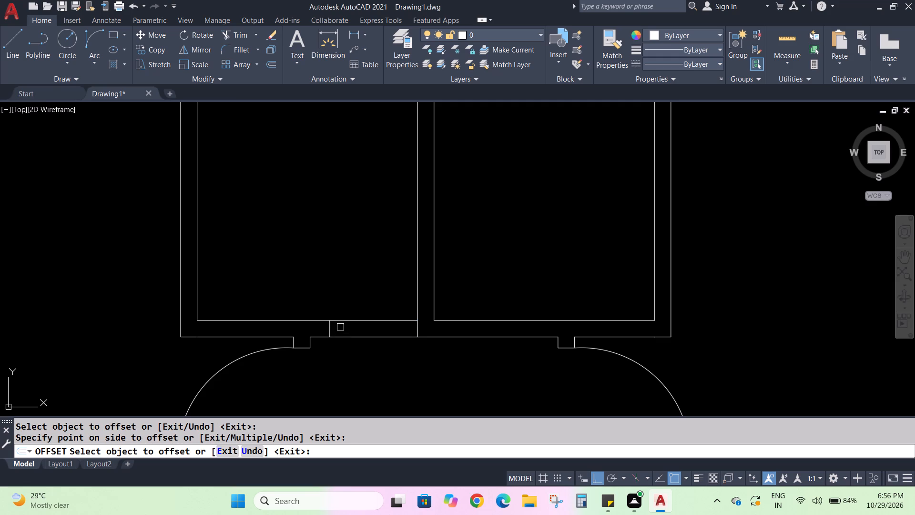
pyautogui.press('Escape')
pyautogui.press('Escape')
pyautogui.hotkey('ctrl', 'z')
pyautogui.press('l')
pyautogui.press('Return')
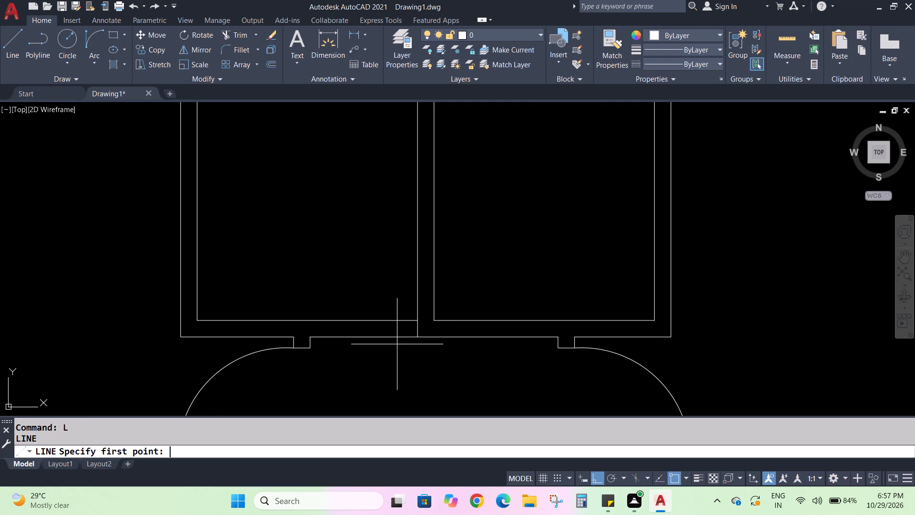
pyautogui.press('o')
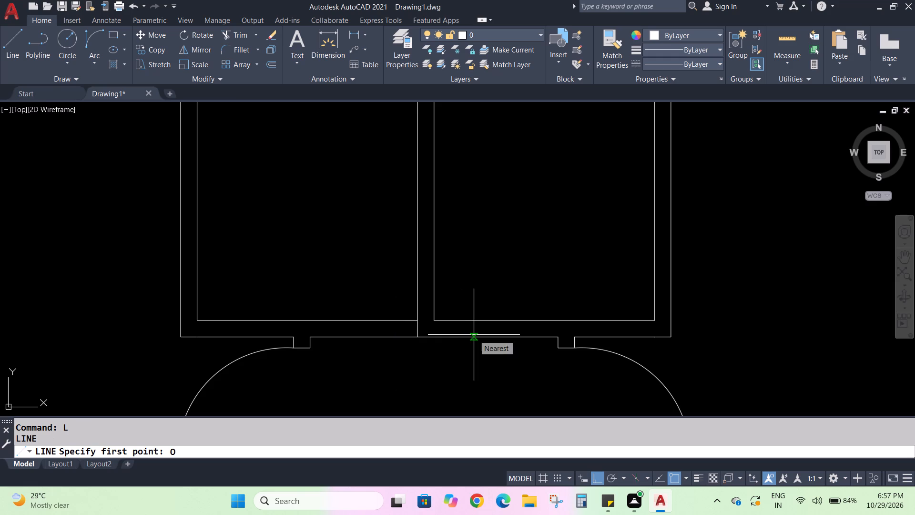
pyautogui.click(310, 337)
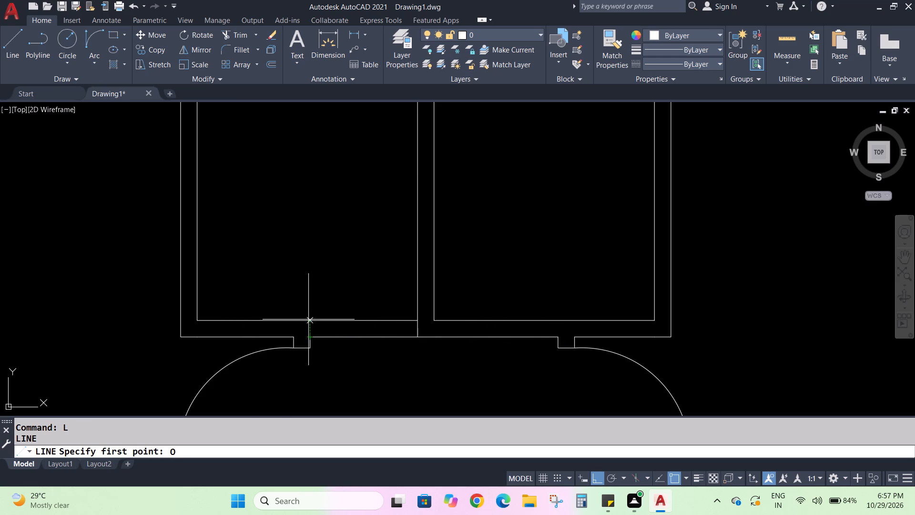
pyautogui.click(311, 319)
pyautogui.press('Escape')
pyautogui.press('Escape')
# Draw a short line from the mirrored door's upper jamb corner up to the left small room's inner wall line.
pyautogui.scroll(2, 314, 331)
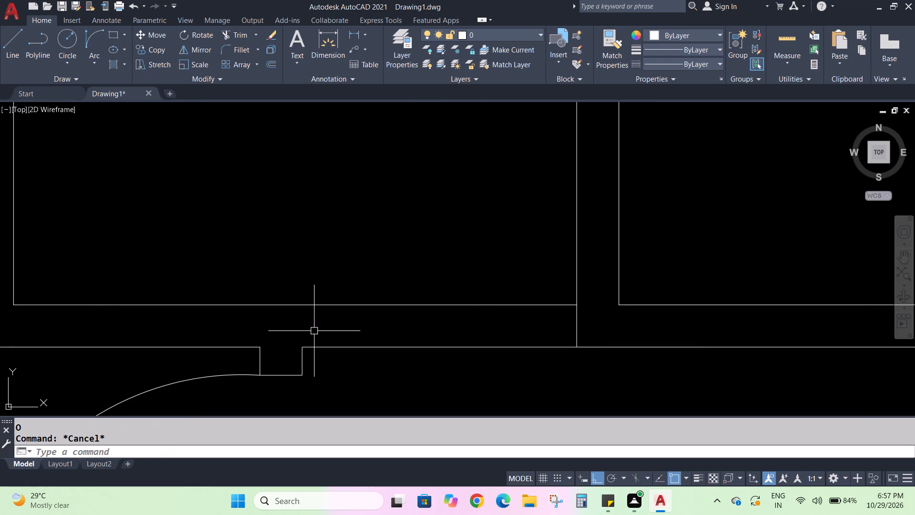
pyautogui.press('l')
pyautogui.press('Return')
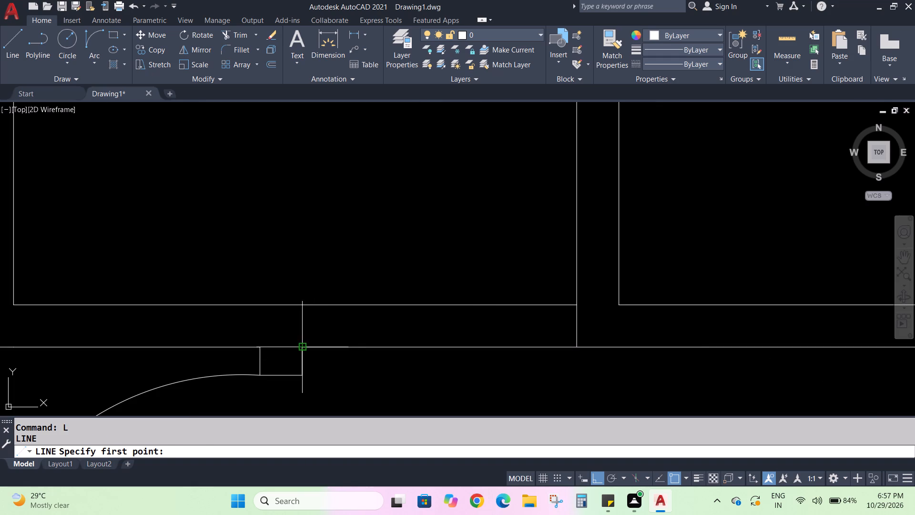
pyautogui.click(304, 347)
pyautogui.click(302, 306)
pyautogui.press('Escape')
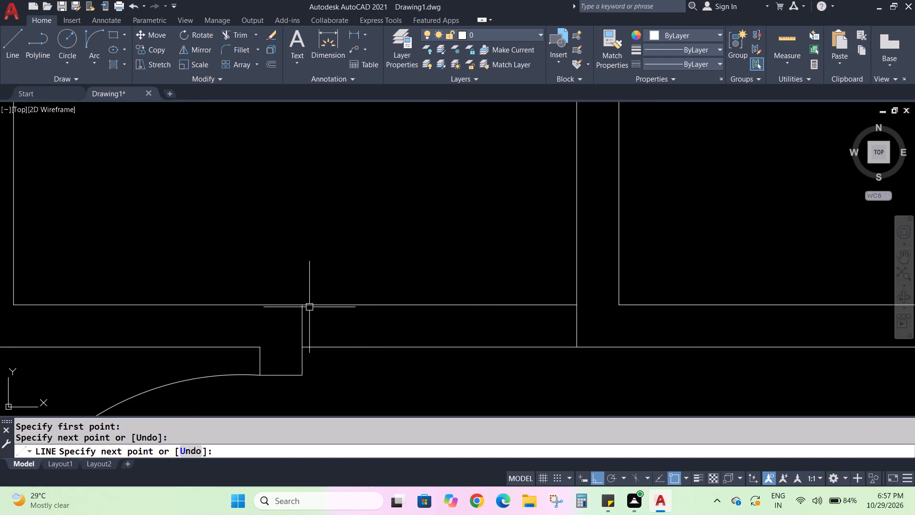
pyautogui.press('Escape')
# Trim both horizontal wall lines between the two short lines to open a doorway into the left small room.
pyautogui.write('TR')
pyautogui.press('Return')
pyautogui.moveTo(419, 284); pyautogui.dragTo(417, 389)
pyautogui.scroll(-2, 438, 325)
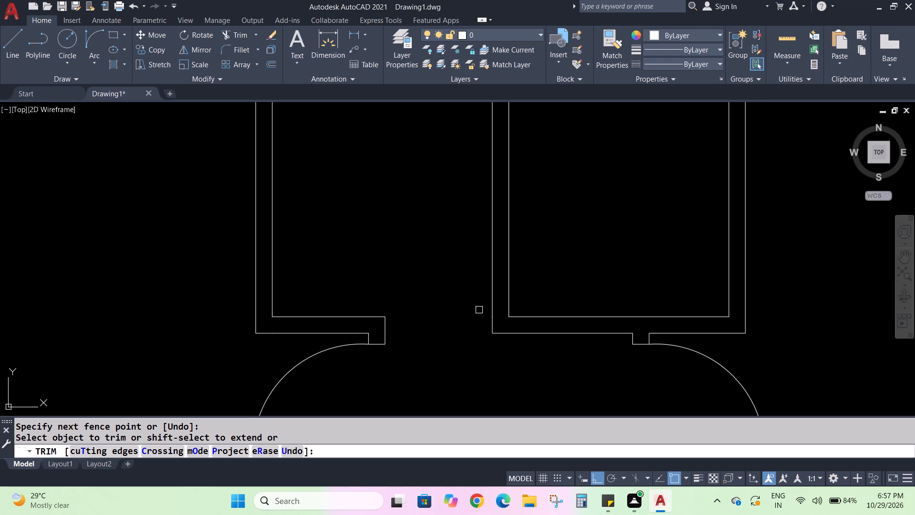
# Draw a door jamb projecting 2" into the left small room's doorway from the partition's lower corner, 4.5" high, closing back at the partition.
pyautogui.press('Escape')
pyautogui.press('Escape')
pyautogui.press('Escape')
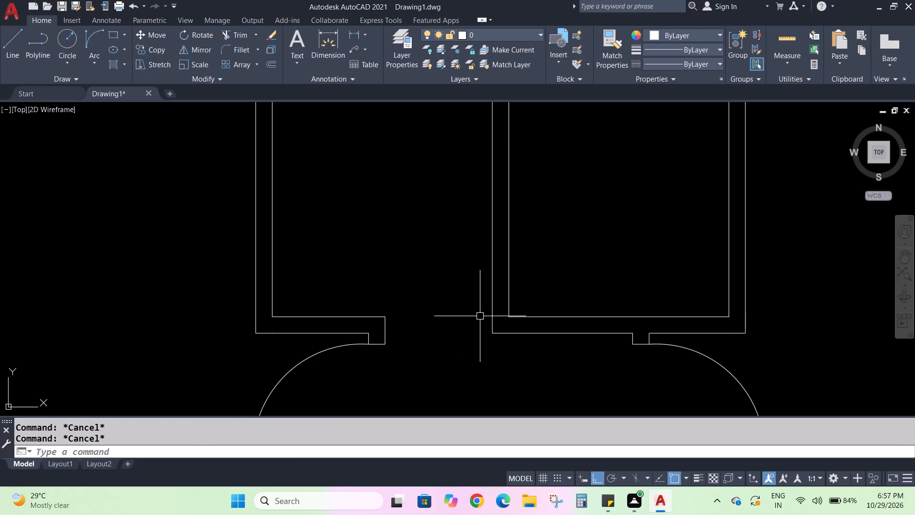
pyautogui.press('l')
pyautogui.press('Return')
pyautogui.click(490, 331)
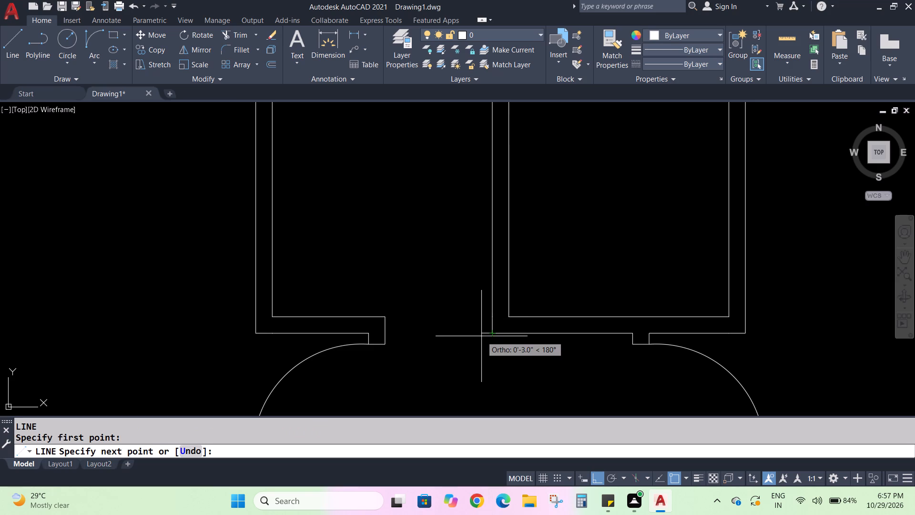
pyautogui.press('2')
pyautogui.hotkey('shift', '"')
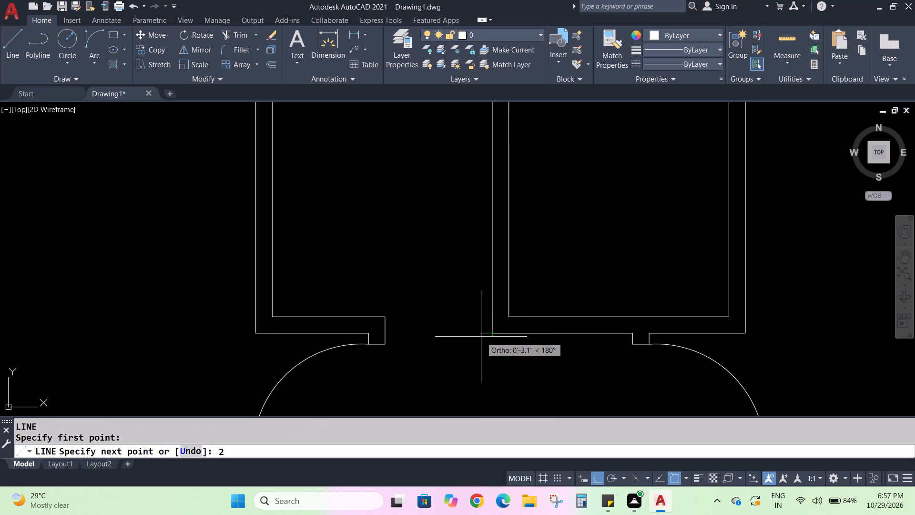
pyautogui.press('Return')
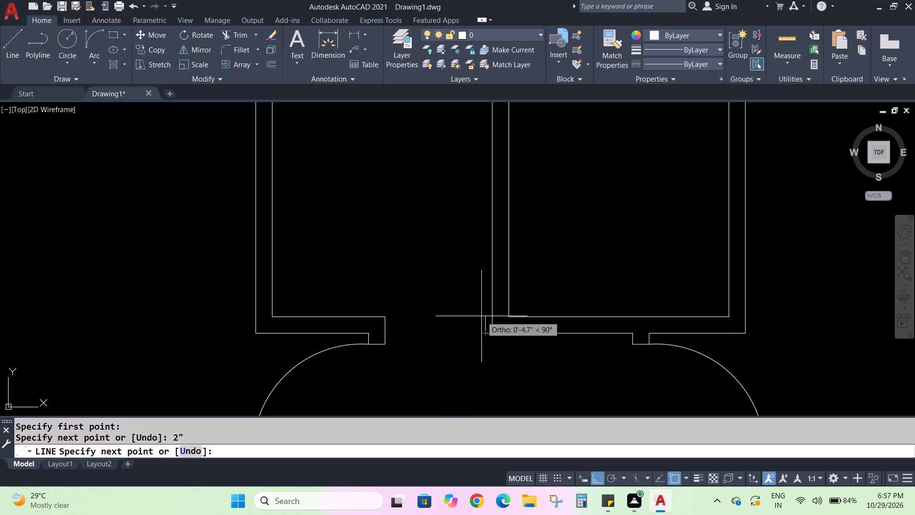
pyautogui.write('4.5')
pyautogui.hotkey('shift', '"')
pyautogui.press('Return')
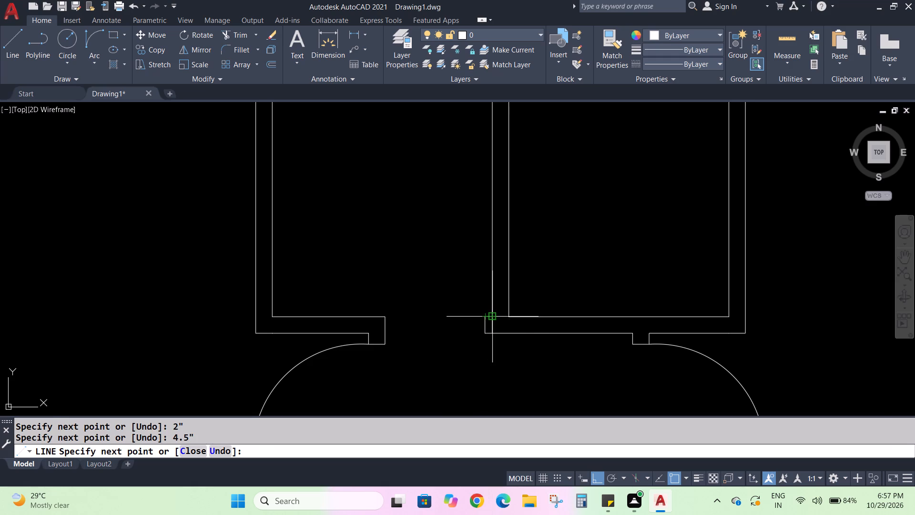
pyautogui.scroll(3, 485, 317)
pyautogui.click(514, 318)
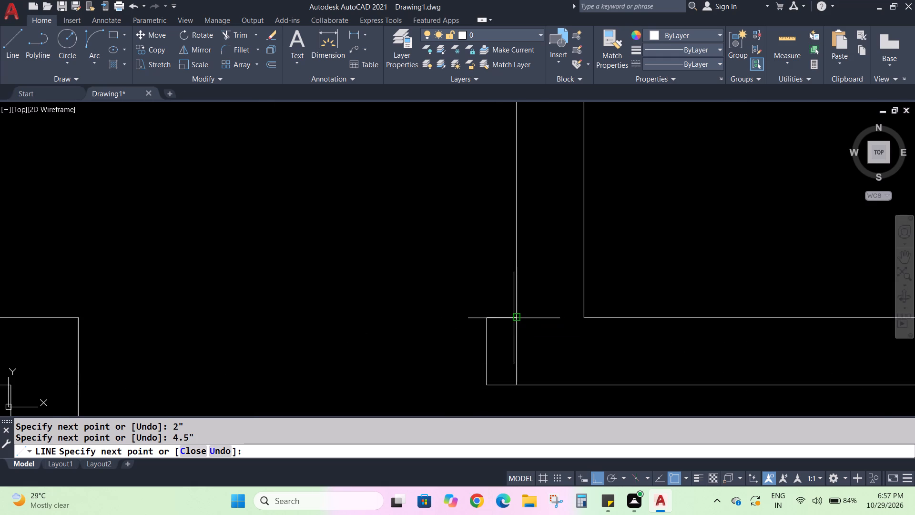
pyautogui.press('Escape')
pyautogui.press('Escape')
# Erase the short vertical line separating the new jamb from the partition wall.
pyautogui.scroll(-1, 422, 308)
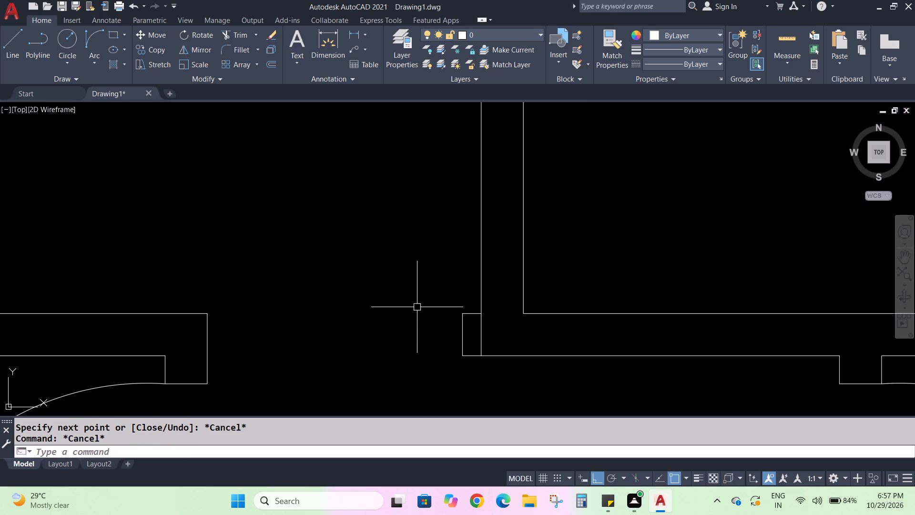
pyautogui.click(480, 335)
pyautogui.press('Delete')
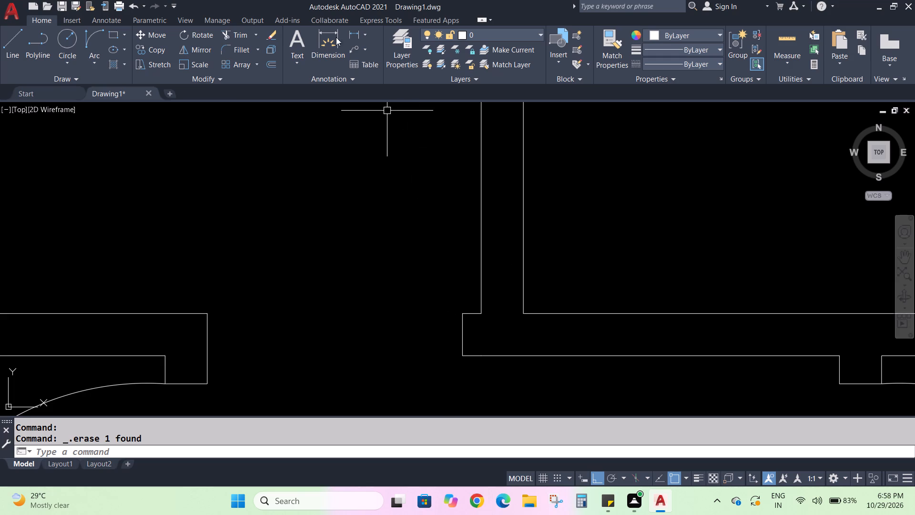
# Measure the left small room's doorway width between the two jambs using a linear dimension, without placing it.
pyautogui.click(354, 32)
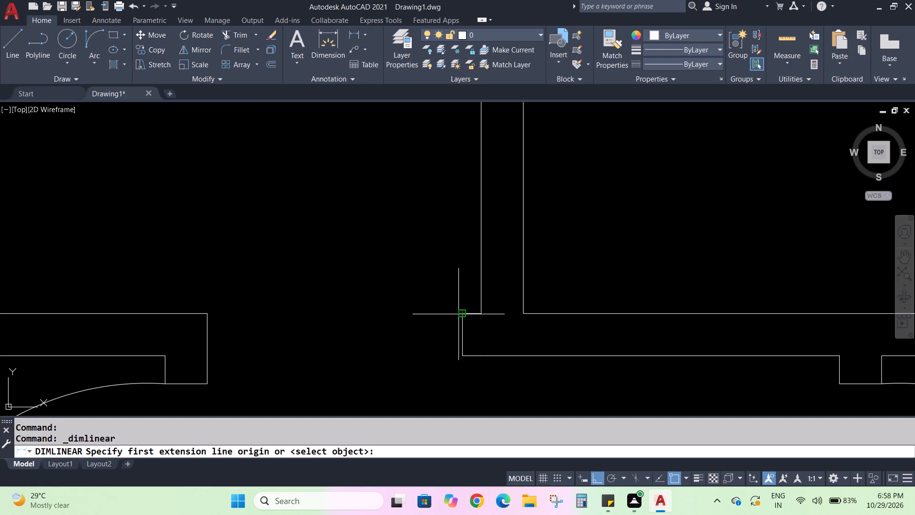
pyautogui.click(459, 314)
pyautogui.click(205, 315)
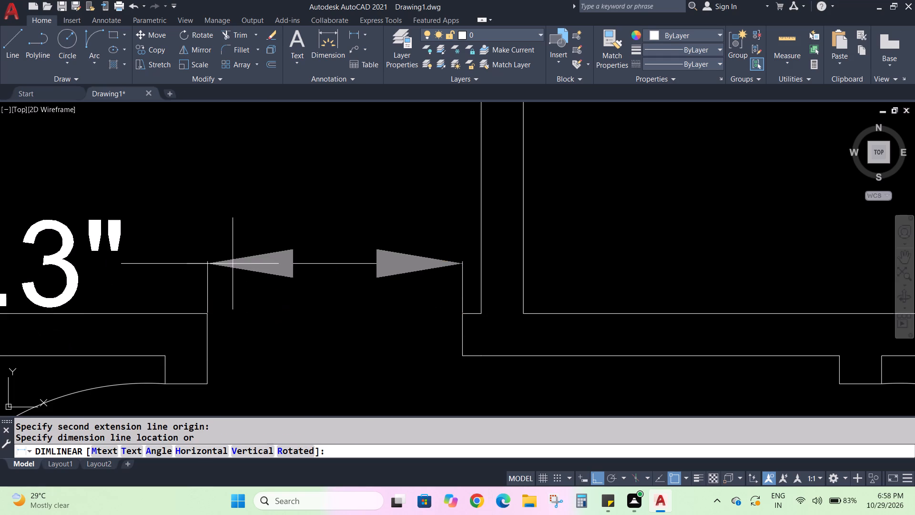
pyautogui.scroll(-2, 270, 250)
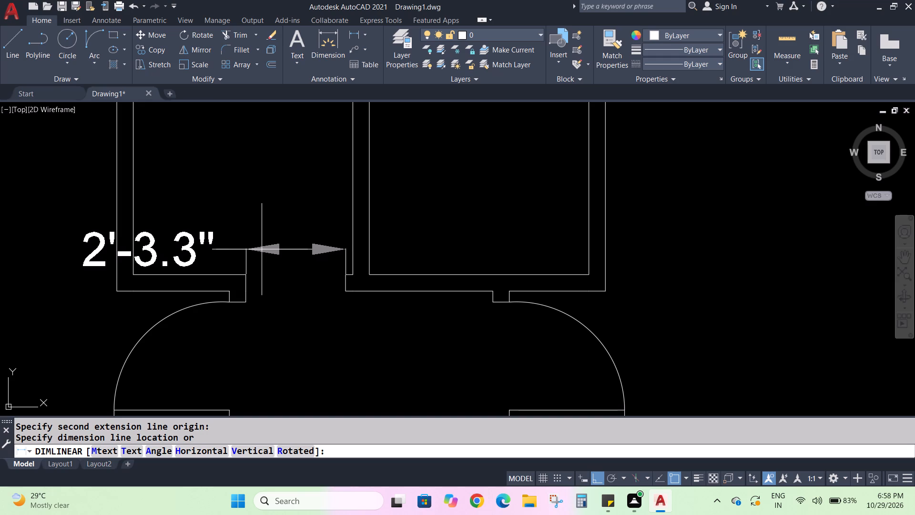
pyautogui.press('Escape')
pyautogui.press('Escape')
# Draw a 2" by 2'-3.3" door leaf going up from the new jamb's upper corner into the left small room.
pyautogui.scroll(2, 294, 253)
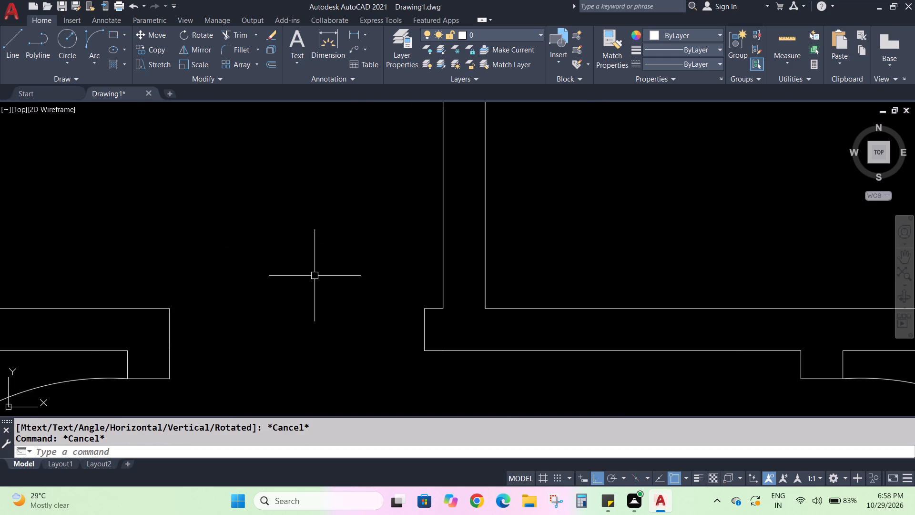
pyautogui.press('l')
pyautogui.press('Return')
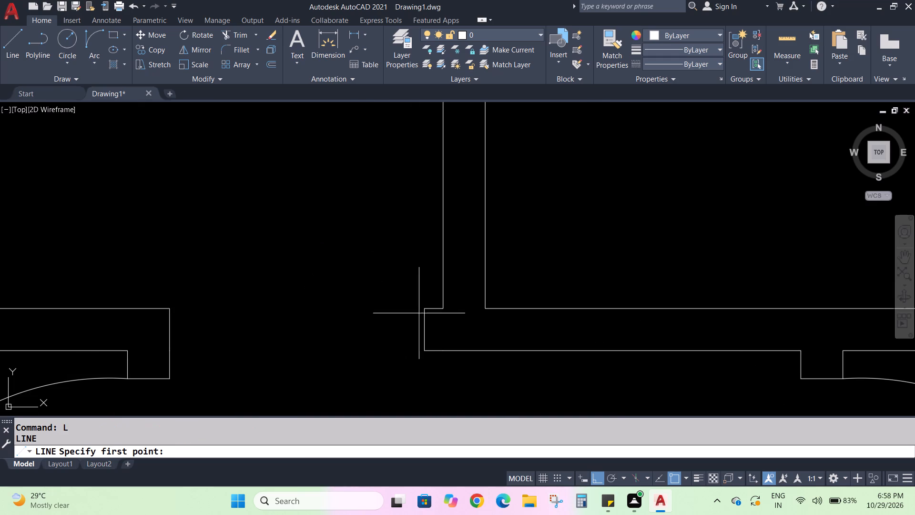
pyautogui.click(426, 308)
pyautogui.write("2'-")
pyautogui.press('3')
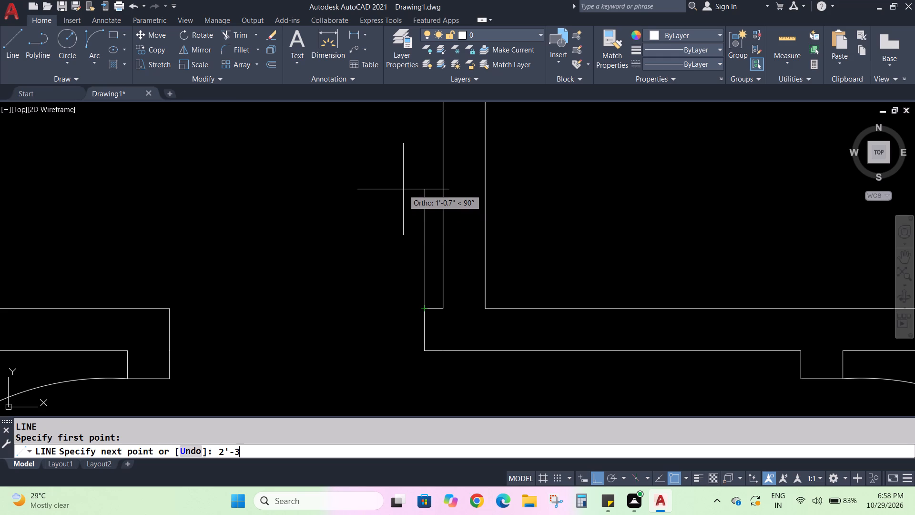
pyautogui.write('.3')
pyautogui.hotkey('shift', '"')
pyautogui.press('Return')
pyautogui.scroll(-1, 385, 175)
pyautogui.scroll(-2, 390, 220)
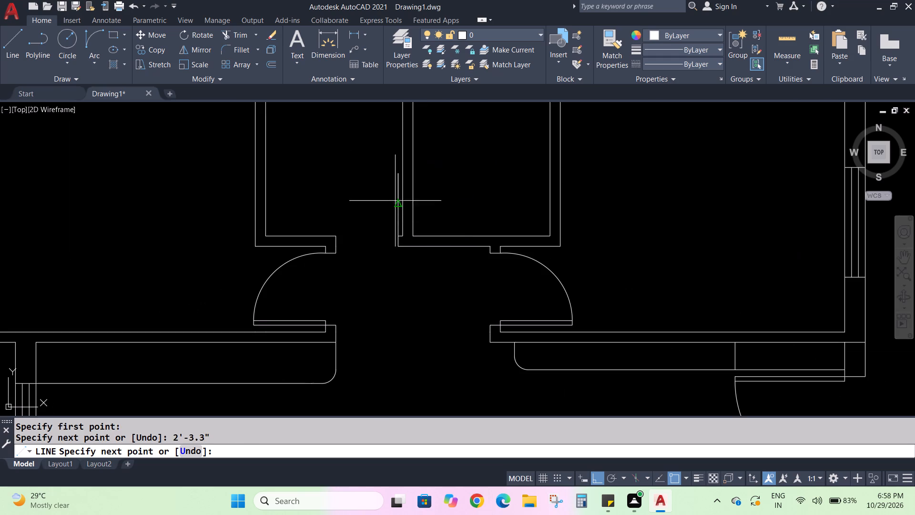
pyautogui.scroll(1, 375, 174)
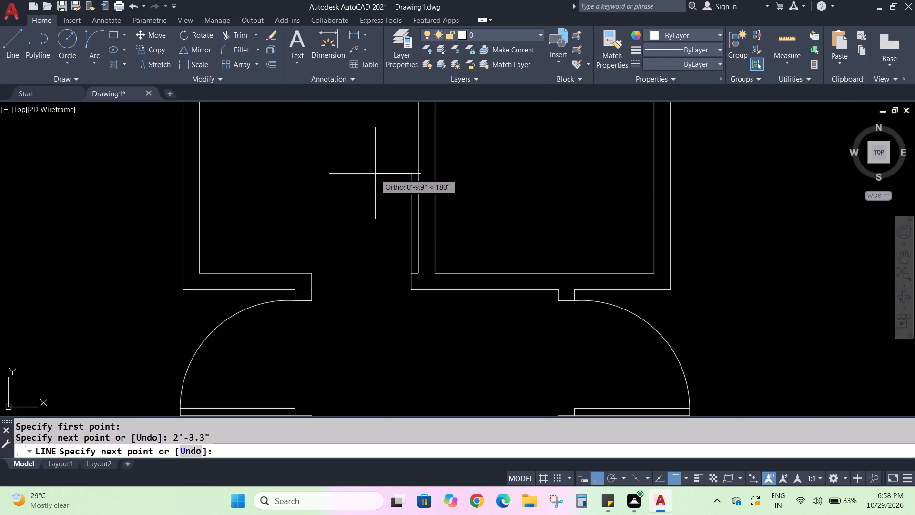
pyautogui.scroll(1, 375, 174)
pyautogui.press('2')
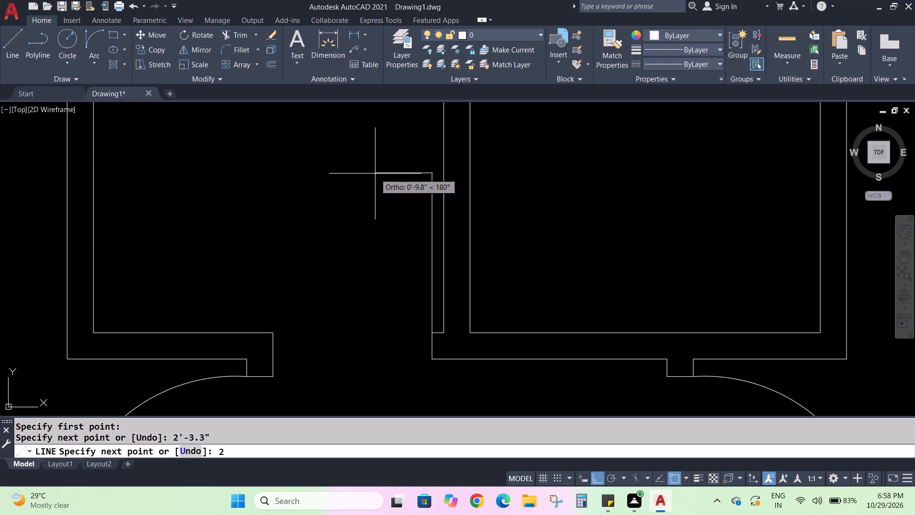
pyautogui.hotkey('shift', '"')
pyautogui.press('Return')
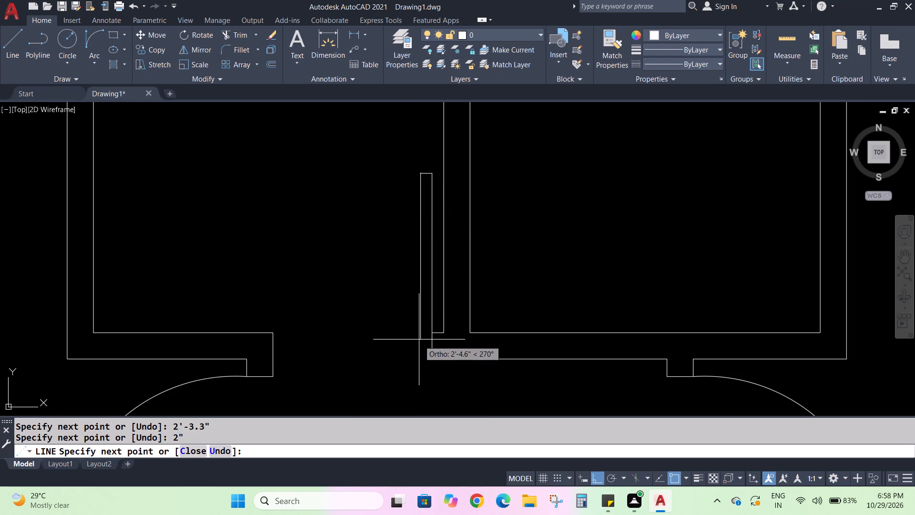
pyautogui.press('2')
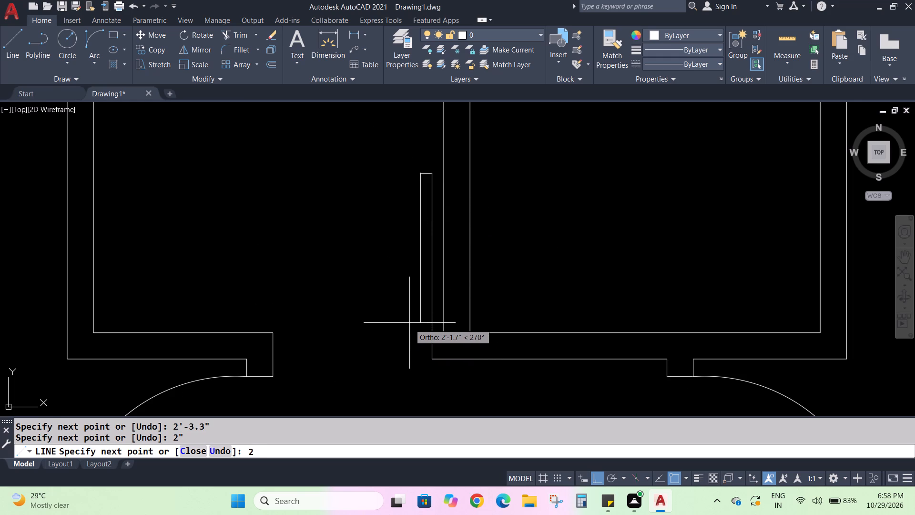
pyautogui.press("'")
pyautogui.press('-')
pyautogui.press('3')
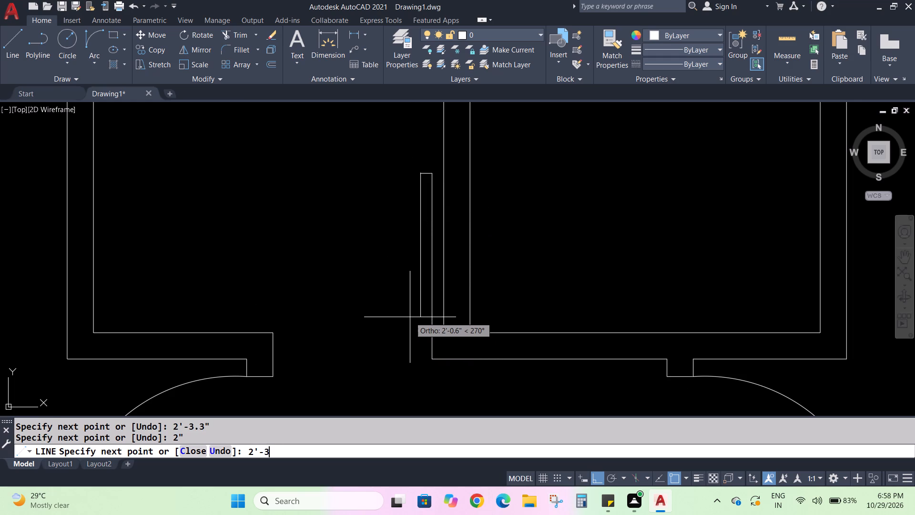
pyautogui.write('.3')
pyautogui.hotkey('shift', '"')
pyautogui.press('Return')
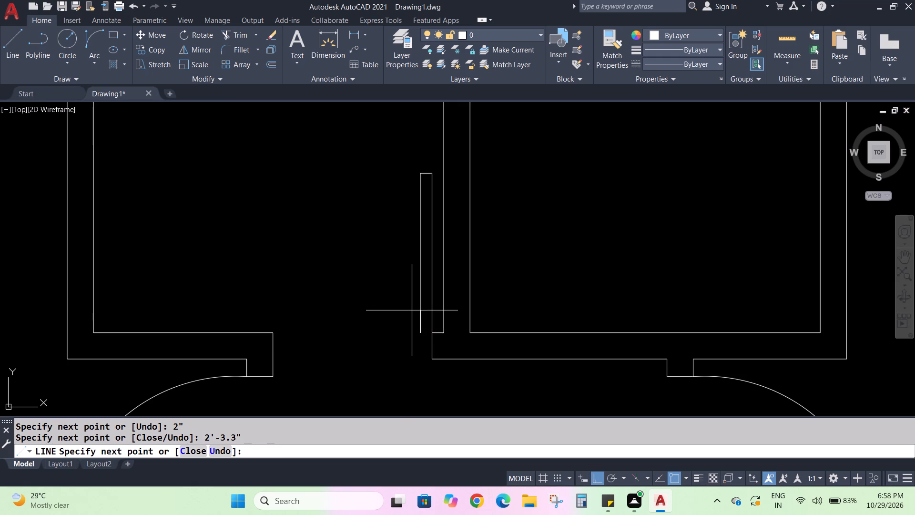
pyautogui.scroll(4, 429, 333)
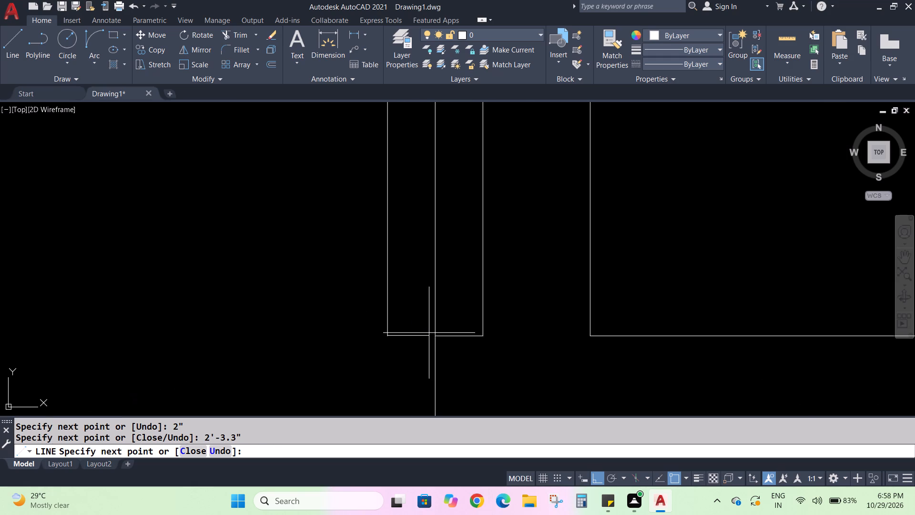
pyautogui.click(435, 339)
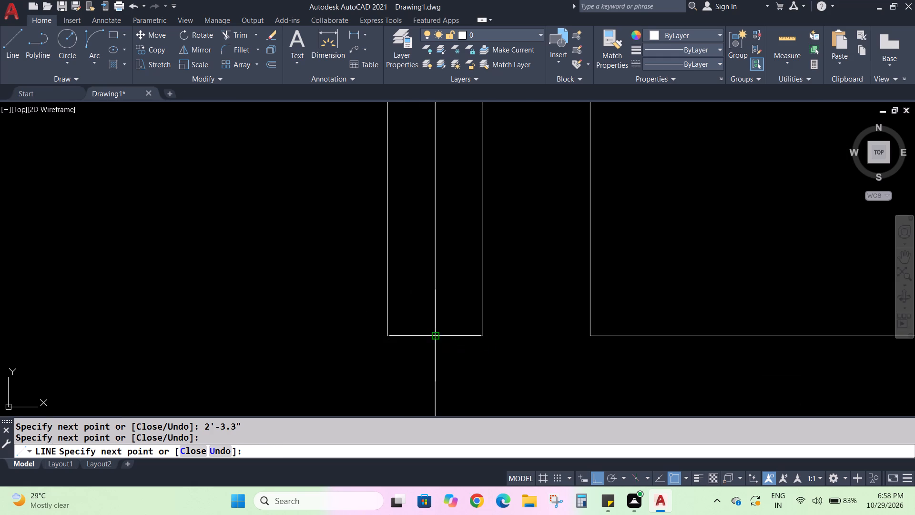
pyautogui.press('Escape')
# Draw the door swing arc from the leaf's upper free corner to the opposite jamb's upper corner.
pyautogui.scroll(-3, 358, 303)
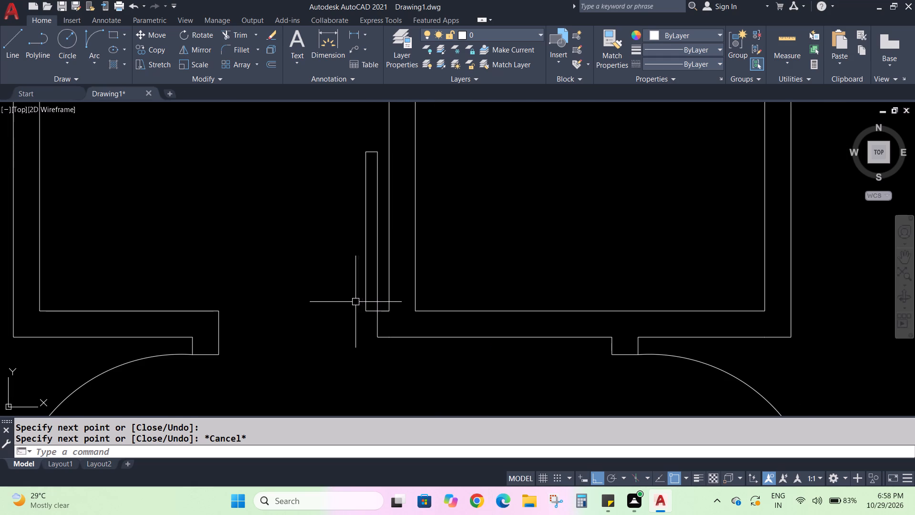
pyautogui.moveTo(303, 273); pyautogui.dragTo(326, 288, button='middle')
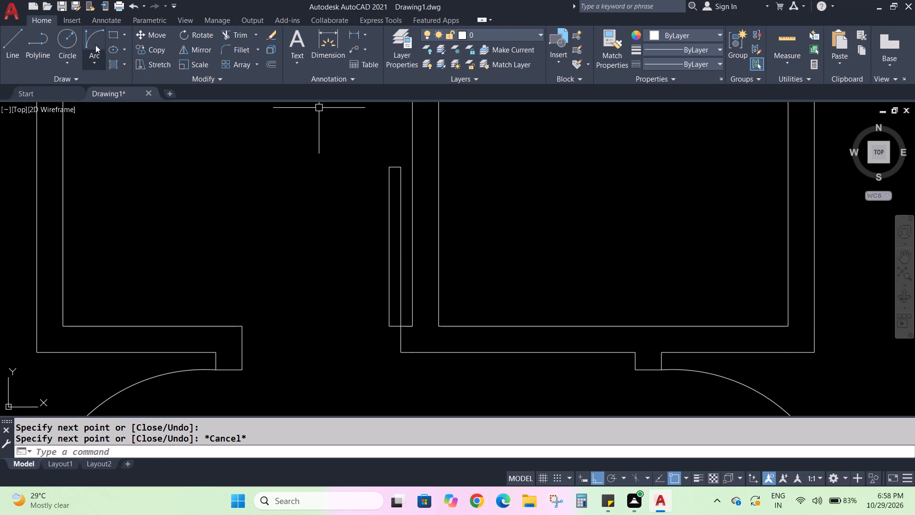
pyautogui.click(95, 45)
pyautogui.click(387, 167)
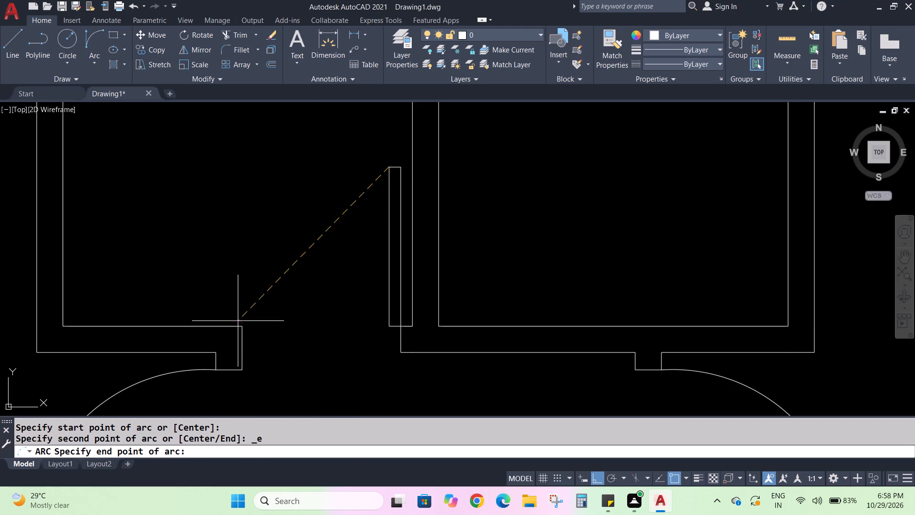
pyautogui.click(241, 327)
pyautogui.click(297, 247)
pyautogui.scroll(-1, 348, 281)
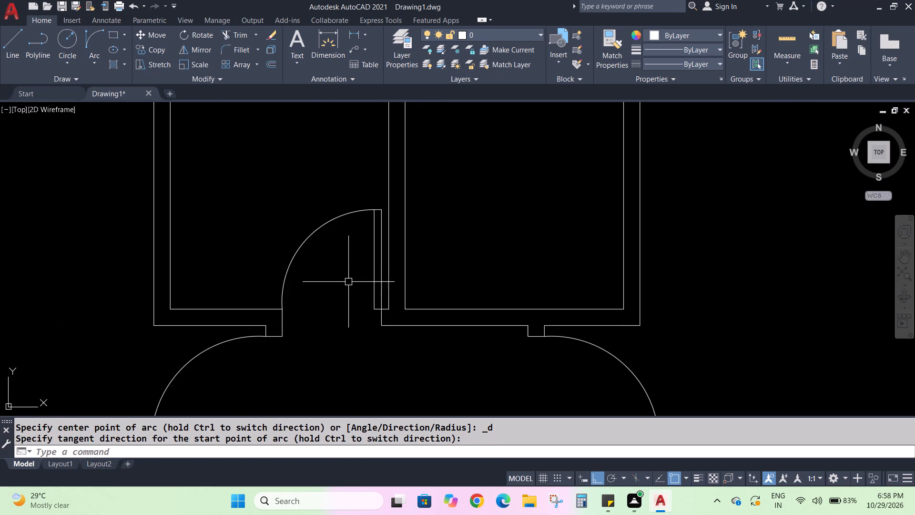
# Draw a short line across the wall between the right small room and the right bedroom, at the wall's midpoint.
pyautogui.scroll(-1, 323, 343)
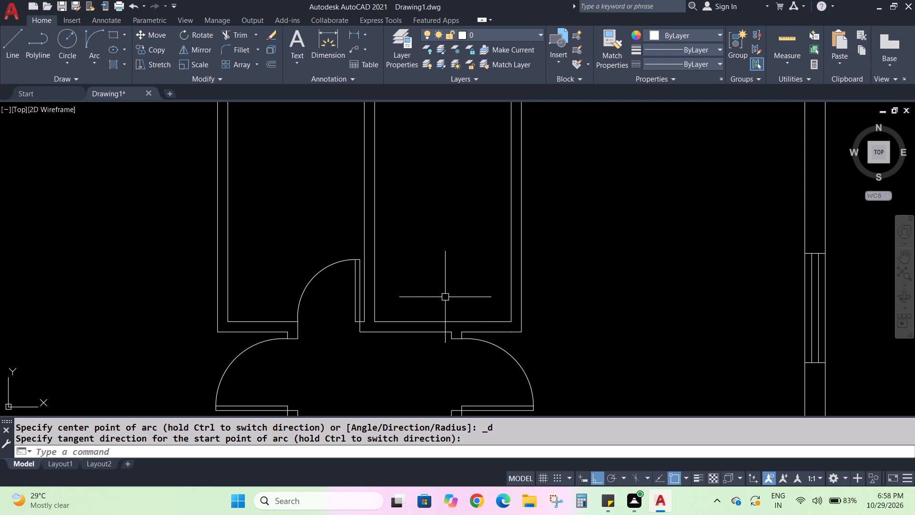
pyautogui.scroll(-2, 502, 290)
pyautogui.scroll(1, 550, 270)
pyautogui.moveTo(551, 270); pyautogui.dragTo(550, 276, button='middle')
pyautogui.scroll(1, 551, 270)
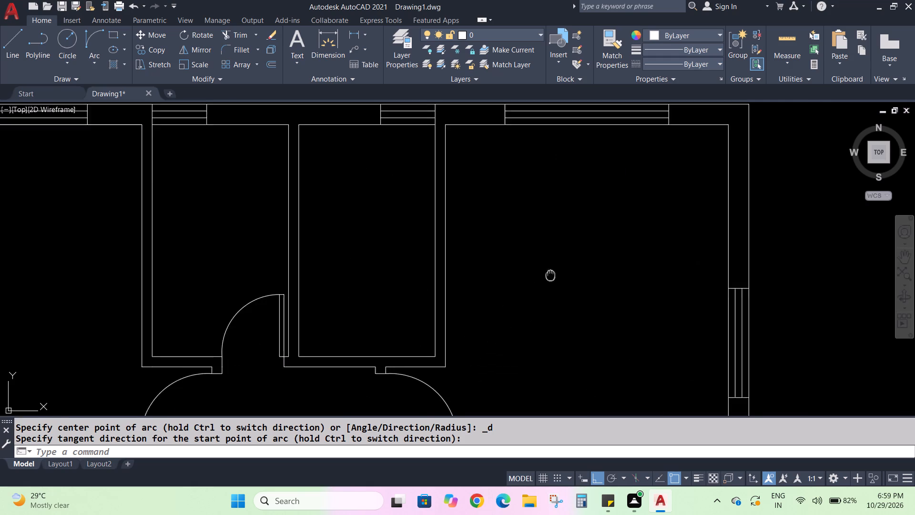
pyautogui.moveTo(550, 276); pyautogui.dragTo(544, 303, button='middle')
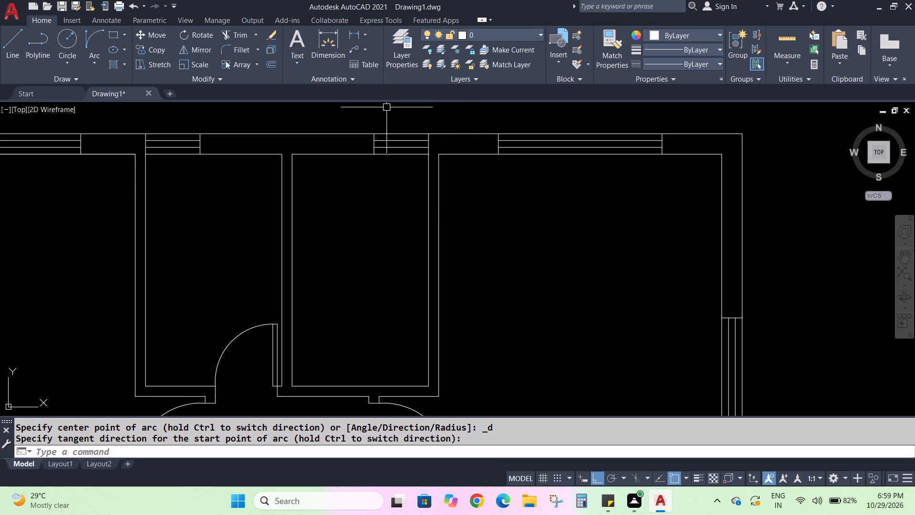
pyautogui.click(16, 40)
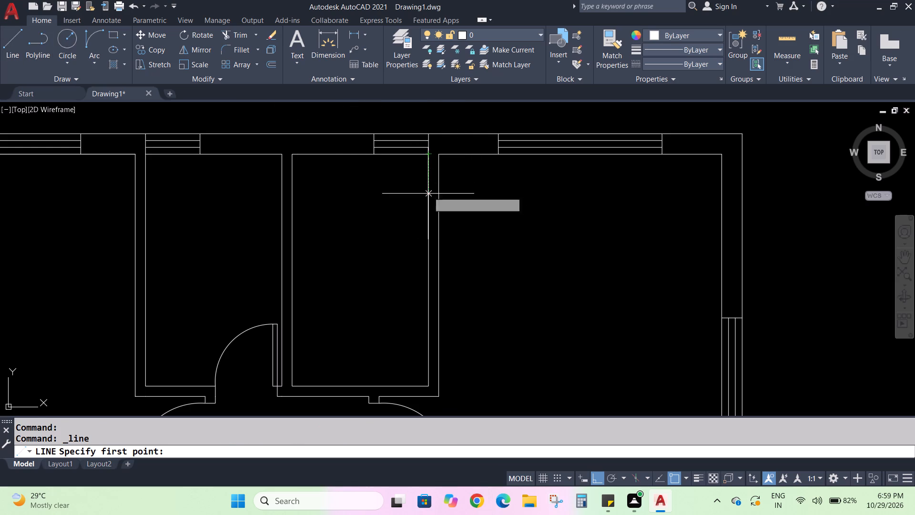
pyautogui.click(430, 268)
pyautogui.click(441, 269)
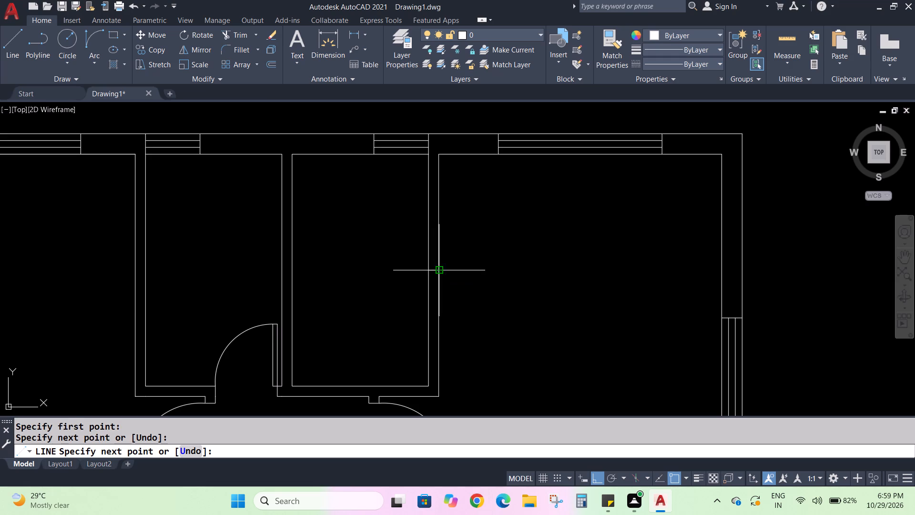
pyautogui.press('Escape')
pyautogui.press('Escape')
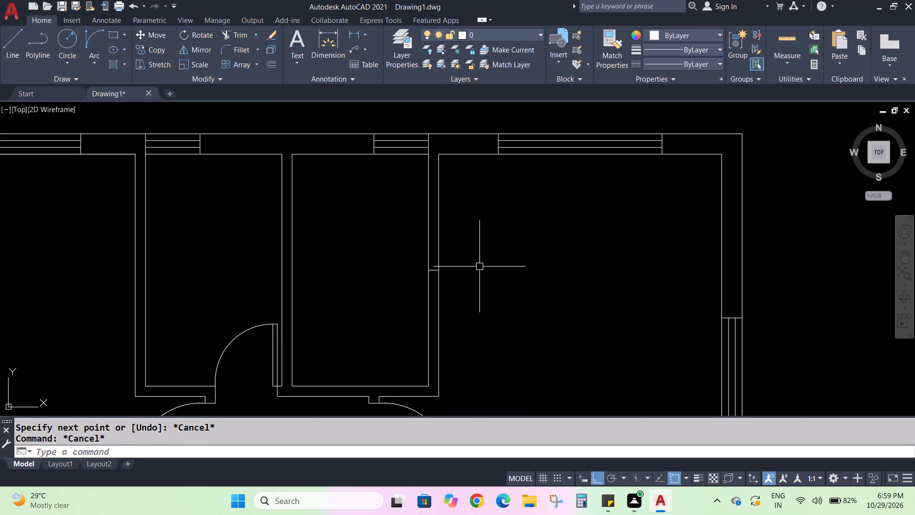
# Offset the short midpoint line in the wall between the right small room and right bedroom by 1'-3" both upward and downward.
pyautogui.press('o')
pyautogui.press('Return')
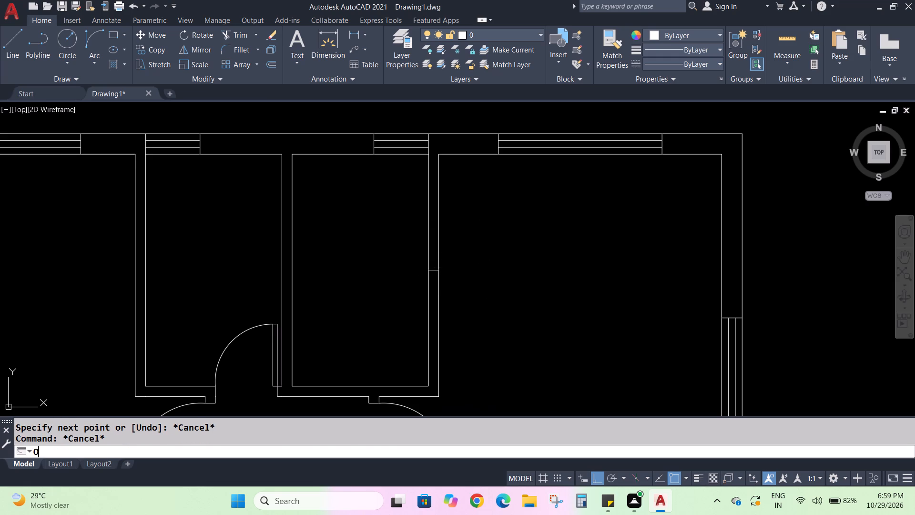
pyautogui.press('1')
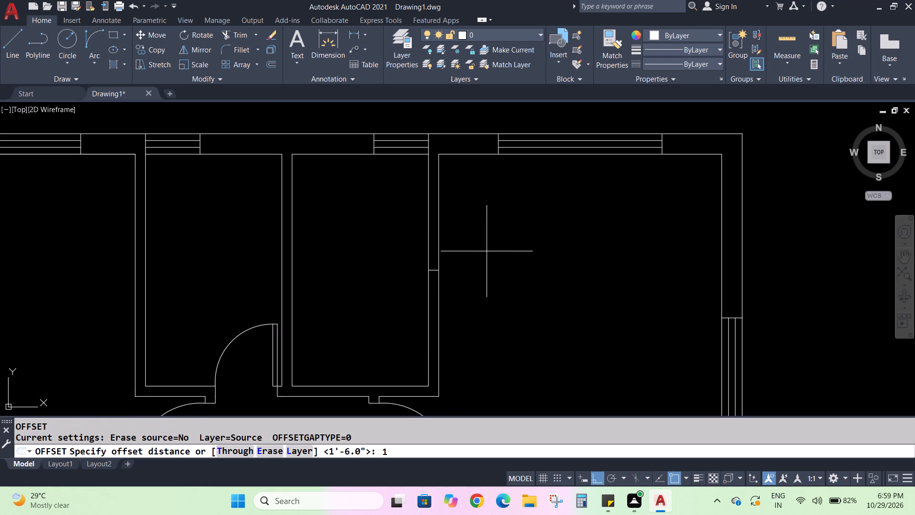
pyautogui.press("'")
pyautogui.press('-')
pyautogui.press('3')
pyautogui.hotkey('shift', '"')
pyautogui.press('Return')
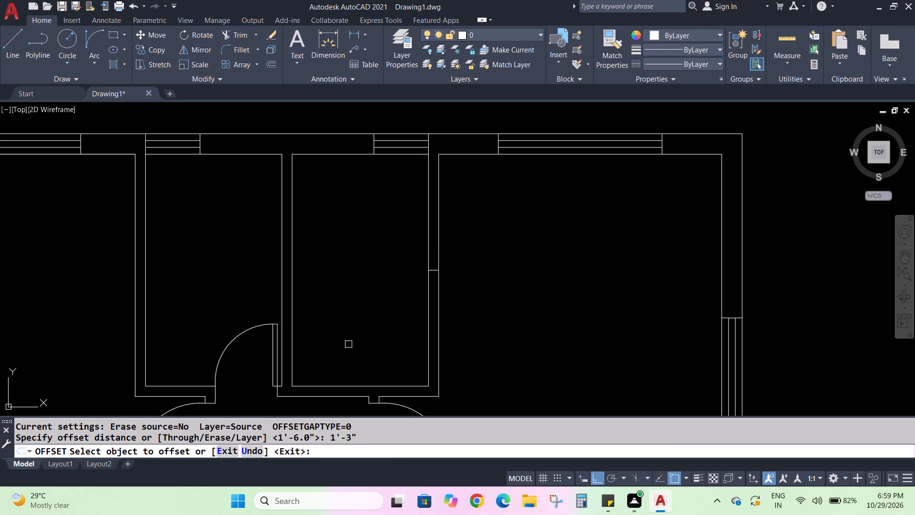
pyautogui.scroll(1, 349, 344)
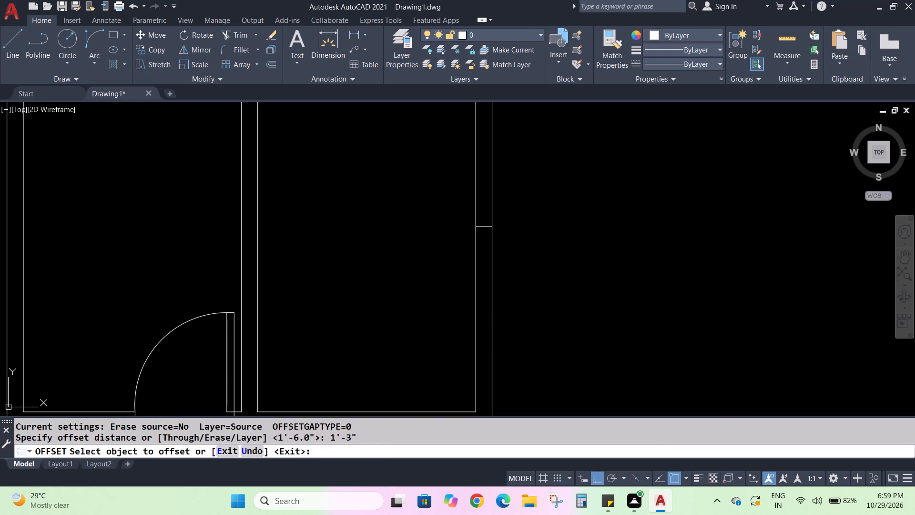
pyautogui.click(481, 229)
pyautogui.click(486, 206)
pyautogui.click(485, 228)
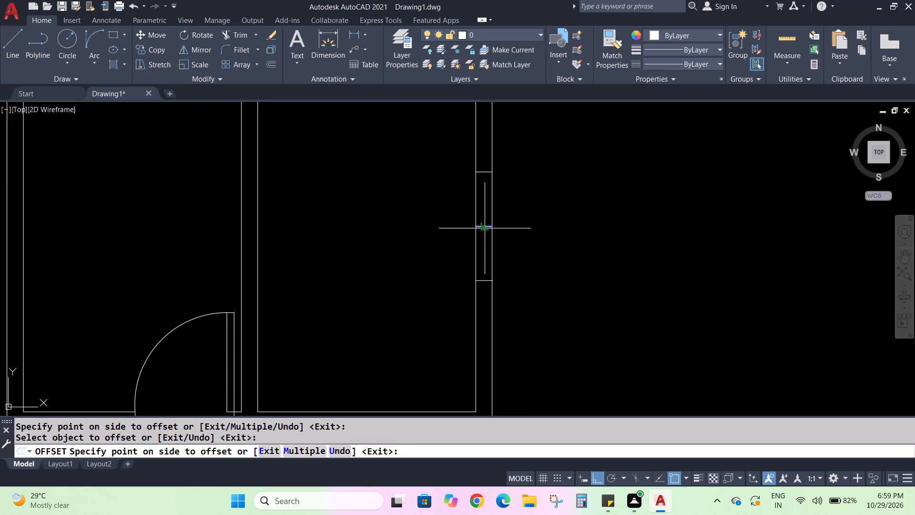
pyautogui.click(481, 254)
pyautogui.press('Escape')
pyautogui.press('Escape')
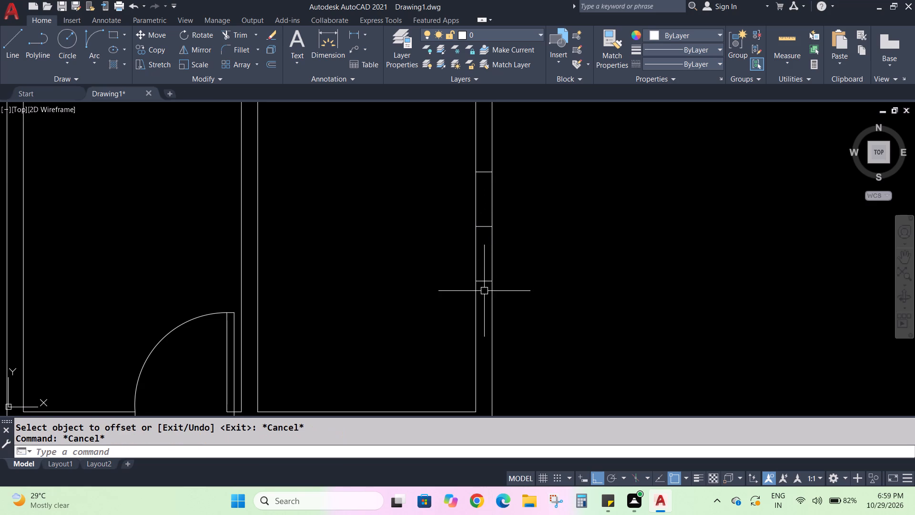
# Delete the original midpoint line between the two new jamb lines.
pyautogui.click(486, 228)
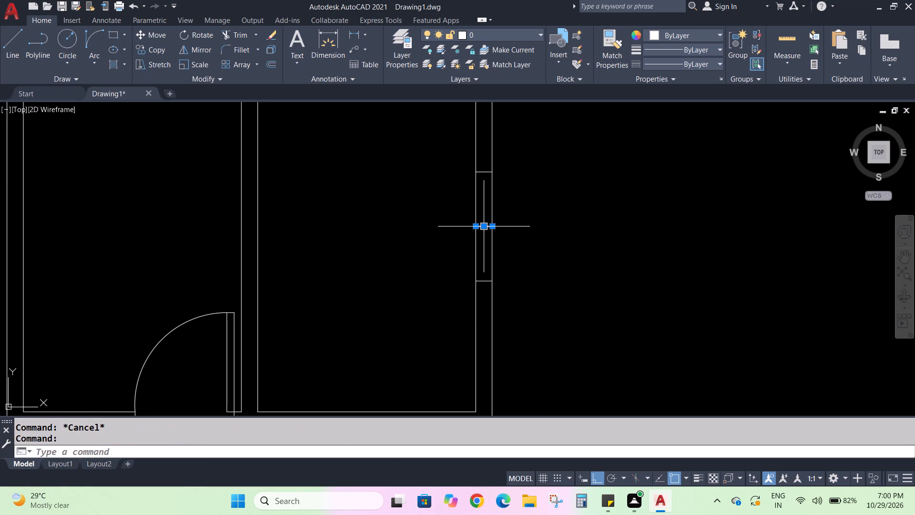
pyautogui.press('Delete')
# Trim both wall lines between the two jambs to open the doorway between the right small room and right bedroom.
pyautogui.scroll(-1, 502, 232)
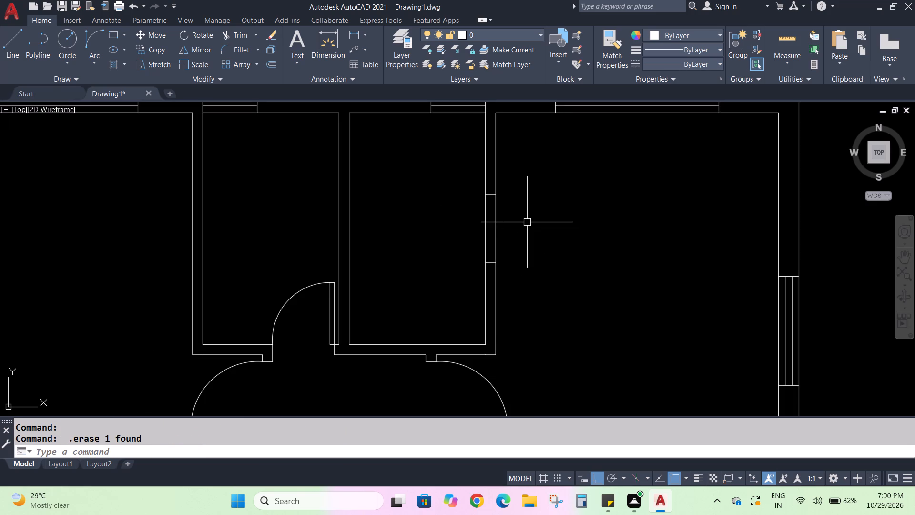
pyautogui.write('TR')
pyautogui.press('Return')
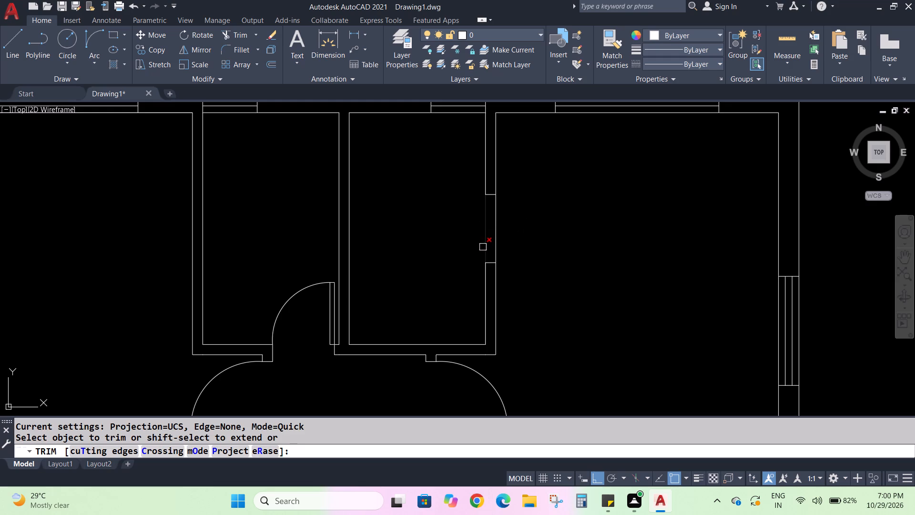
pyautogui.moveTo(460, 236); pyautogui.dragTo(568, 236)
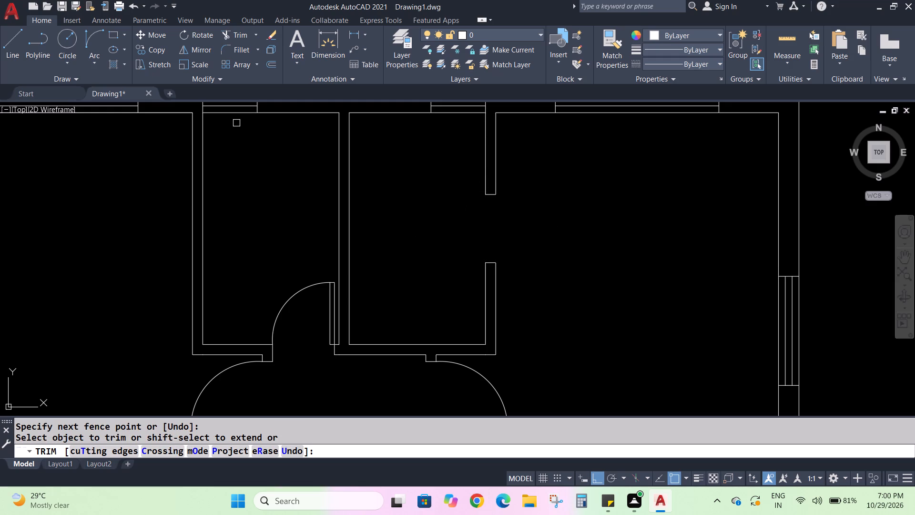
pyautogui.press('Escape')
pyautogui.press('Escape')
# Draw a 2'-6" by 2" door leaf going left from the lower jamb's left corner into the right small room.
pyautogui.click(3, 42)
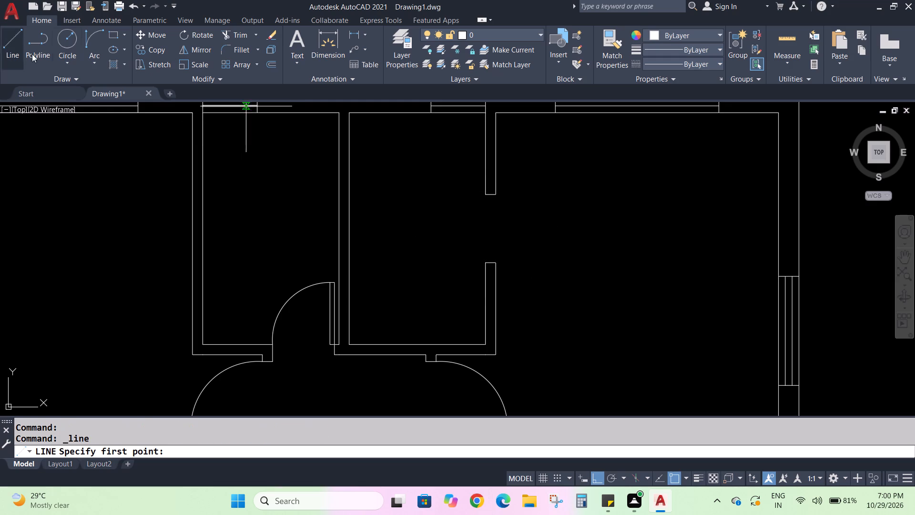
pyautogui.click(484, 264)
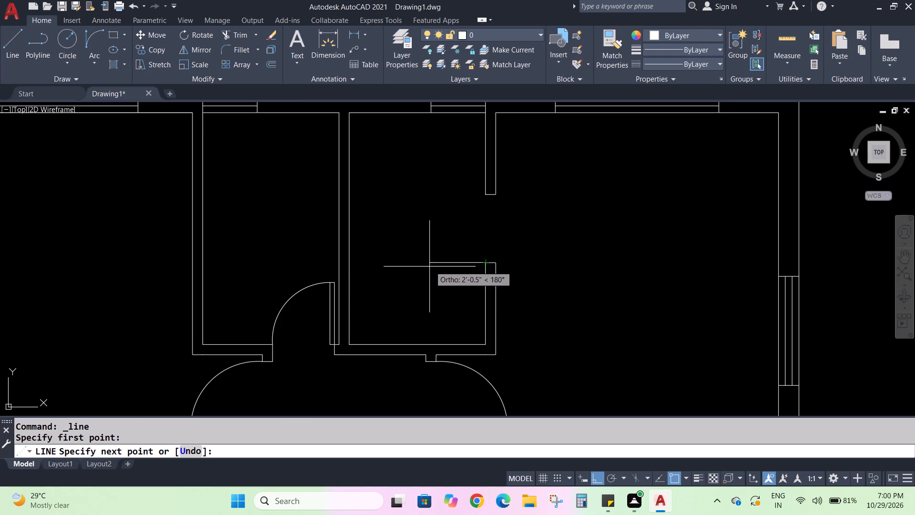
pyautogui.press('2')
pyautogui.write("'-6")
pyautogui.hotkey('shift', '"')
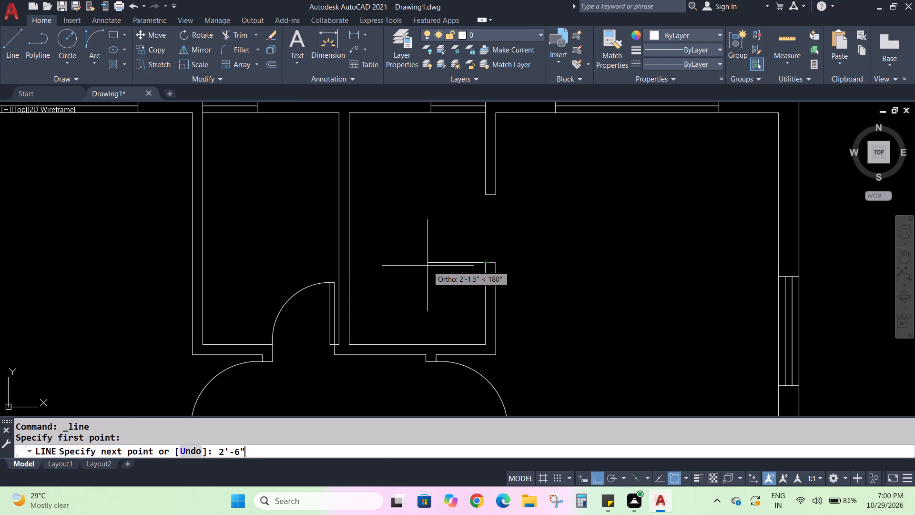
pyautogui.press('Return')
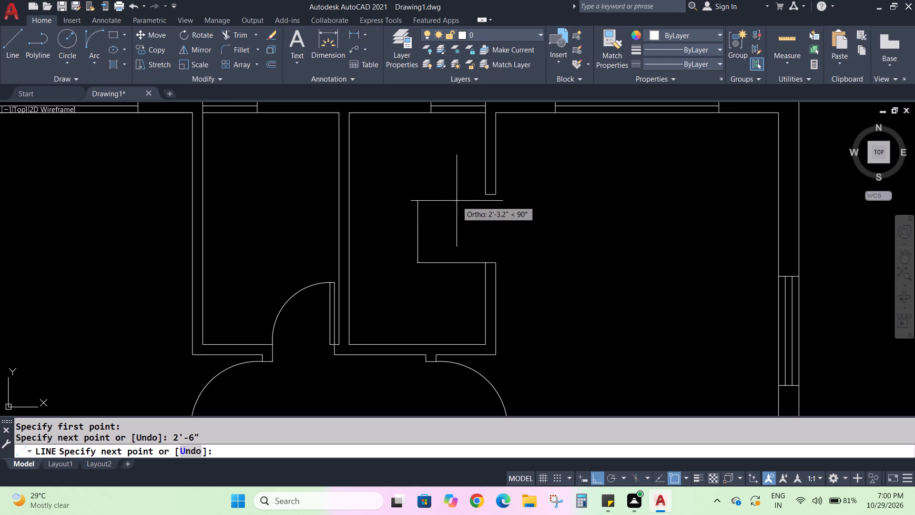
pyautogui.write('2"')
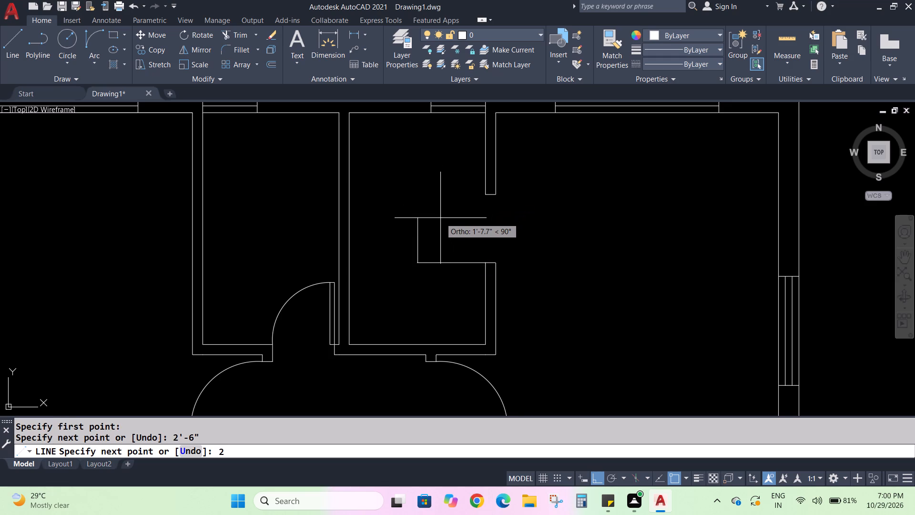
pyautogui.press('Return')
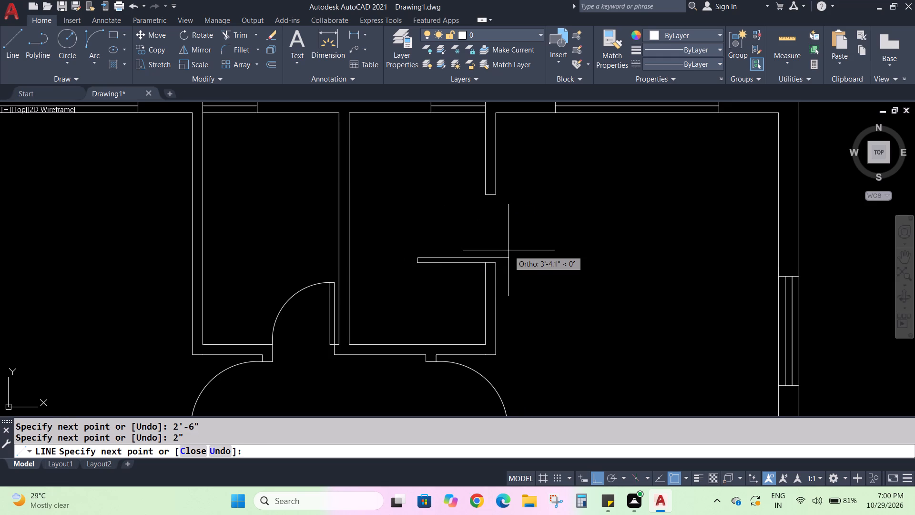
pyautogui.press('2')
pyautogui.write('\'-6"')
pyautogui.press('Return')
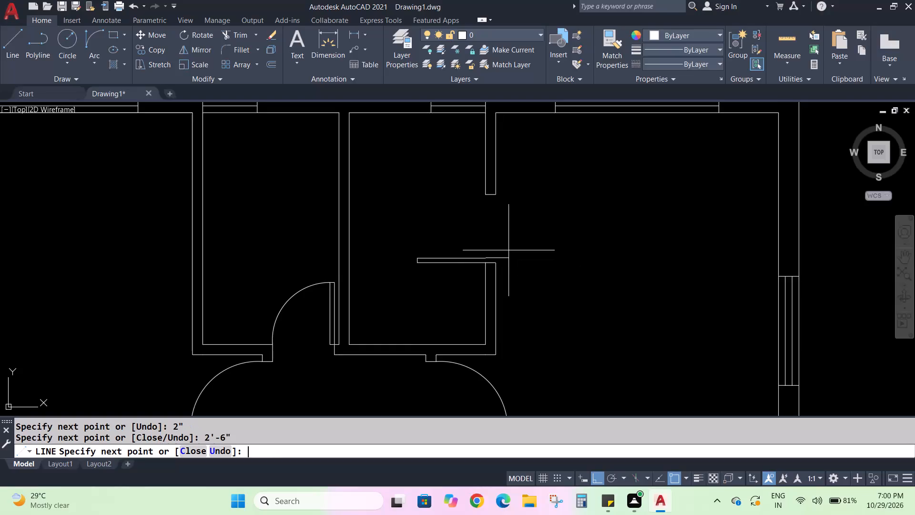
pyautogui.scroll(3, 544, 285)
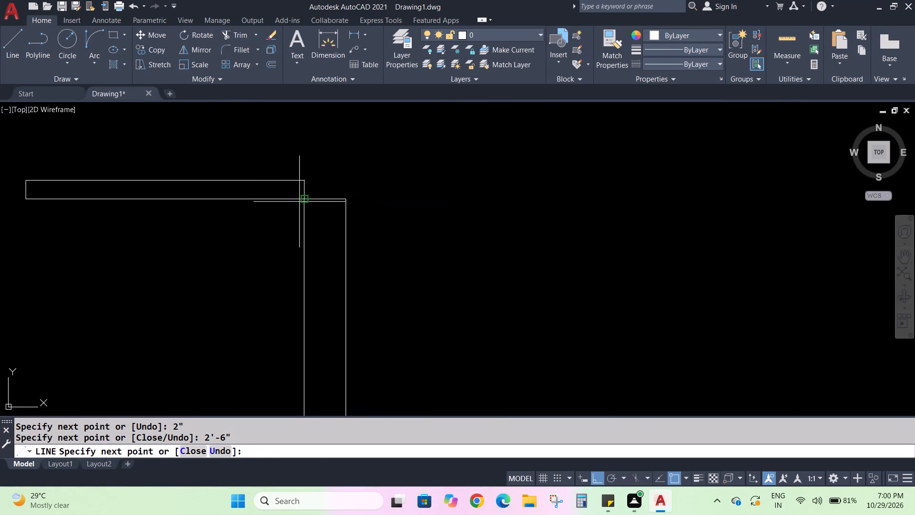
pyautogui.click(305, 201)
pyautogui.scroll(-5, 345, 203)
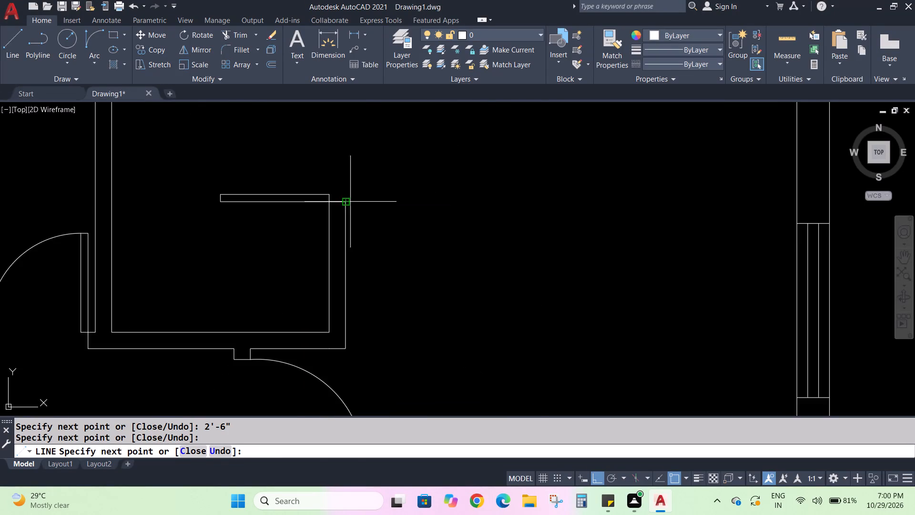
pyautogui.press('Escape')
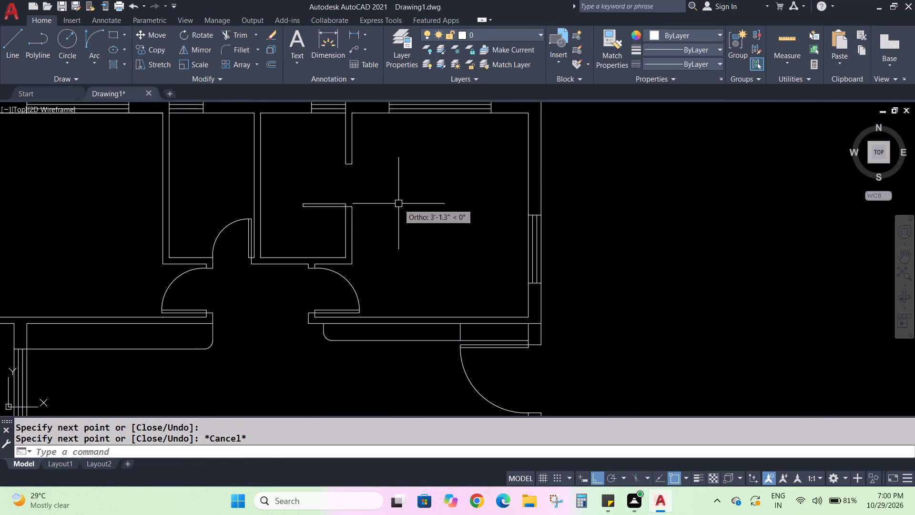
# Draw the door swing arc from the leaf's upper free corner to the upper jamb's left corner.
pyautogui.click(97, 44)
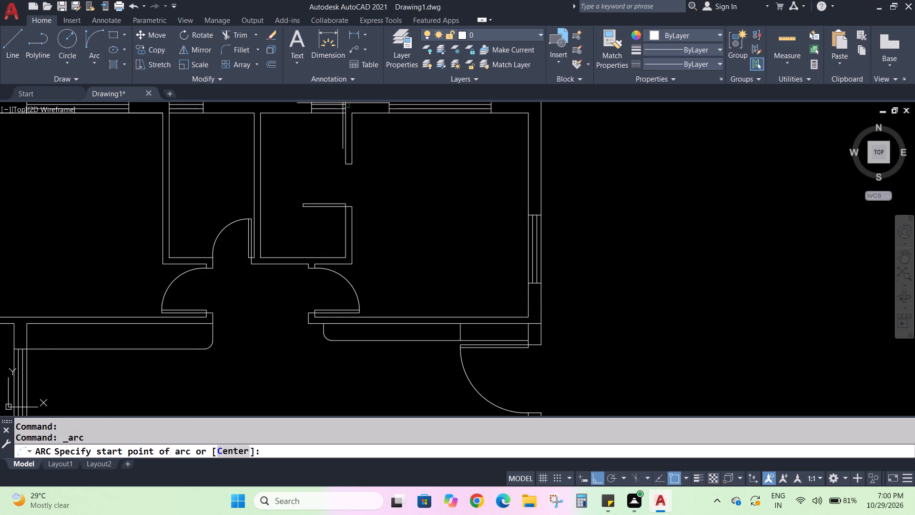
pyautogui.scroll(1, 311, 208)
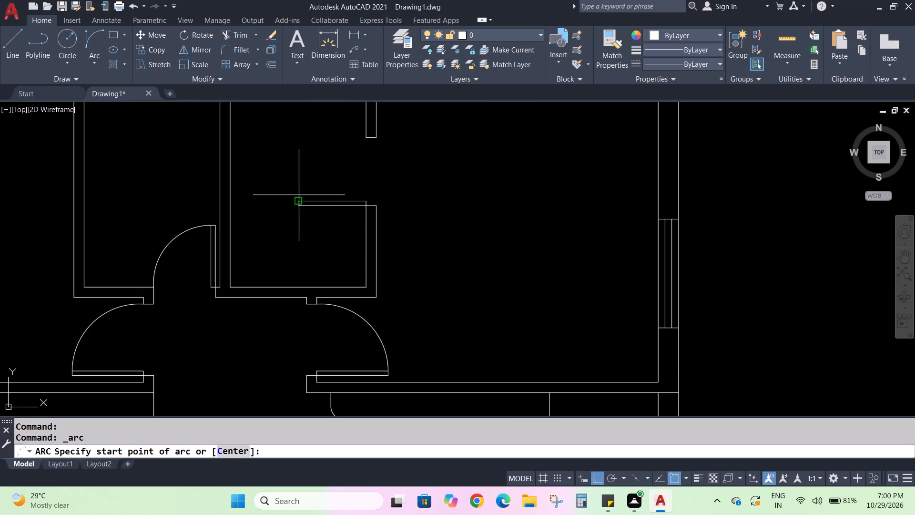
pyautogui.click(297, 200)
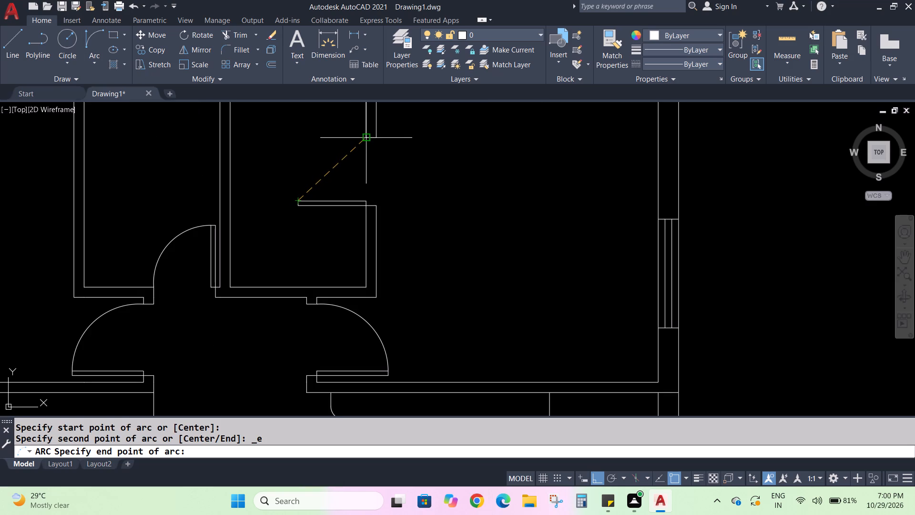
pyautogui.click(365, 140)
pyautogui.click(333, 151)
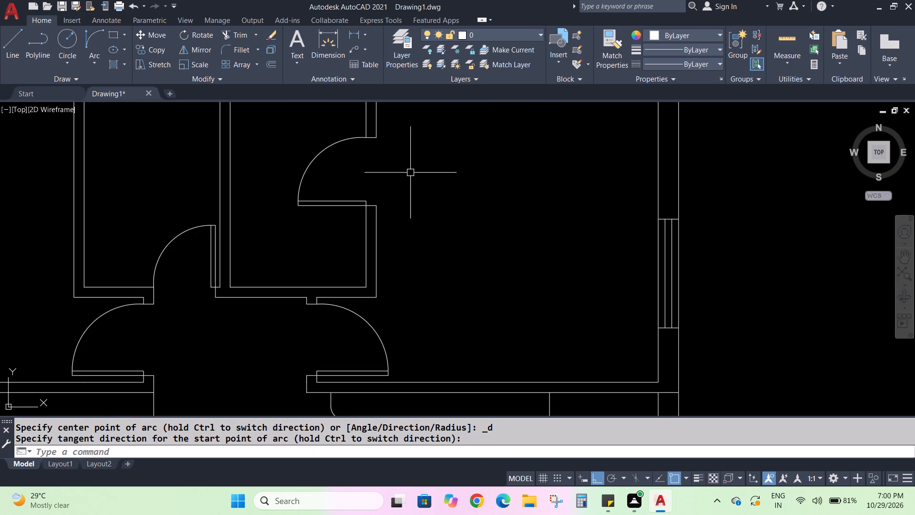
# Measure the left bedroom's wall face beside the left small room, corner to corner, using a linear dimension without placing it.
pyautogui.scroll(-2, 424, 177)
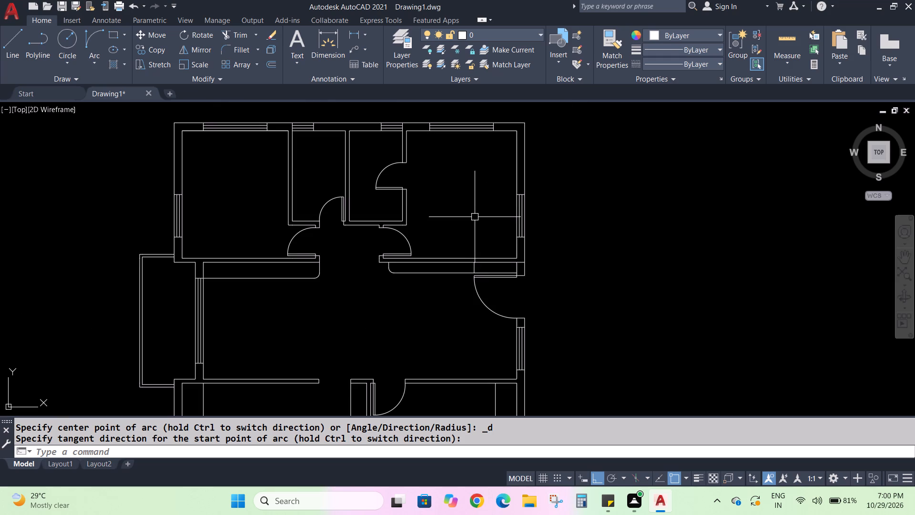
pyautogui.scroll(-1, 475, 217)
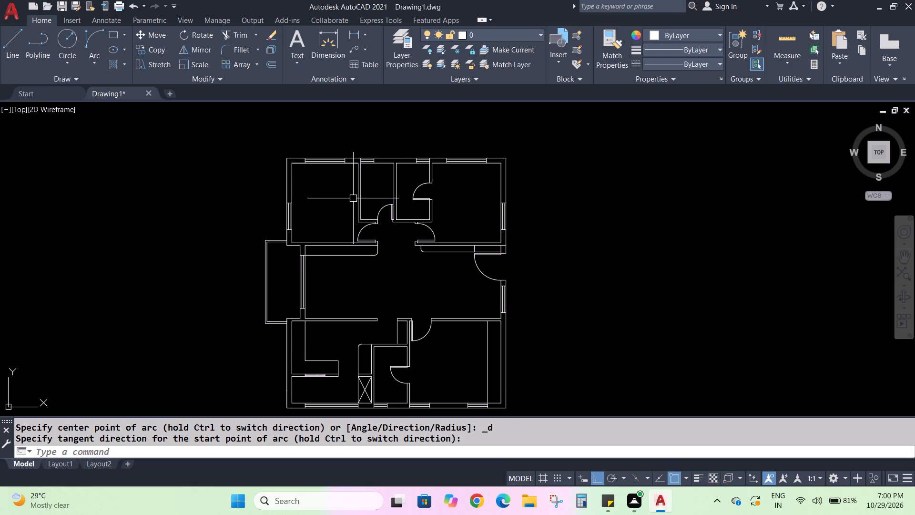
pyautogui.scroll(3, 353, 198)
pyautogui.moveTo(351, 199); pyautogui.dragTo(344, 252, button='middle')
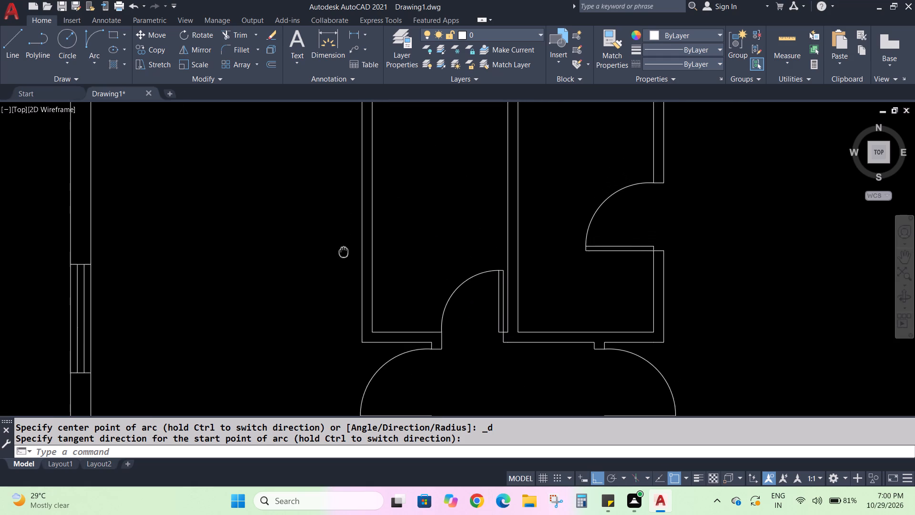
pyautogui.moveTo(344, 252); pyautogui.dragTo(341, 269, button='middle')
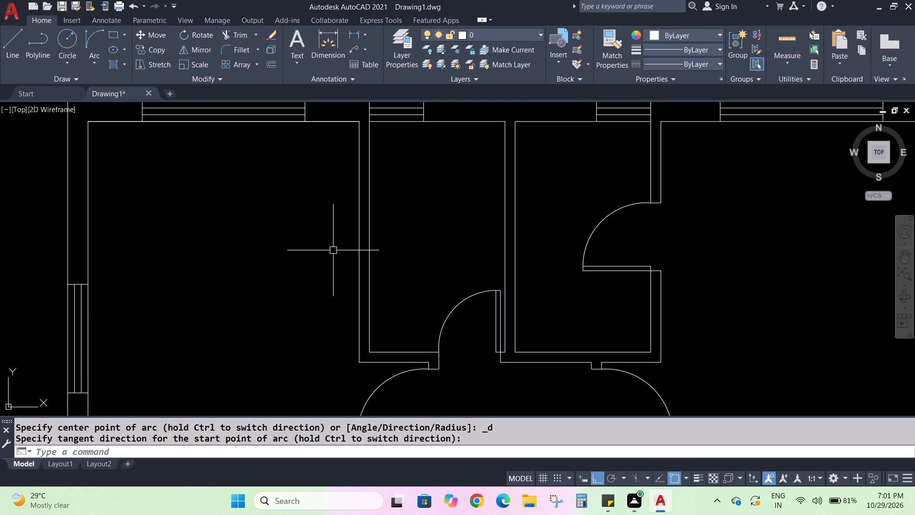
pyautogui.click(356, 31)
pyautogui.click(356, 124)
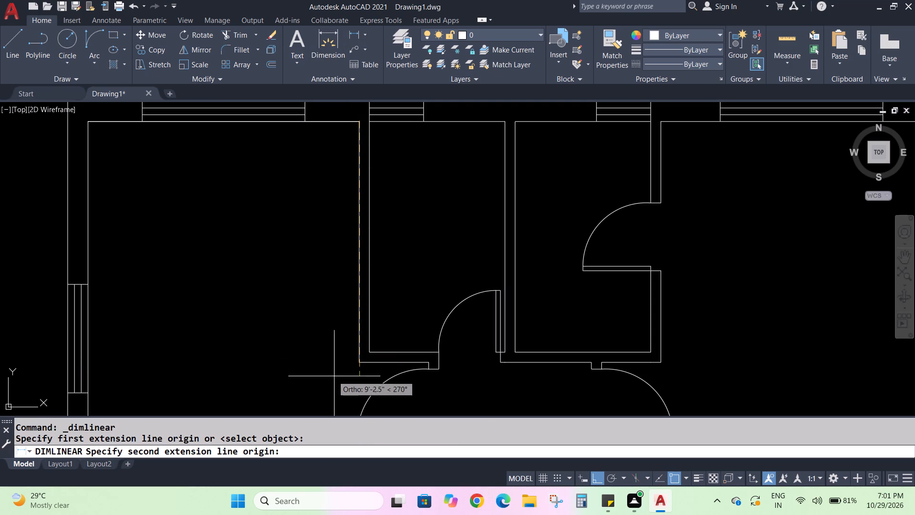
pyautogui.click(359, 362)
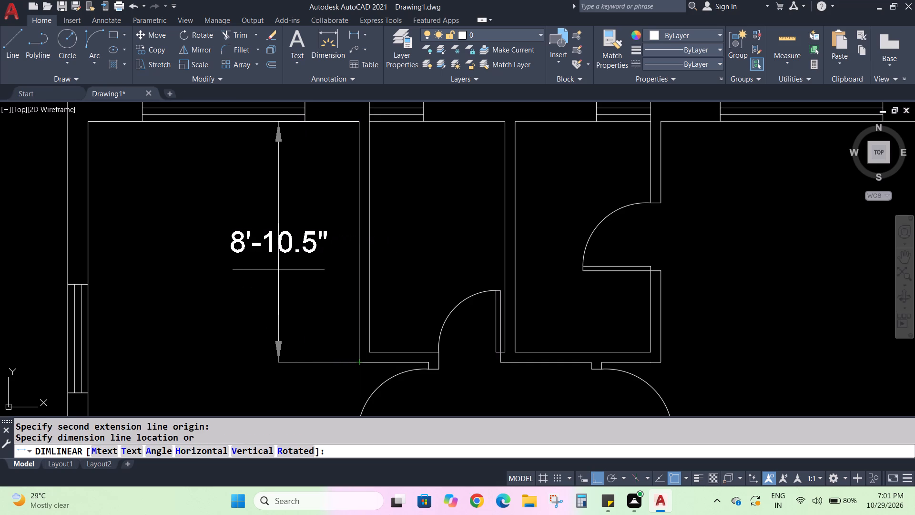
pyautogui.press('Escape')
pyautogui.press('Escape')
pyautogui.press('Escape')
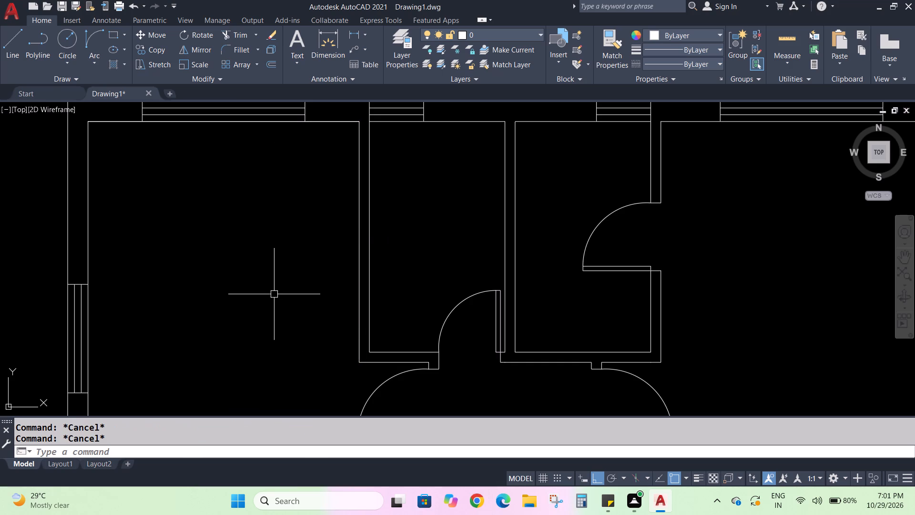
# Offset the left bedroom's wall face beside the left small room by 1'6" into the bedroom.
pyautogui.press('o')
pyautogui.press('Return')
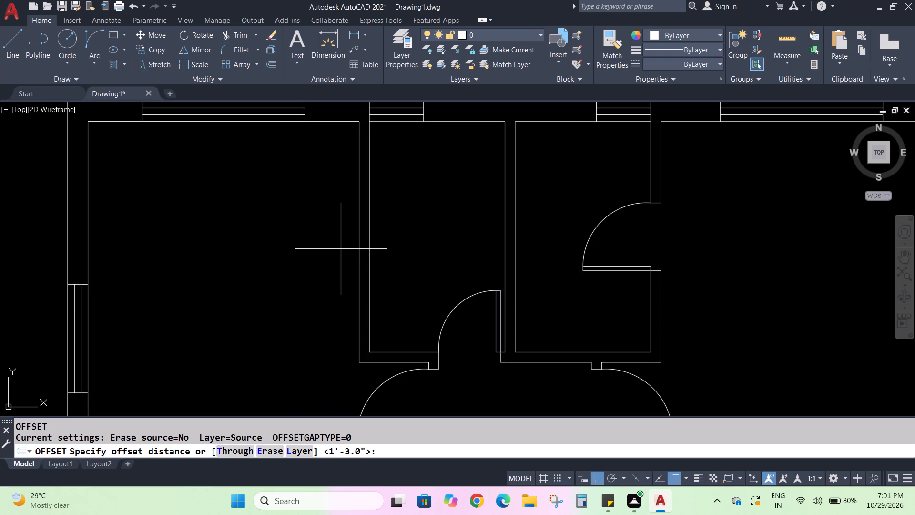
pyautogui.press('1')
pyautogui.write('\'6"')
pyautogui.press('Return')
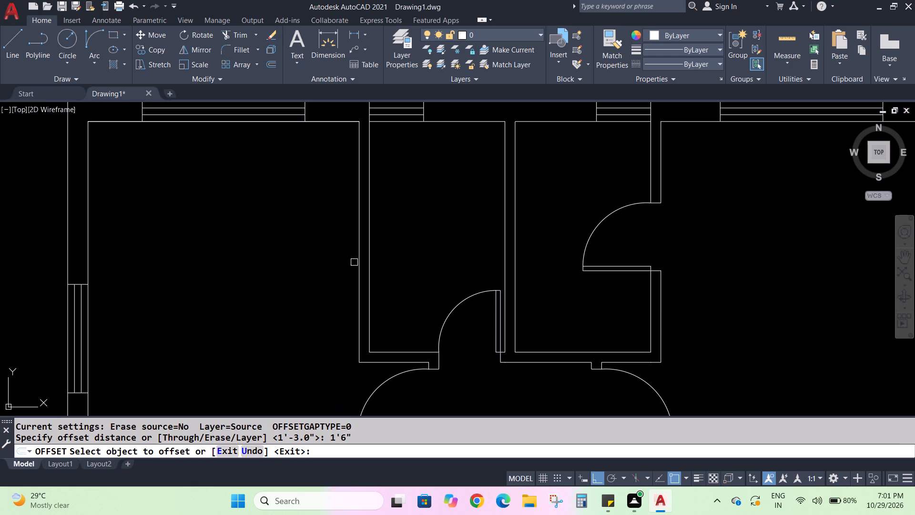
pyautogui.click(356, 265)
pyautogui.click(340, 265)
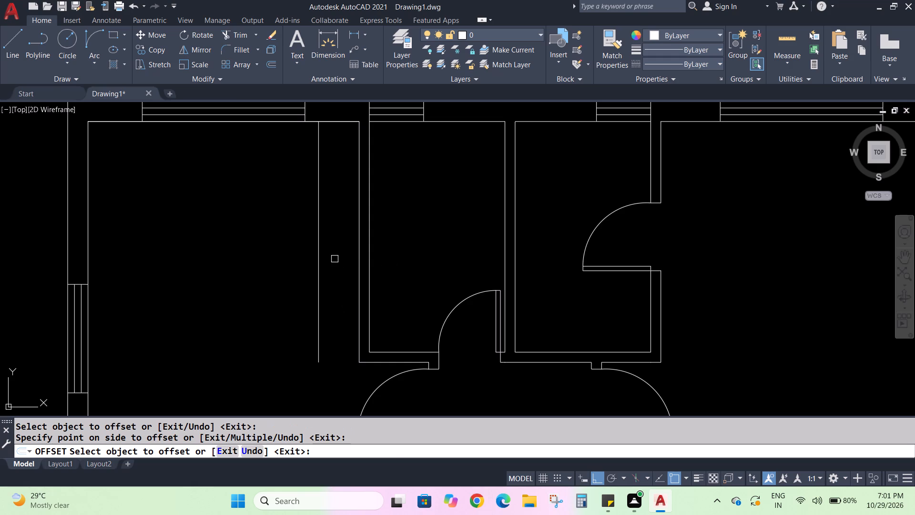
pyautogui.press('Escape')
pyautogui.press('Escape')
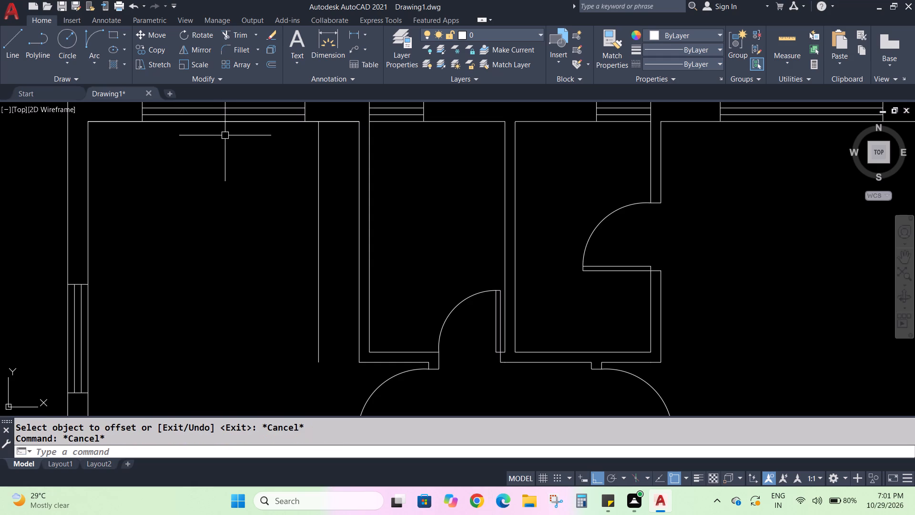
pyautogui.press('Escape')
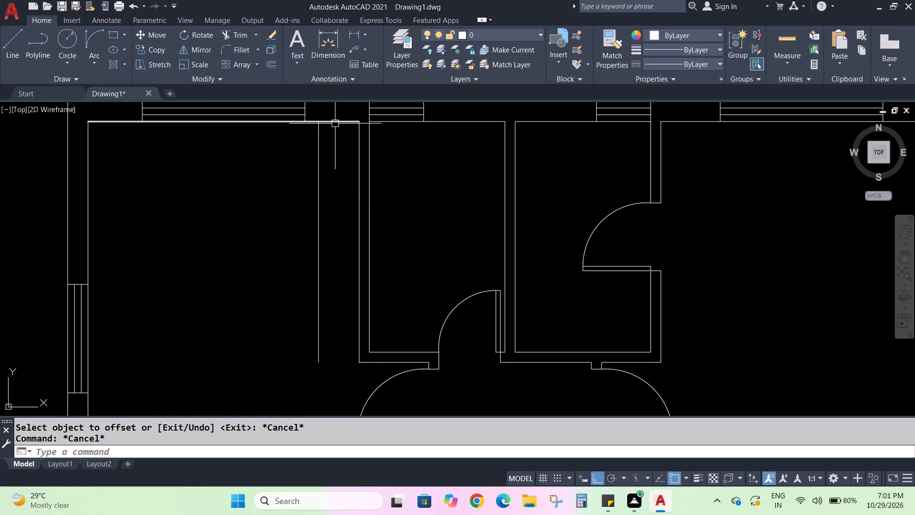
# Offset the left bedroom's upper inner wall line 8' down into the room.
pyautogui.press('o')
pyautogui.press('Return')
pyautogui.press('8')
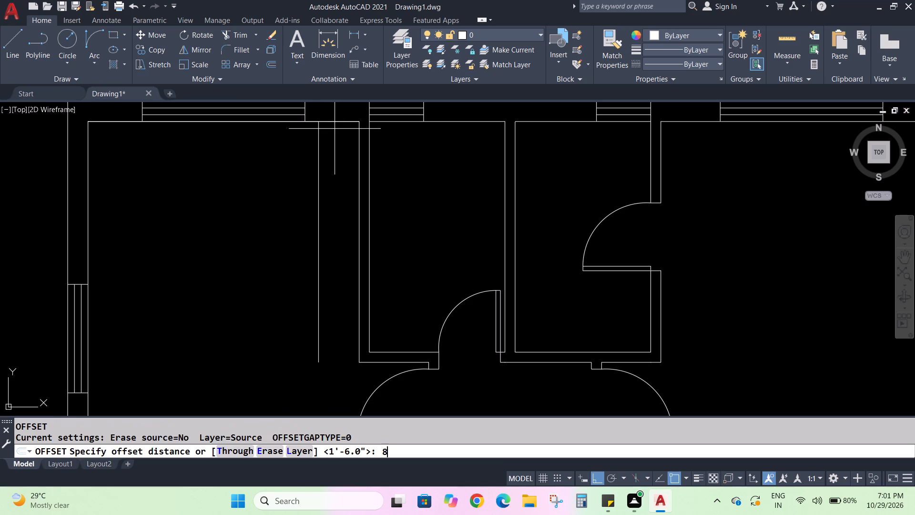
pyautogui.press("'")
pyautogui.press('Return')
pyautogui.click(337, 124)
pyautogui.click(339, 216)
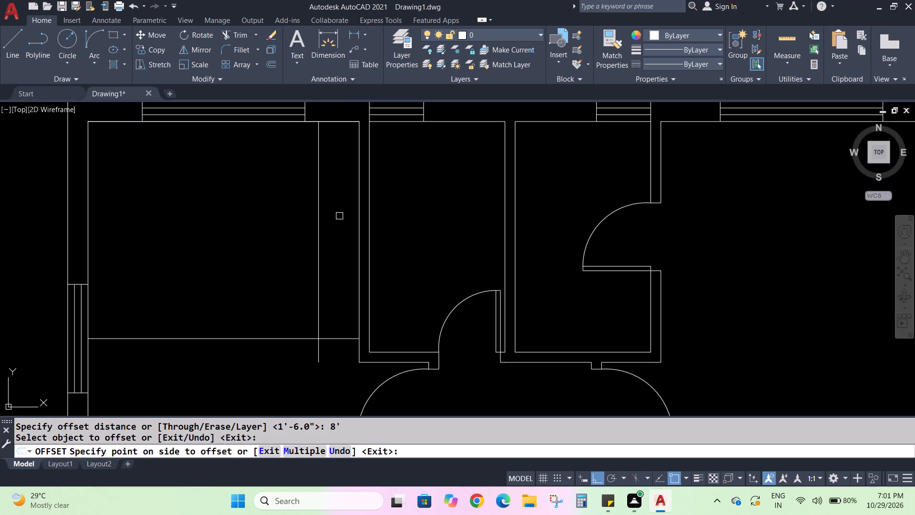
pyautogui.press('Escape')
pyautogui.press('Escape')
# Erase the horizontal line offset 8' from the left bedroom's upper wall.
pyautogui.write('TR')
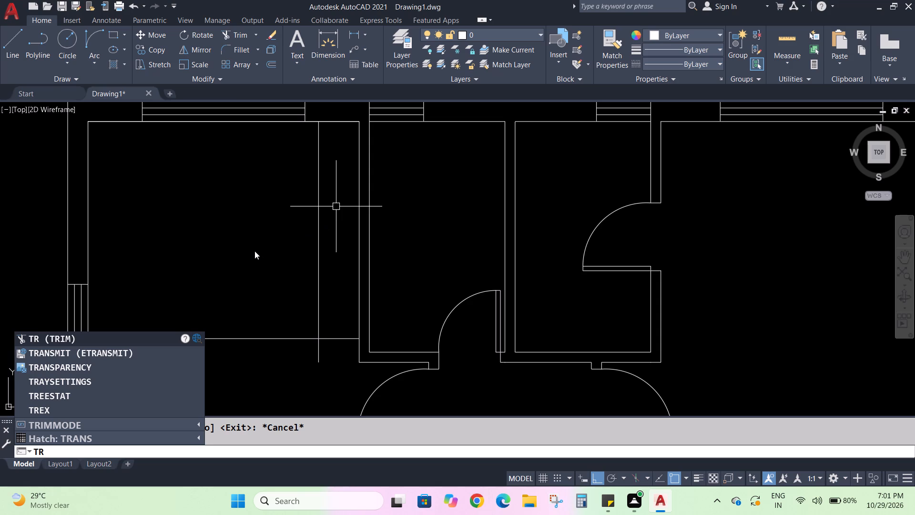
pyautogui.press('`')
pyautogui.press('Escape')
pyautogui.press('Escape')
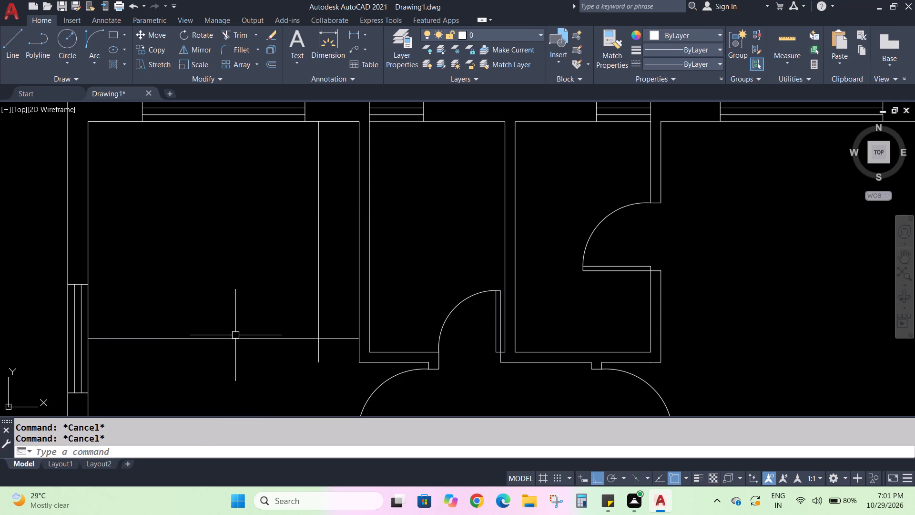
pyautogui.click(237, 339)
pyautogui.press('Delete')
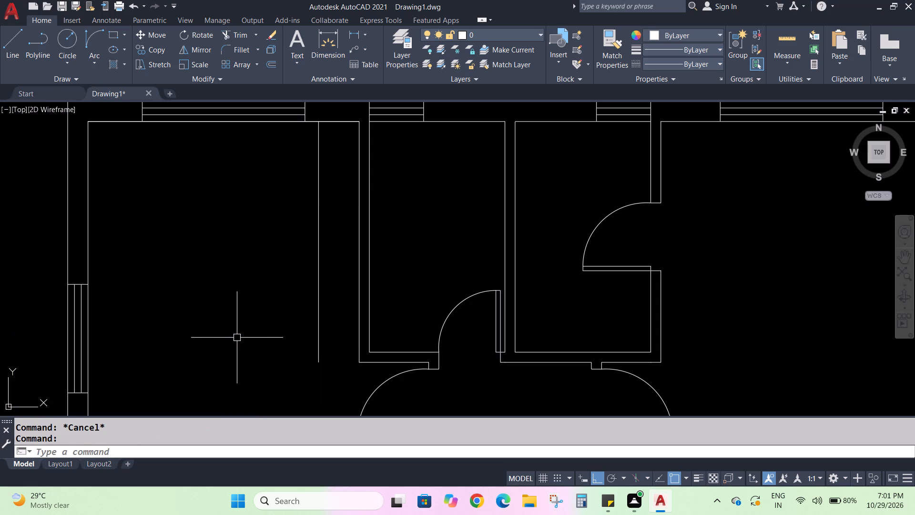
# Offset the left bedroom's upper inner wall line 7' down into the room.
pyautogui.press('o')
pyautogui.press('Return')
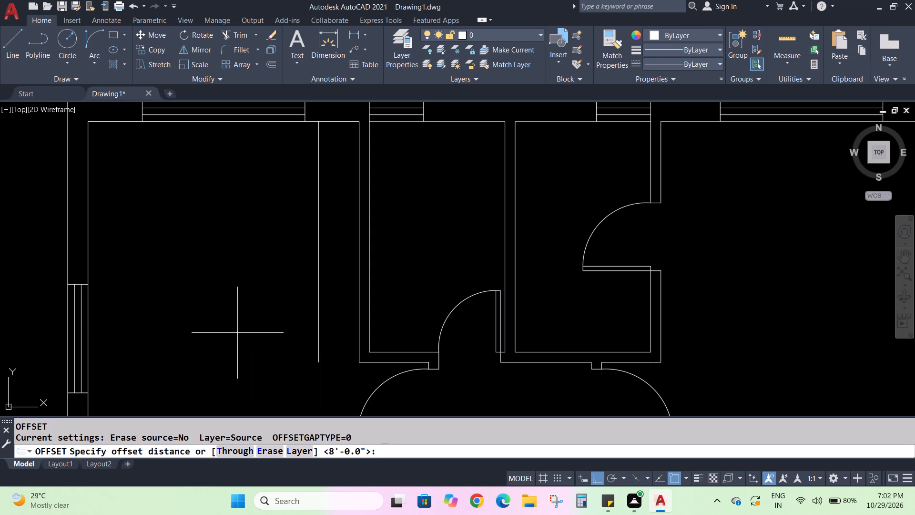
pyautogui.write("7'")
pyautogui.press('Return')
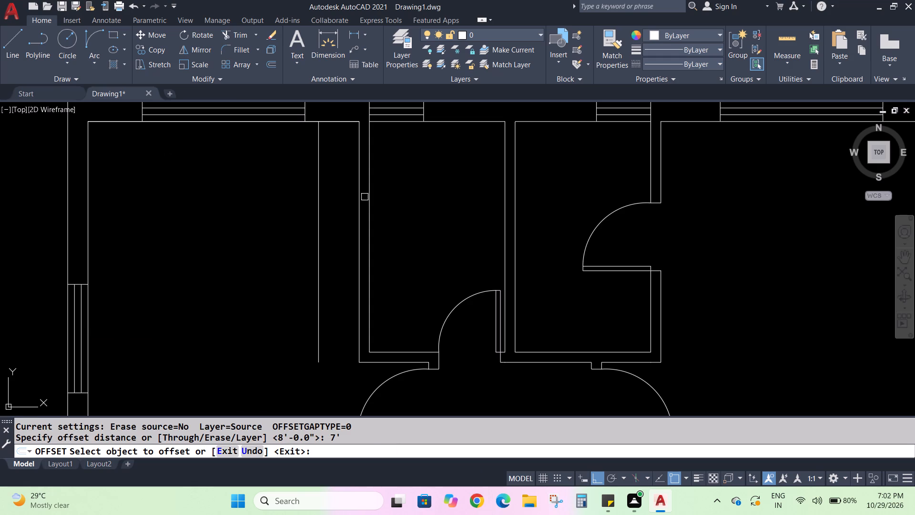
pyautogui.click(341, 121)
pyautogui.click(337, 214)
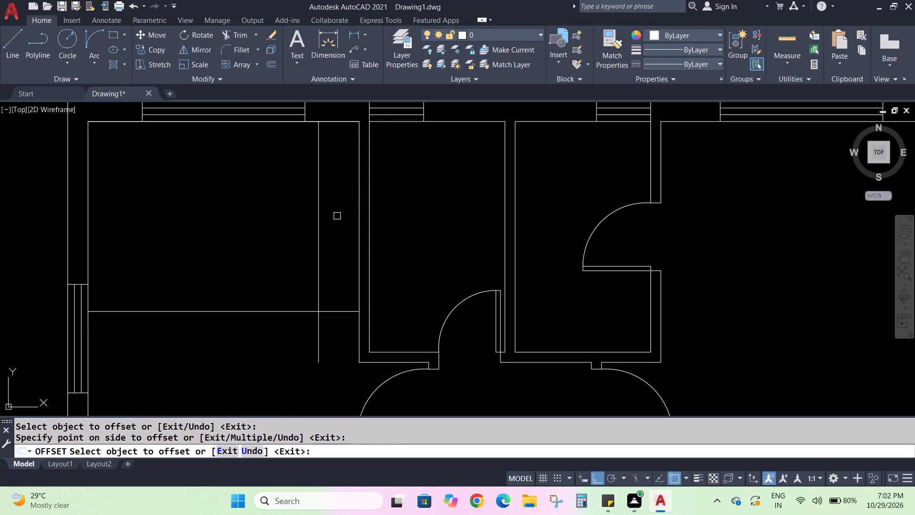
pyautogui.press('Escape')
pyautogui.press('Escape')
# Trim the two offset lines in the left bedroom to leave a 1'6" by 7' rectangle against the small room's wall.
pyautogui.write('TR')
pyautogui.press('Return')
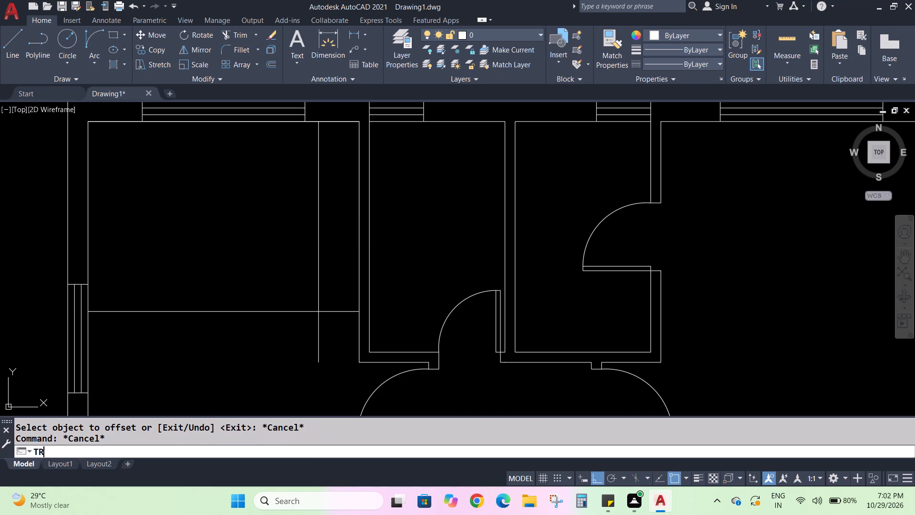
pyautogui.click(318, 340)
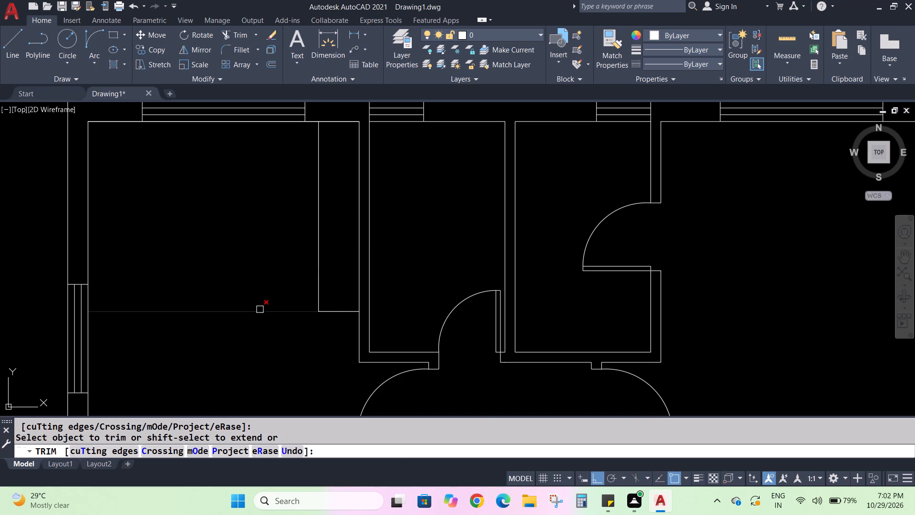
pyautogui.click(261, 316)
pyautogui.moveTo(259, 312); pyautogui.dragTo(259, 302)
pyautogui.moveTo(259, 309); pyautogui.dragTo(259, 322)
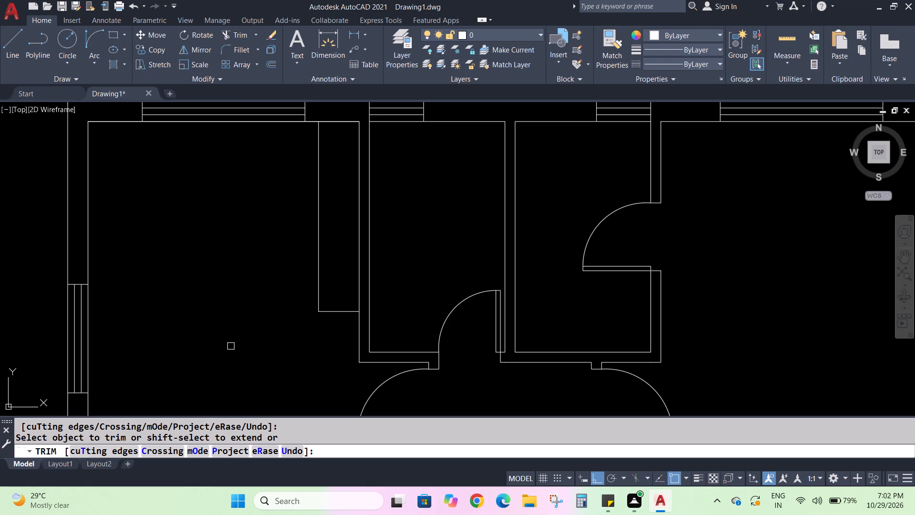
pyautogui.press('Escape')
pyautogui.press('Escape')
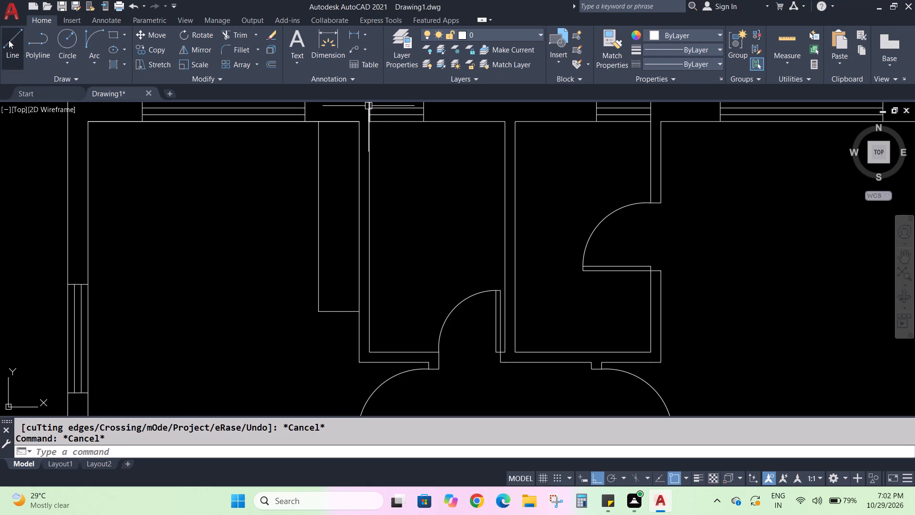
# Draw a diagonal line from the rectangle's lower-left corner to the lower corner of the left bedroom's wall face.
pyautogui.click(9, 40)
pyautogui.click(316, 314)
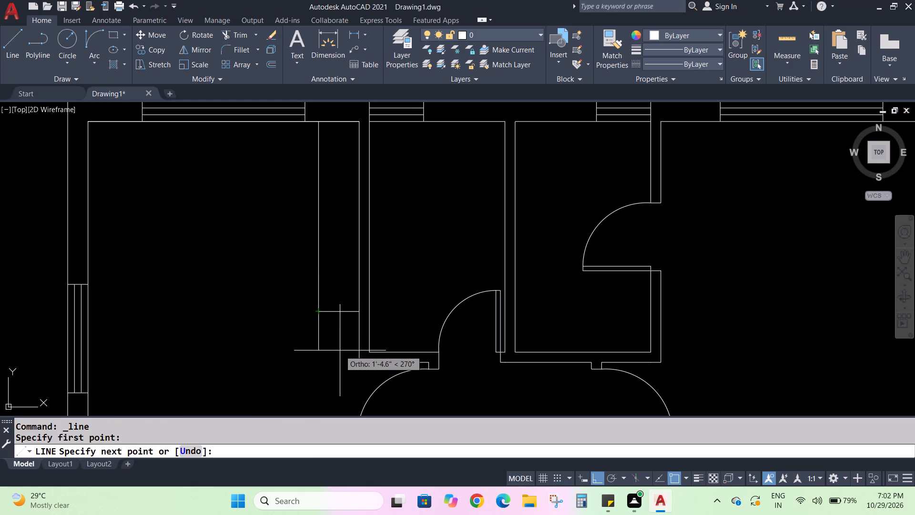
pyautogui.click(356, 363)
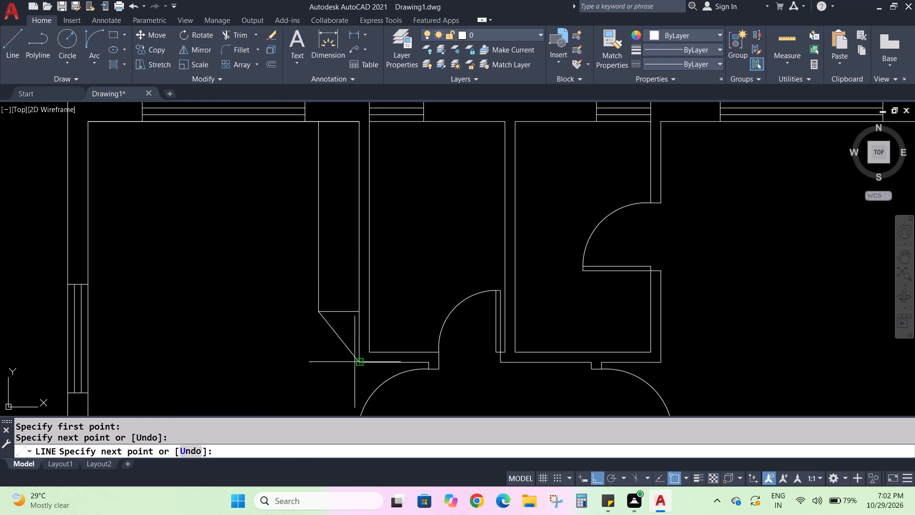
pyautogui.press('Escape')
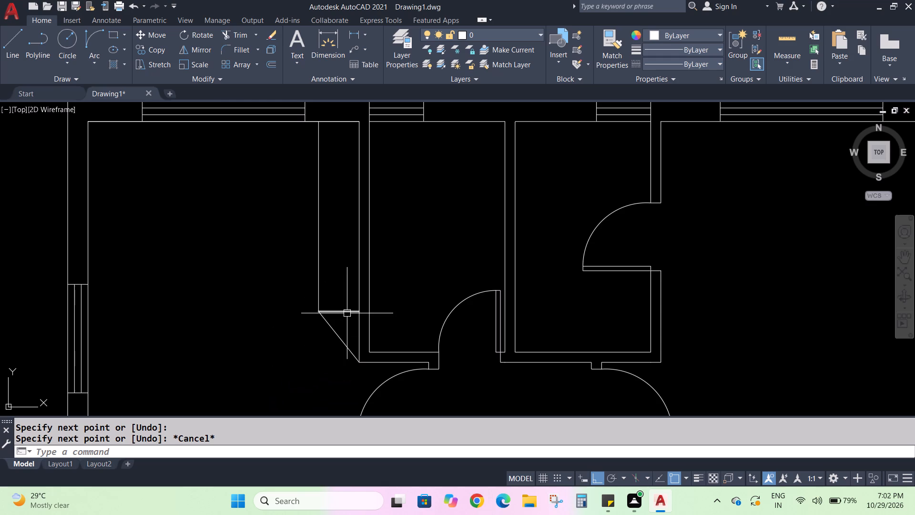
# Erase the short horizontal line above the diagonal, leaving an angled lower end on the outline.
pyautogui.click(347, 313)
pyautogui.press('BackSpace')
pyautogui.press('Delete')
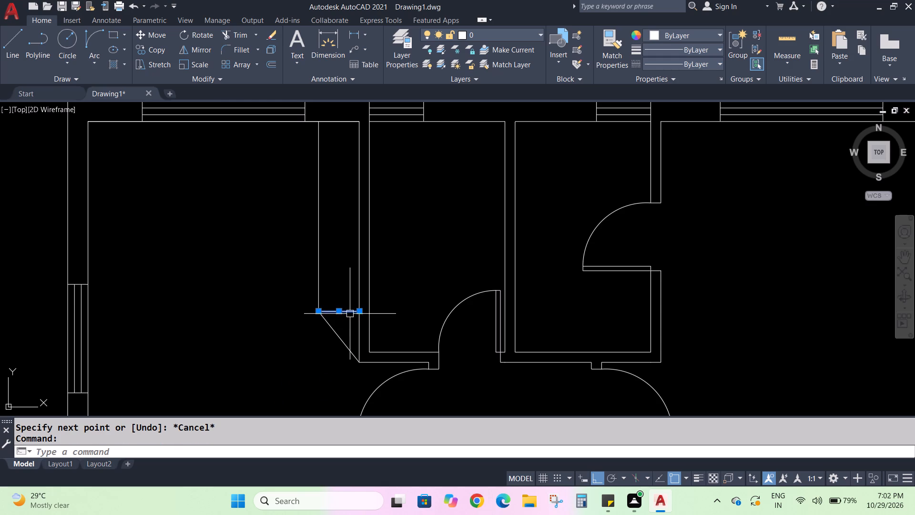
pyautogui.press('Delete')
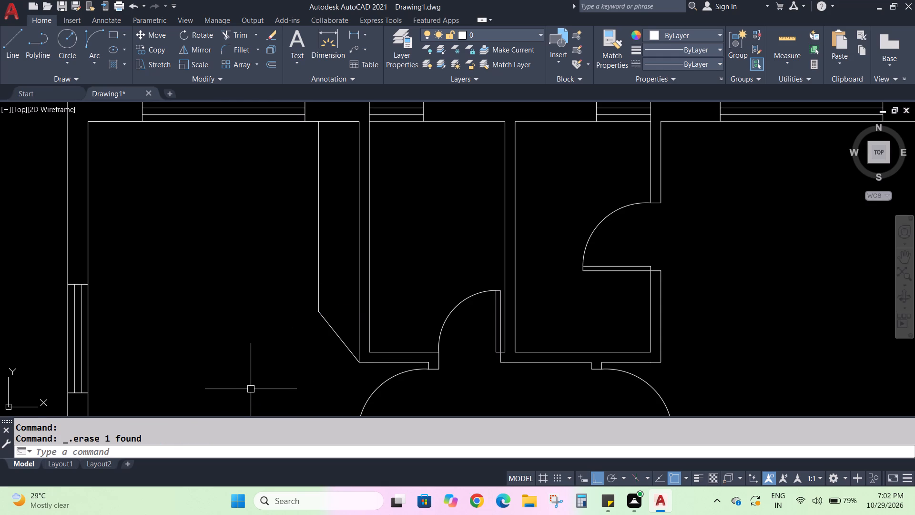
# Erase the short line crossing the outer wall's thickness at the right bedroom's lower-right corner.
pyautogui.scroll(-1, 254, 391)
pyautogui.moveTo(255, 396); pyautogui.dragTo(263, 396, button='middle')
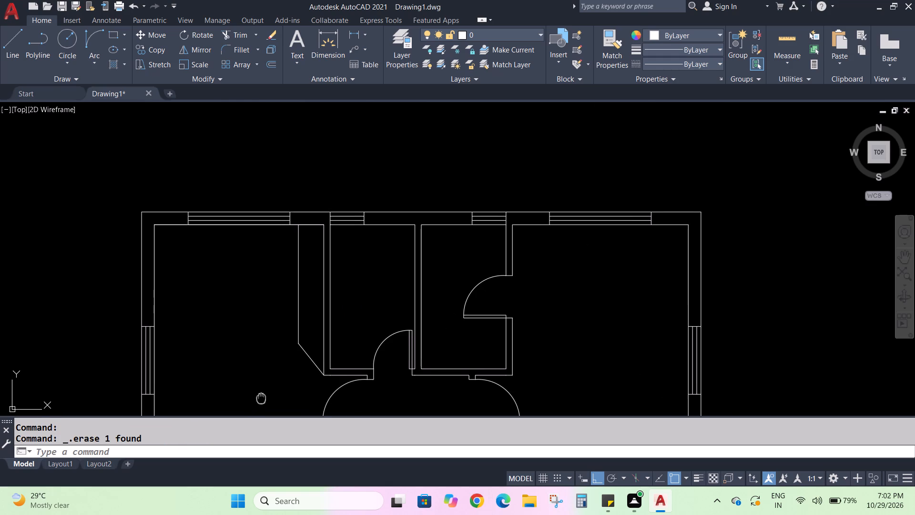
pyautogui.moveTo(263, 396); pyautogui.dragTo(323, 318, button='middle')
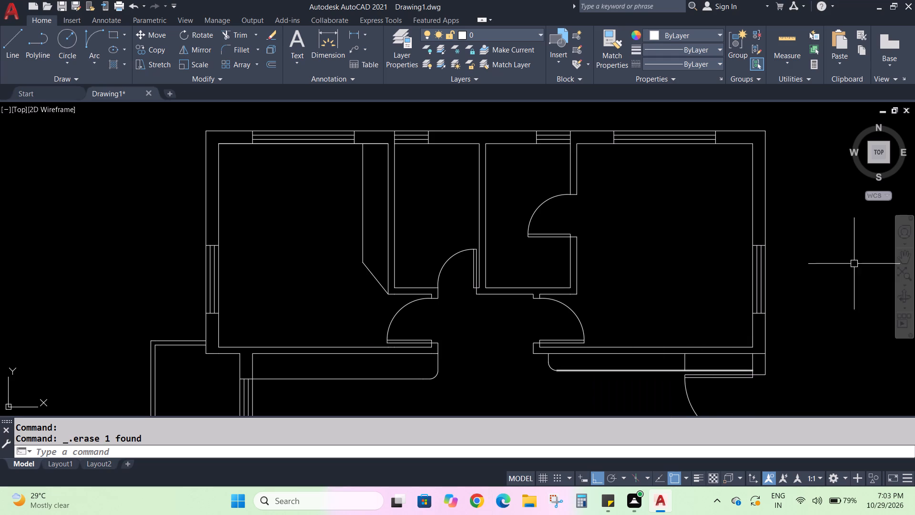
pyautogui.click(756, 354)
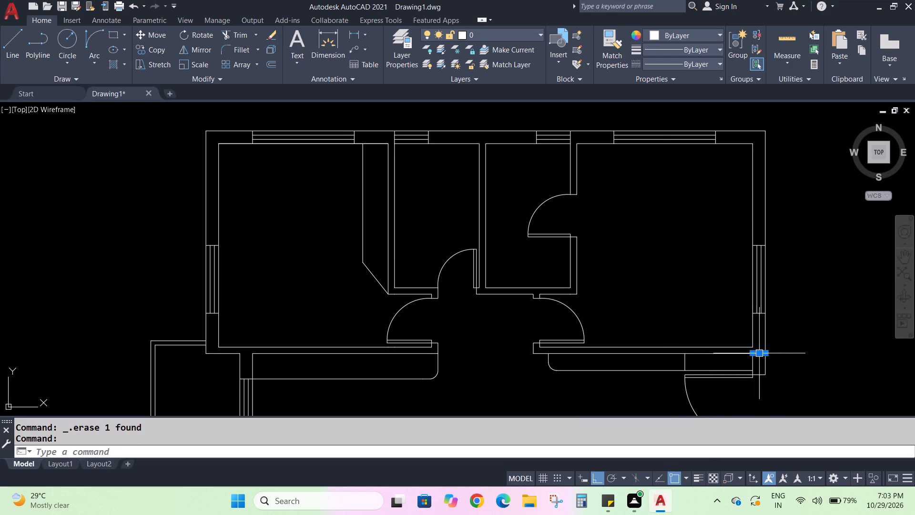
pyautogui.press('Delete')
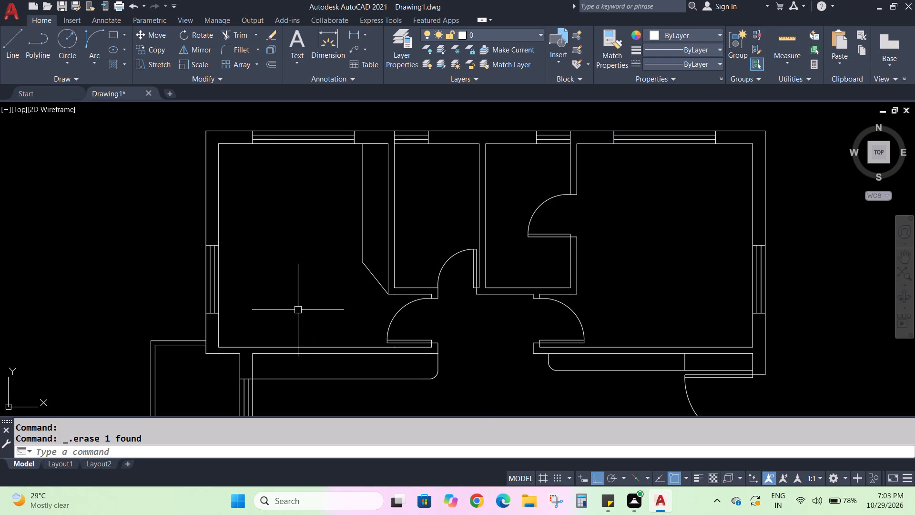
# Draw a 7' line into the left bedroom from the side window's lower inner corner, continuing down to the lower wall.
pyautogui.moveTo(287, 269); pyautogui.dragTo(325, 286, button='middle')
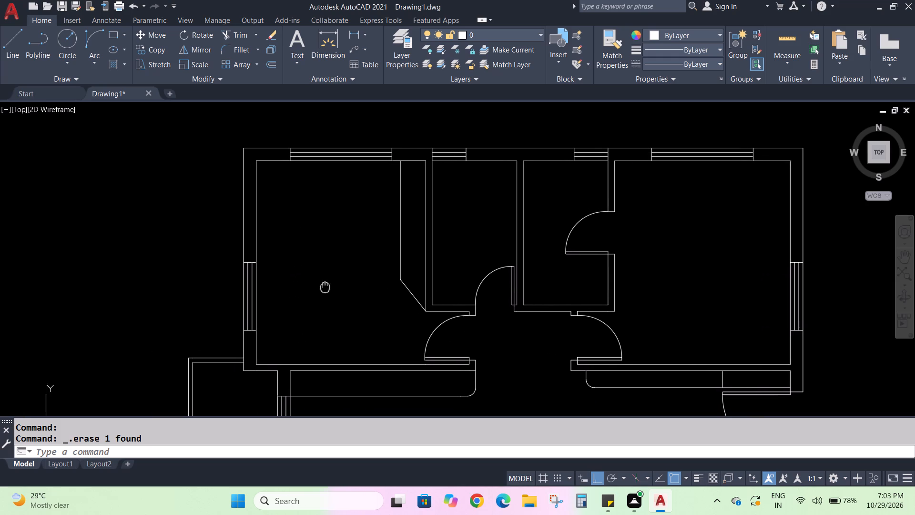
pyautogui.moveTo(325, 286); pyautogui.dragTo(333, 282, button='middle')
pyautogui.scroll(1, 333, 282)
pyautogui.scroll(-1, 333, 282)
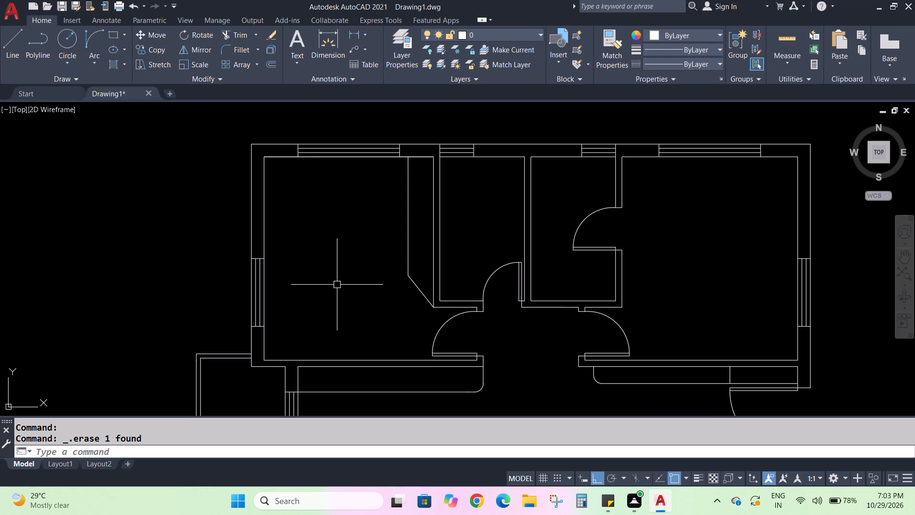
pyautogui.press('l')
pyautogui.press('Return')
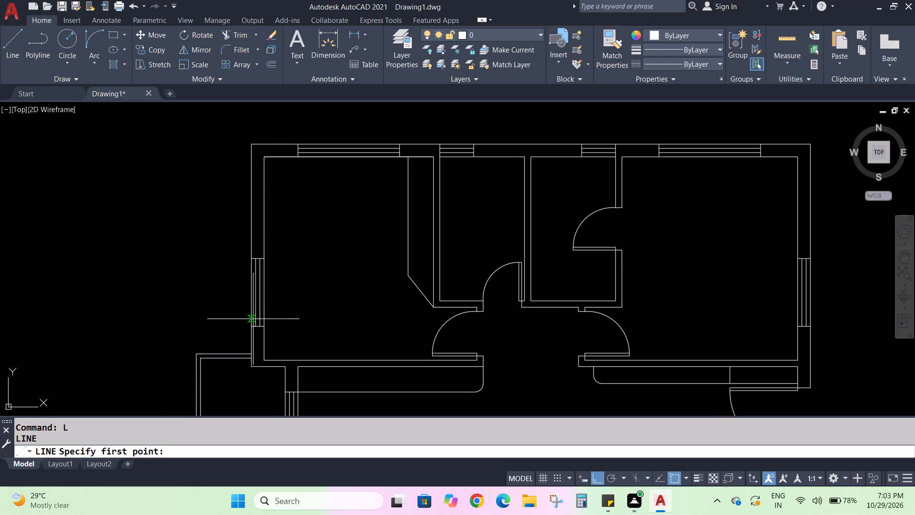
pyautogui.scroll(2, 256, 319)
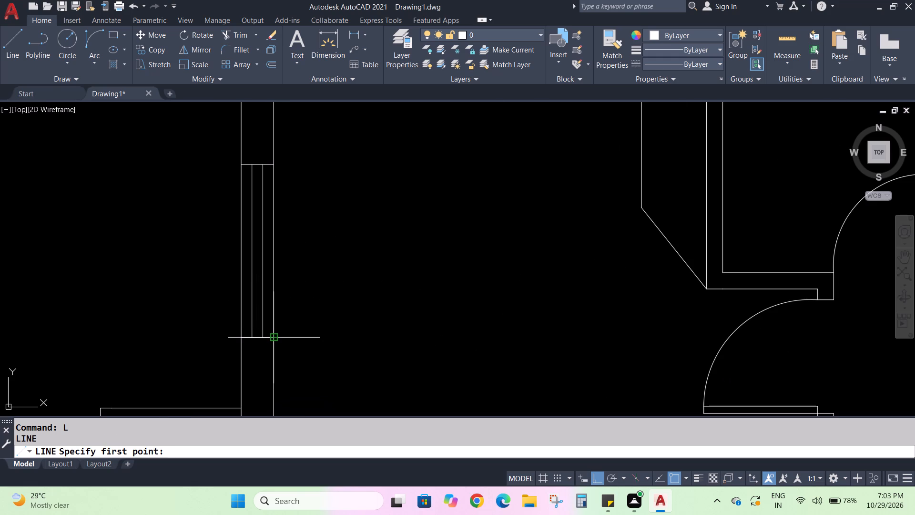
pyautogui.click(275, 339)
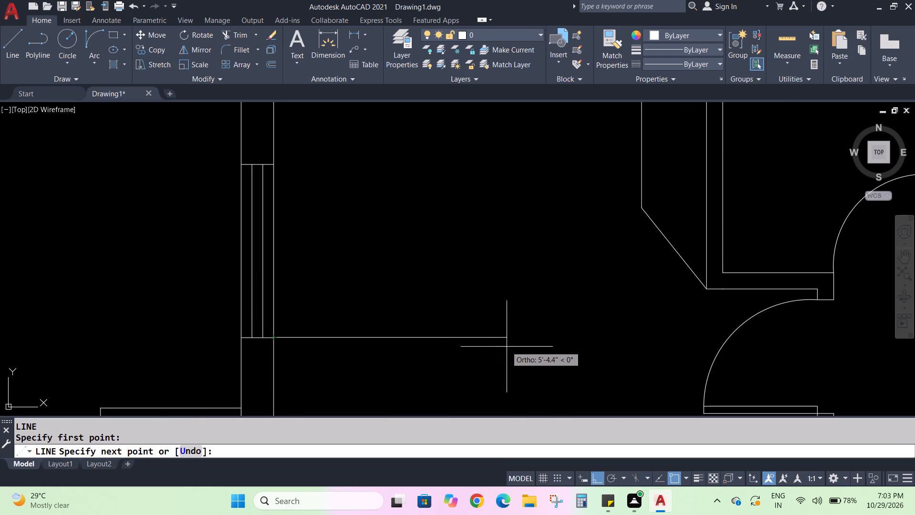
pyautogui.scroll(-1, 507, 347)
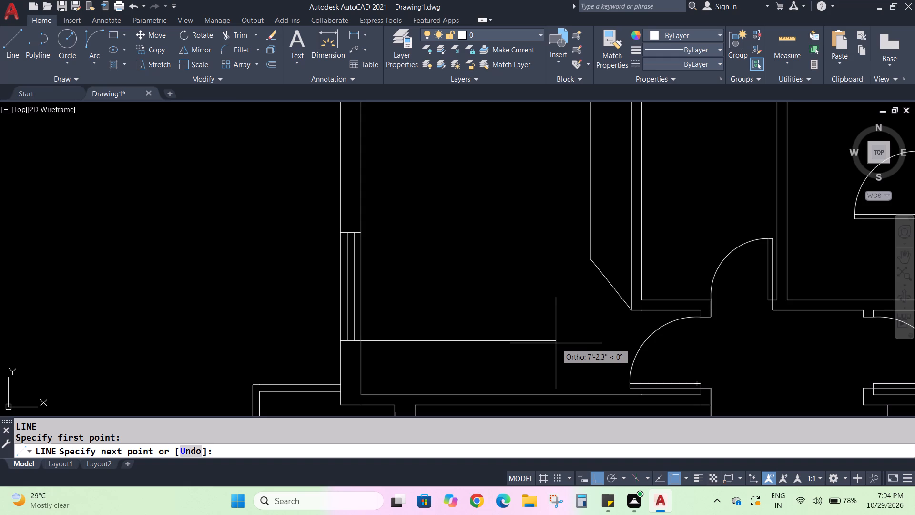
pyautogui.press('7')
pyautogui.press("'")
pyautogui.press('Return')
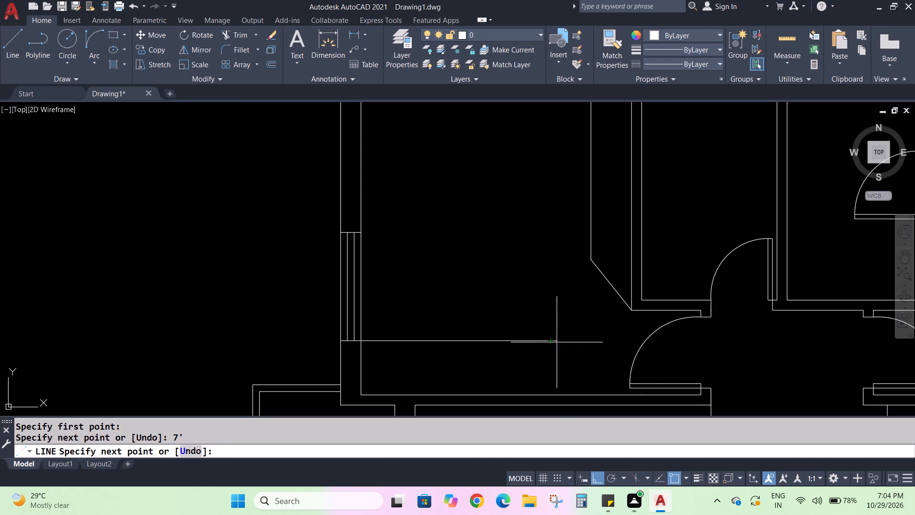
pyautogui.click(552, 394)
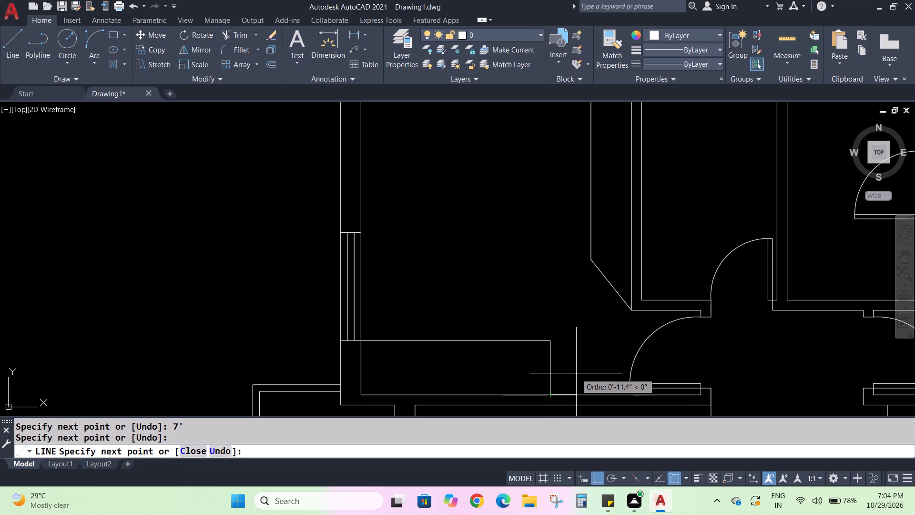
pyautogui.press('Escape')
pyautogui.press('Escape')
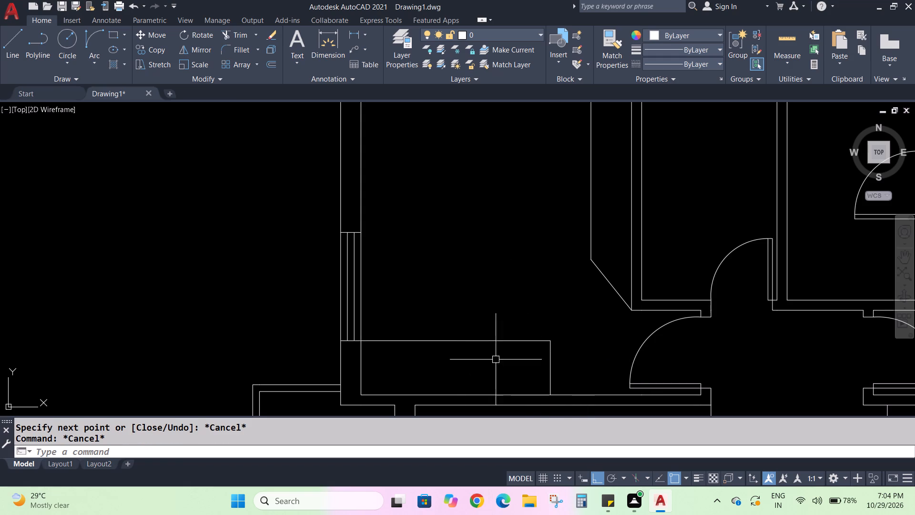
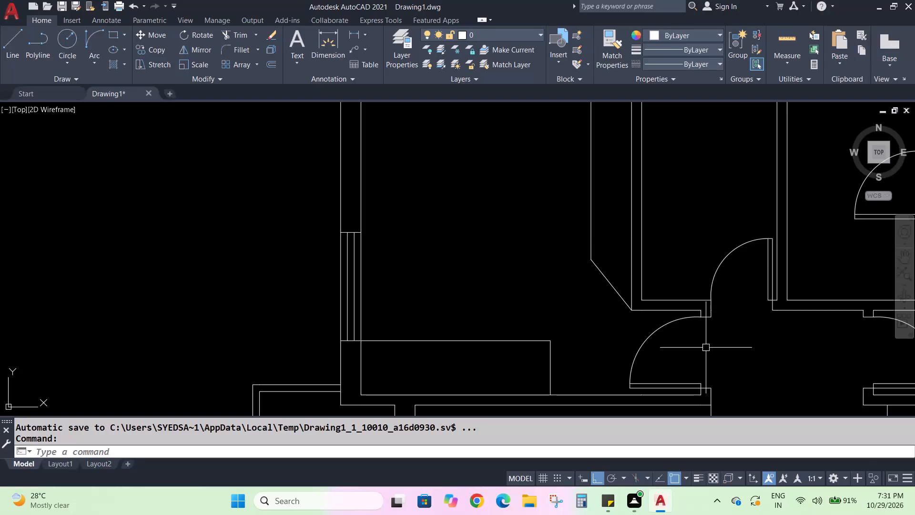
# Look over the upper bedrooms and the whole floor plan to check what is still missing.
pyautogui.moveTo(513, 244); pyautogui.dragTo(498, 314, button='middle')
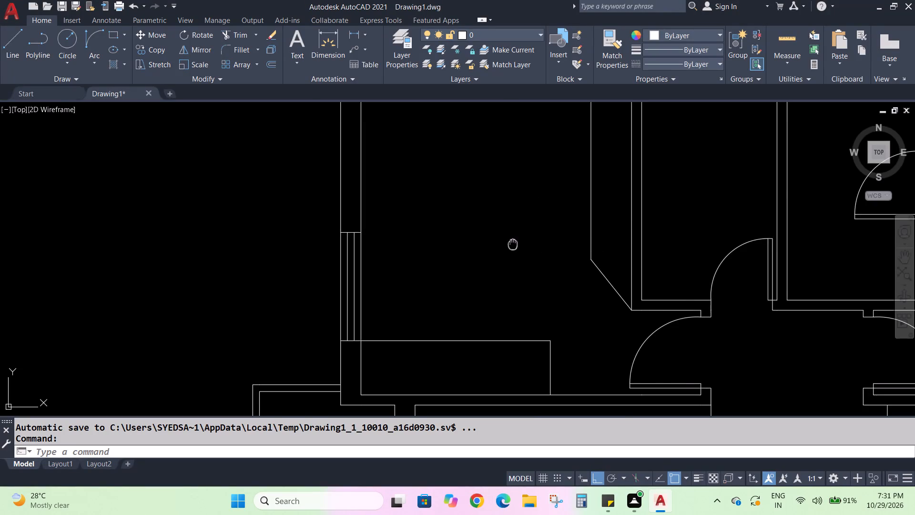
pyautogui.moveTo(498, 314); pyautogui.dragTo(497, 315, button='middle')
pyautogui.moveTo(497, 298); pyautogui.dragTo(483, 232, button='middle')
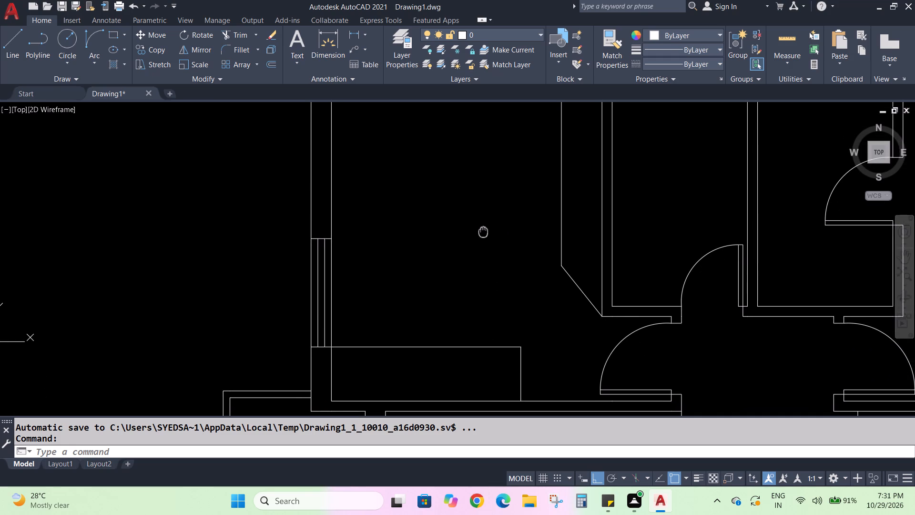
pyautogui.moveTo(483, 232); pyautogui.dragTo(438, 278, button='middle')
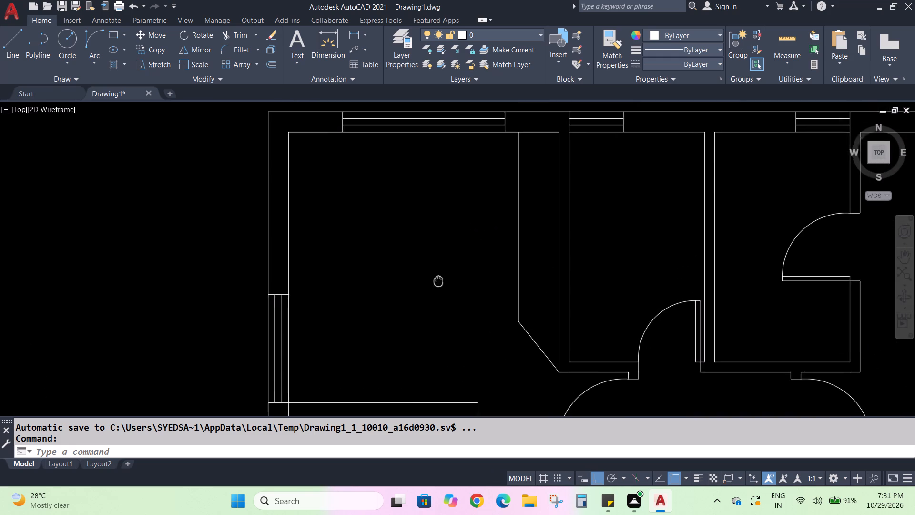
pyautogui.moveTo(438, 278); pyautogui.dragTo(438, 256, button='middle')
pyautogui.moveTo(570, 292); pyautogui.dragTo(457, 306, button='middle')
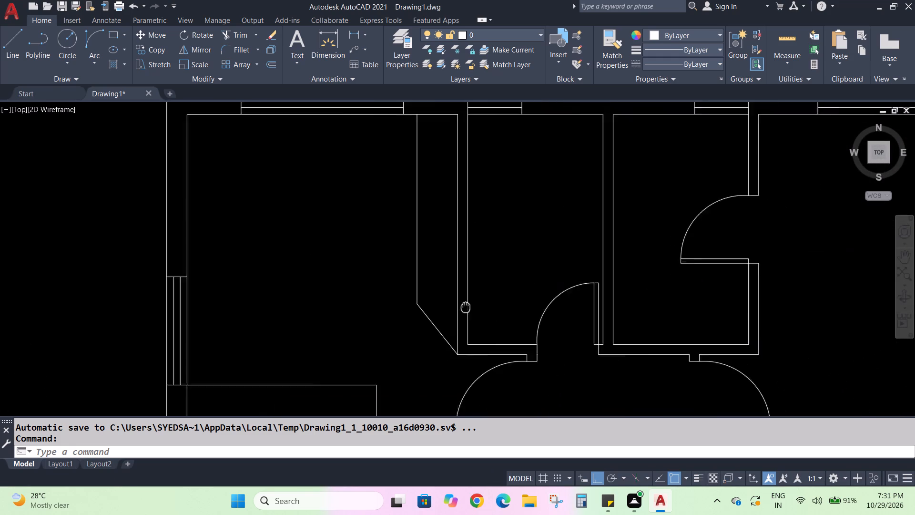
pyautogui.moveTo(457, 306); pyautogui.dragTo(383, 310, button='middle')
pyautogui.scroll(-1, 384, 289)
pyautogui.press('z')
pyautogui.press('Return')
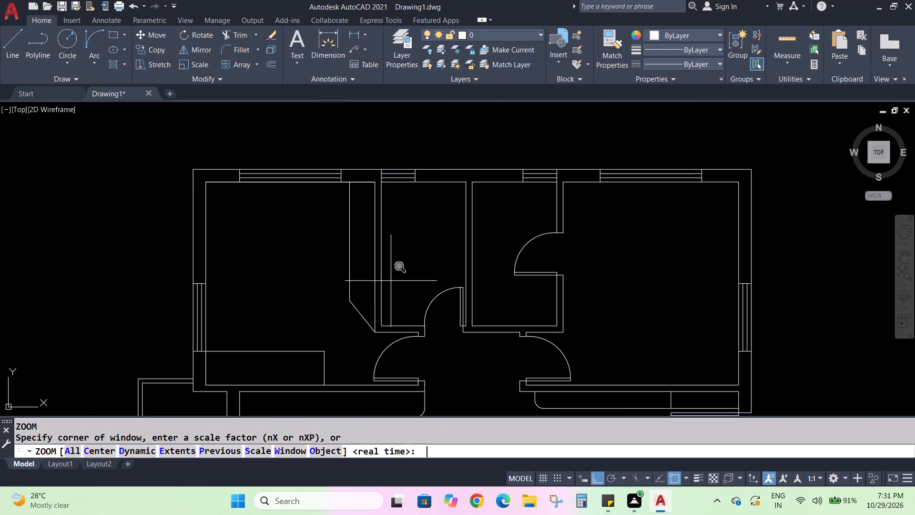
pyautogui.press('e')
pyautogui.press('Return')
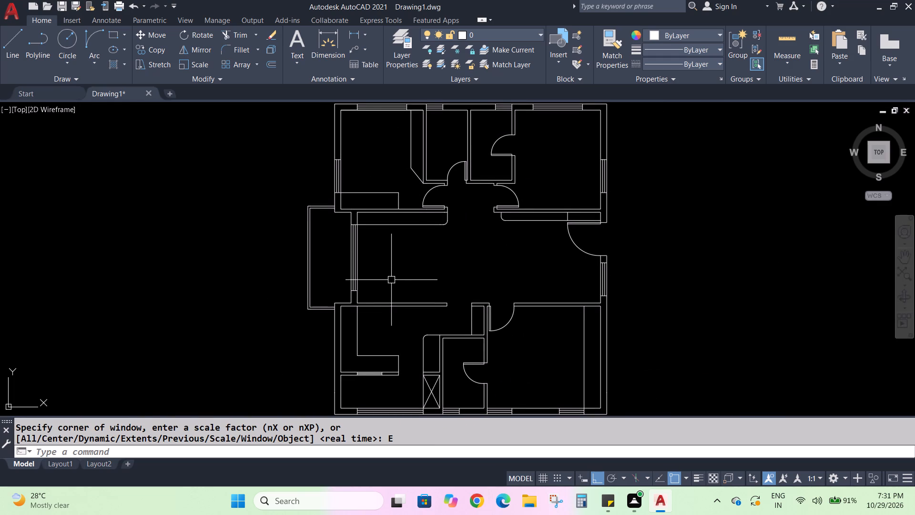
# Draw a vertical divider line across the round-ended strip below the left bedroom, about a third of its length from the window end.
pyautogui.scroll(3, 351, 238)
pyautogui.moveTo(468, 227); pyautogui.dragTo(467, 288, button='middle')
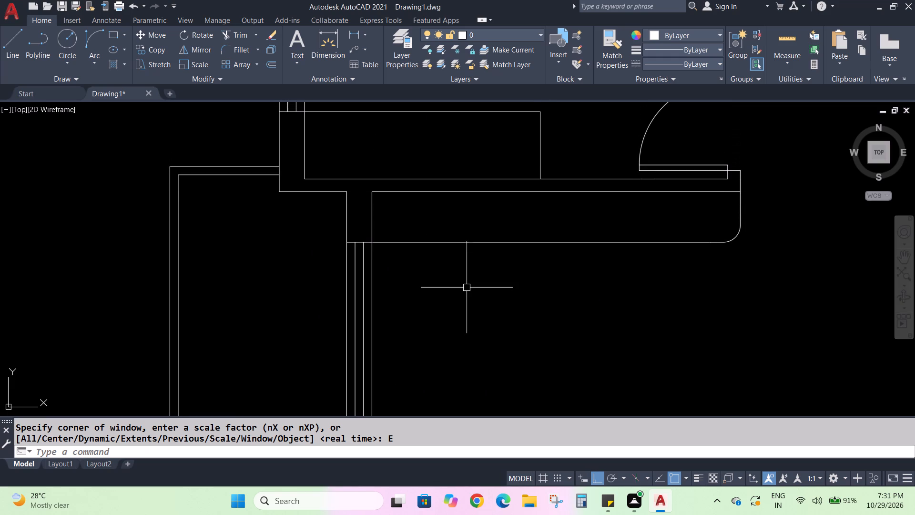
pyautogui.scroll(1, 471, 283)
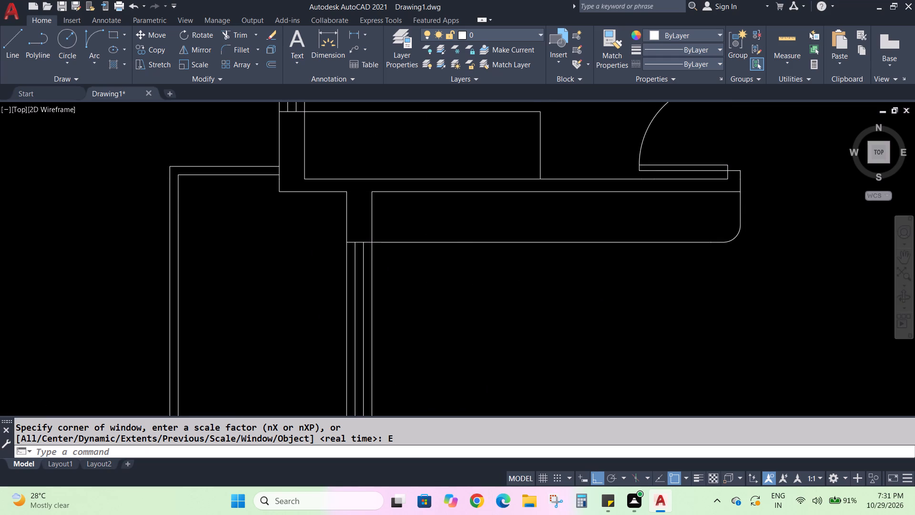
pyautogui.moveTo(471, 283); pyautogui.dragTo(471, 308, button='middle')
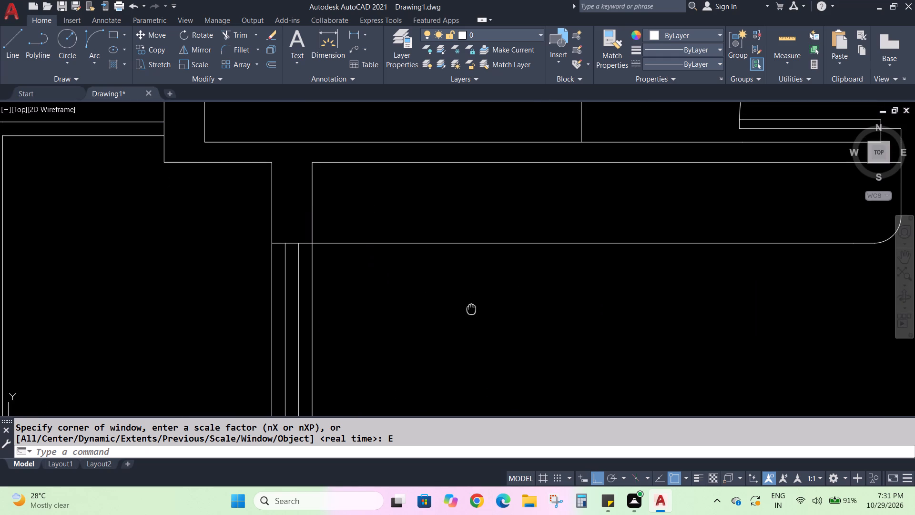
pyautogui.moveTo(471, 308); pyautogui.dragTo(463, 353, button='middle')
pyautogui.press('l')
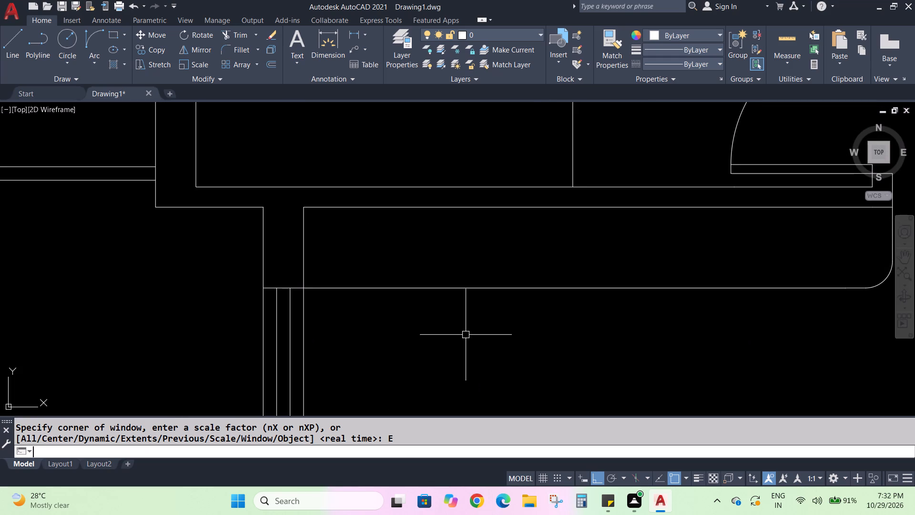
pyautogui.press('Return')
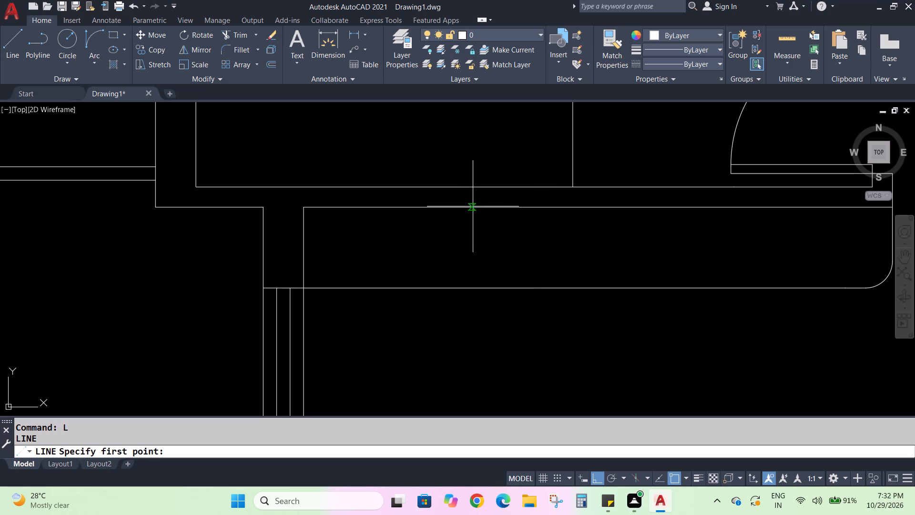
pyautogui.click(486, 207)
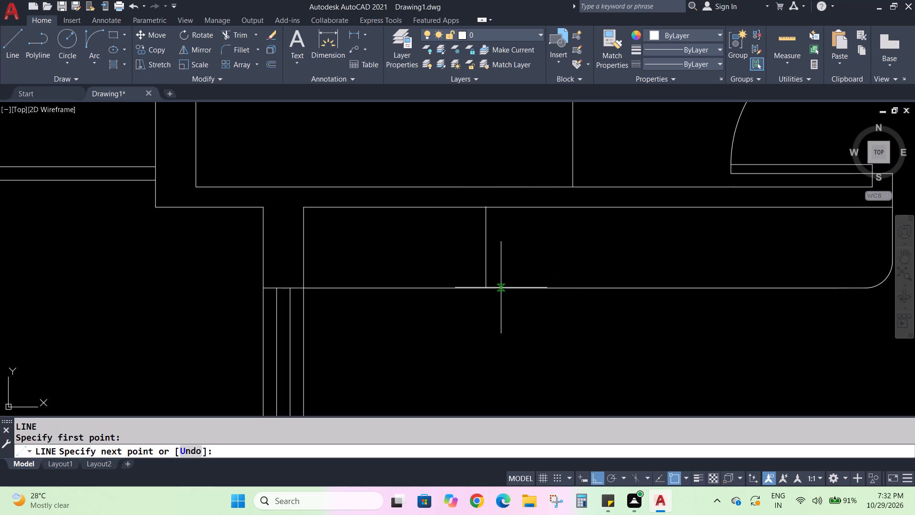
pyautogui.click(484, 287)
pyautogui.press('Escape')
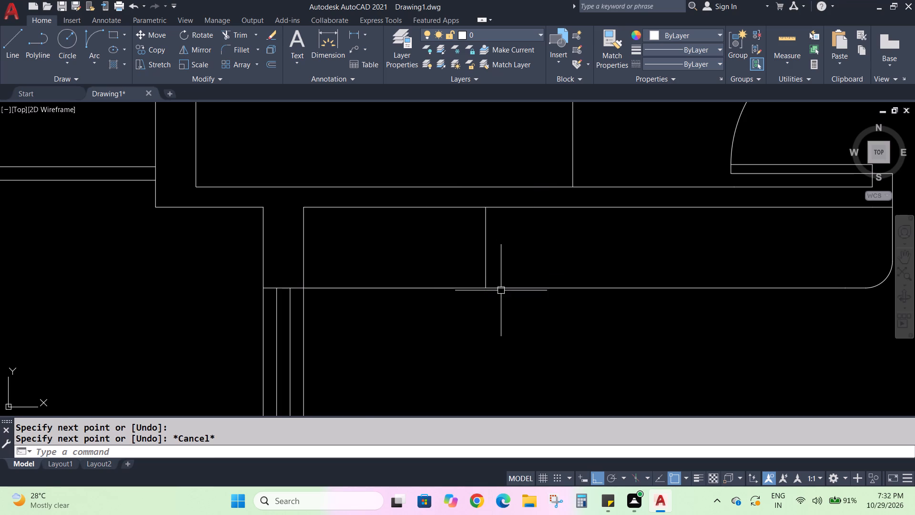
# Offset the inner face of the lower-right bedroom's upper wall 1'-6" into the room.
pyautogui.scroll(-2, 515, 297)
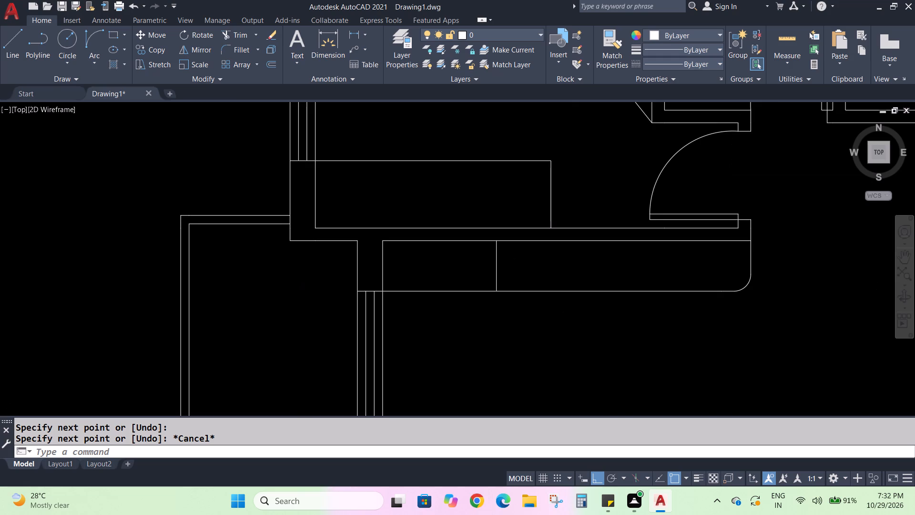
pyautogui.scroll(-2, 516, 314)
pyautogui.moveTo(553, 348); pyautogui.dragTo(485, 283, button='middle')
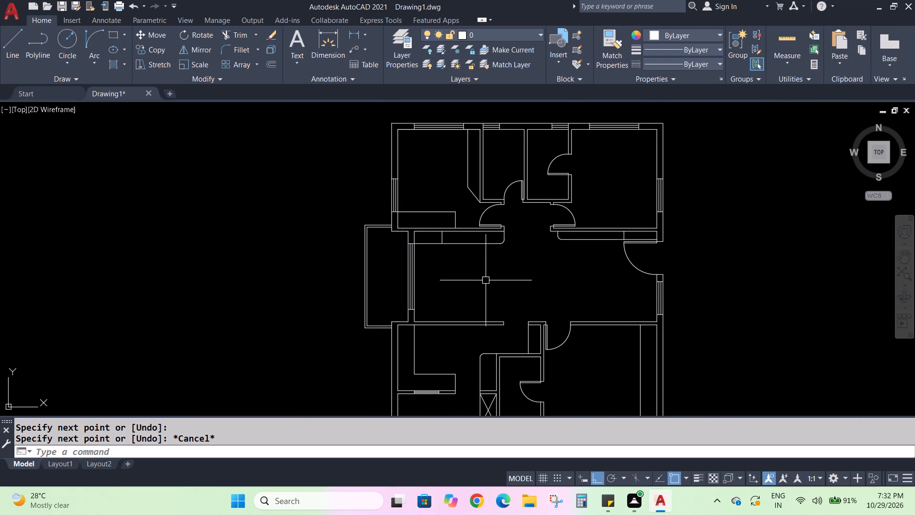
pyautogui.scroll(-1, 487, 279)
pyautogui.scroll(1, 527, 303)
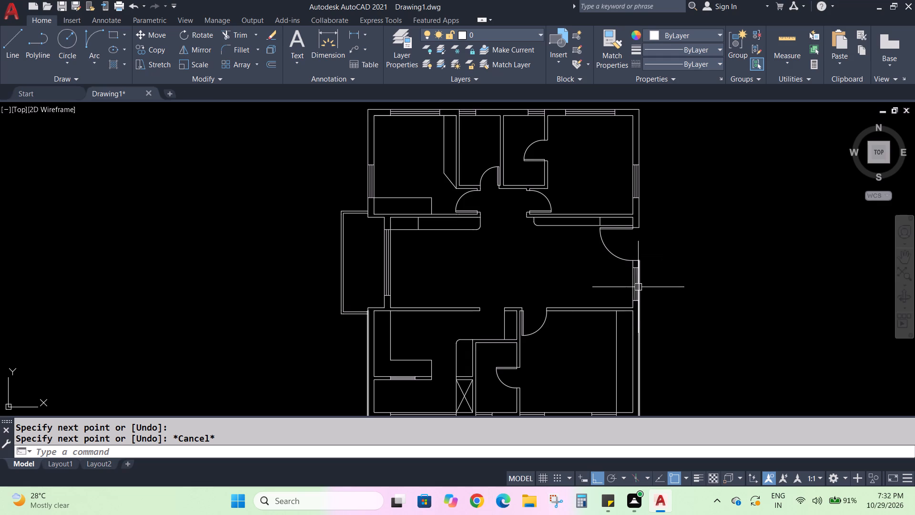
pyautogui.scroll(2, 587, 330)
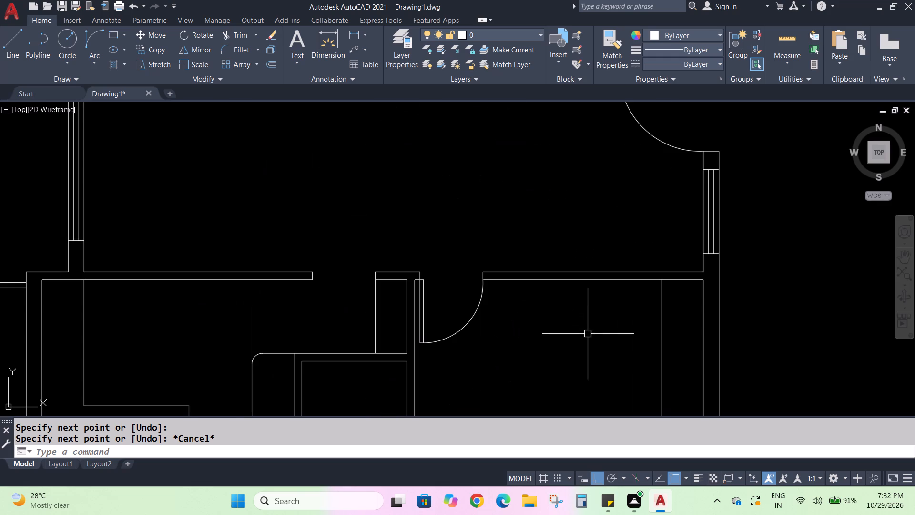
pyautogui.scroll(1, 583, 327)
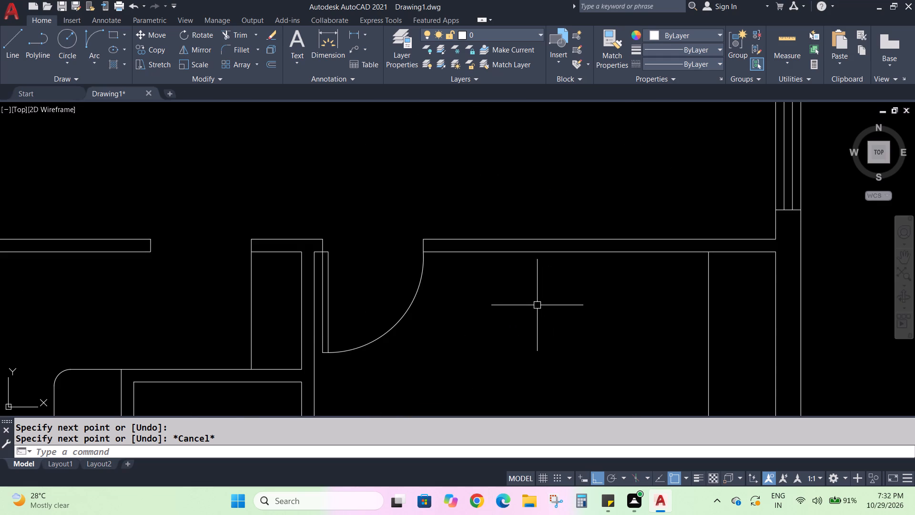
pyautogui.scroll(1, 537, 305)
pyautogui.press('l')
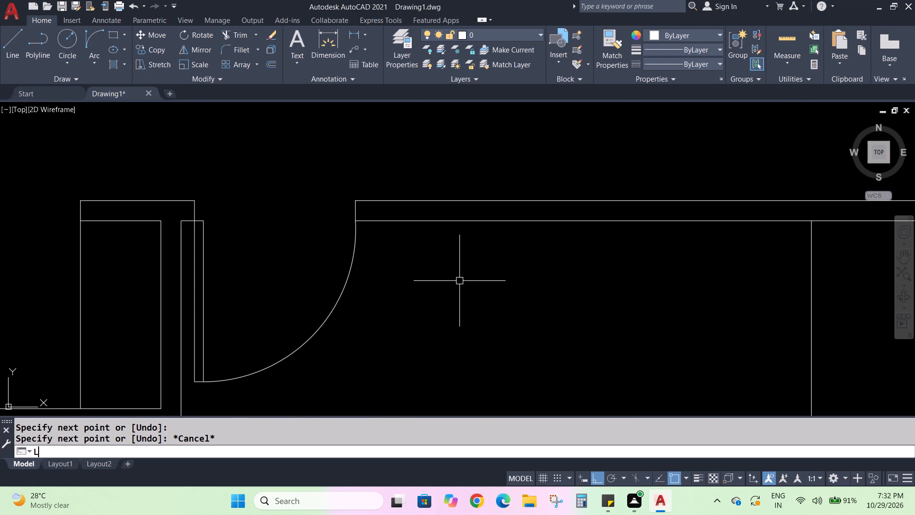
pyautogui.press('Escape')
pyautogui.press('Escape')
pyautogui.press('o')
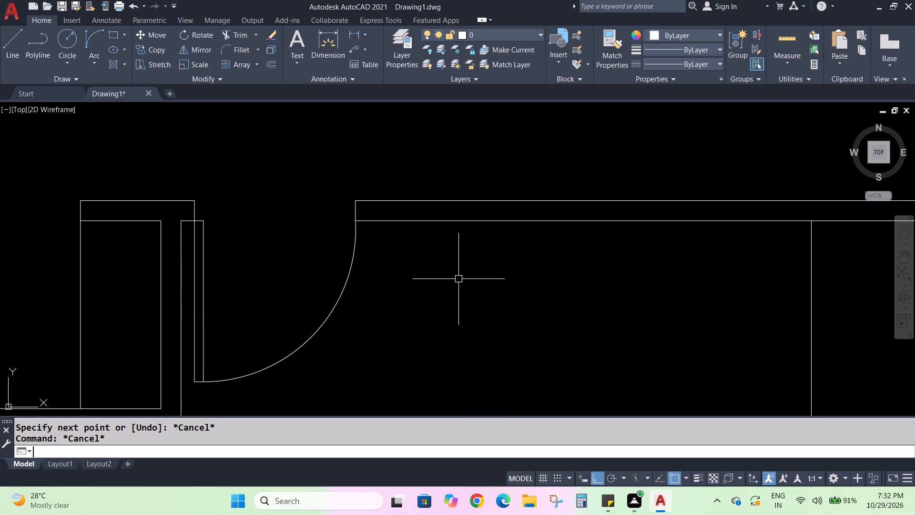
pyautogui.press('Return')
pyautogui.press('1')
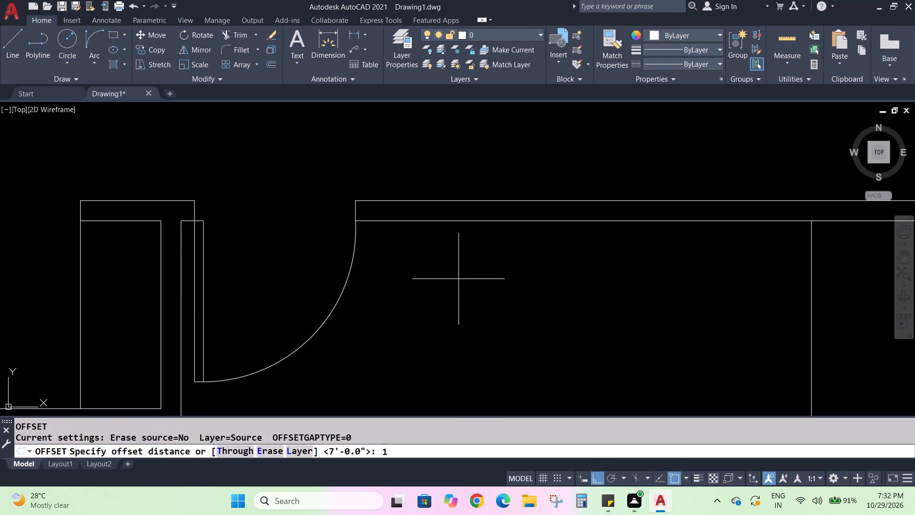
pyautogui.write('\'-6"')
pyautogui.press('Return')
pyautogui.click(529, 223)
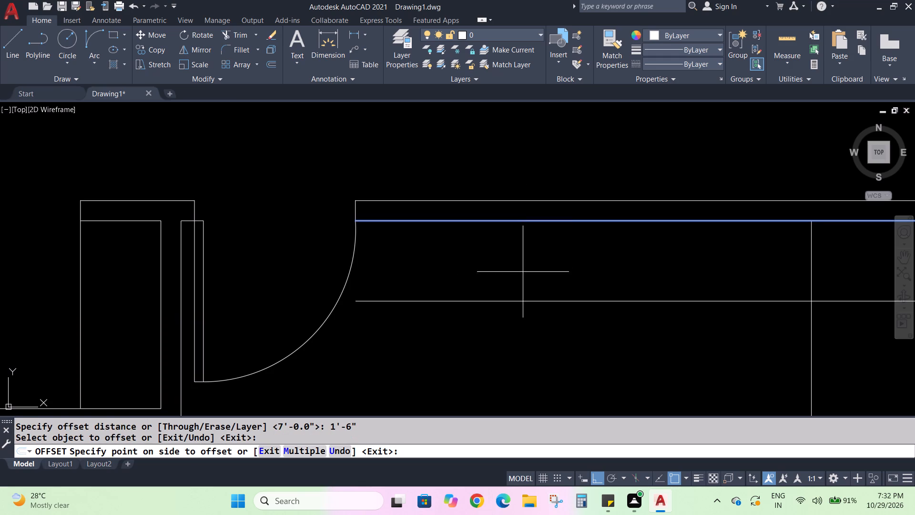
pyautogui.click(523, 273)
pyautogui.press('Escape')
pyautogui.press('Escape')
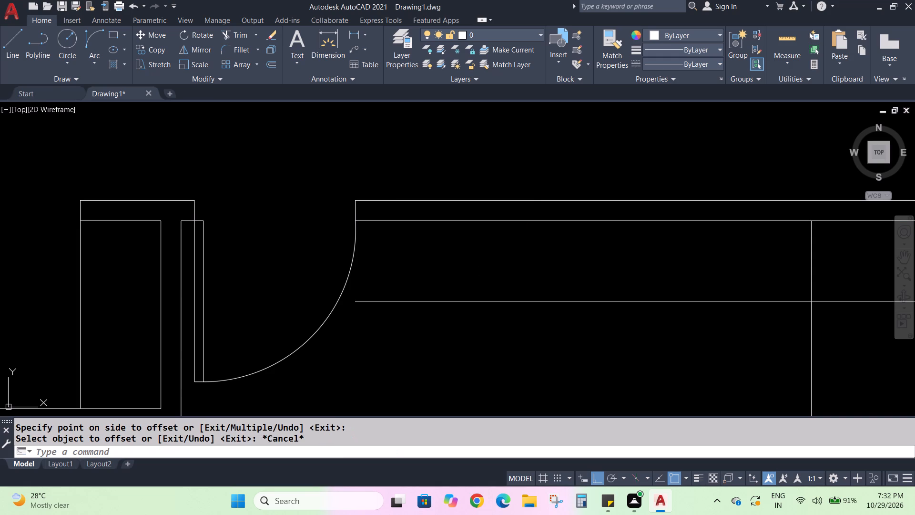
# Trim the offset line's end beyond the vertical line beside the lower-right bedroom's outer wall.
pyautogui.write('TR')
pyautogui.press('Return')
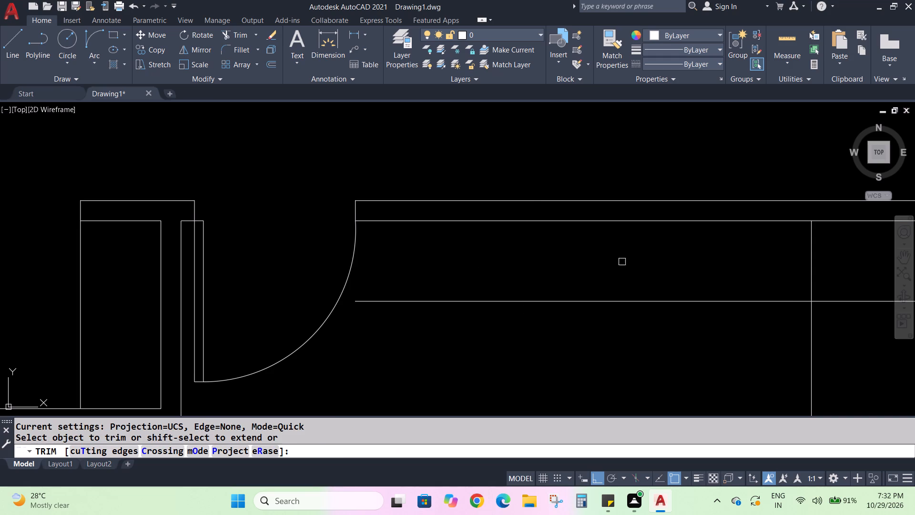
pyautogui.click(840, 299)
pyautogui.press('Escape')
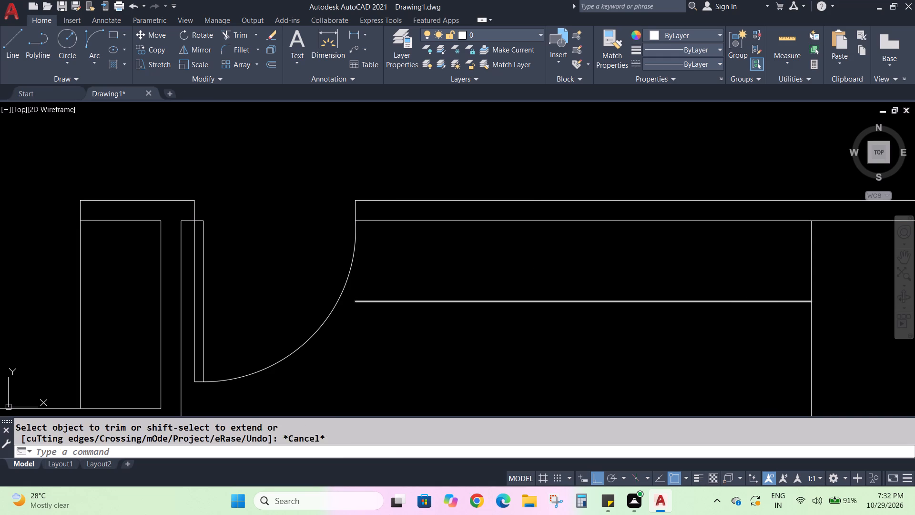
pyautogui.press('Escape')
# Close the strip's door-side end with a vertical line from the offset line up to the wall corner at the door opening.
pyautogui.press('l')
pyautogui.press('Return')
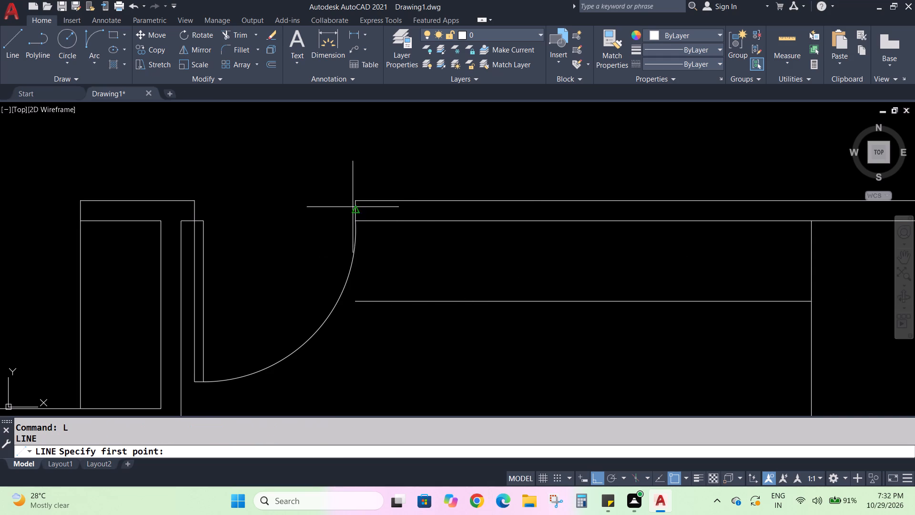
pyautogui.click(354, 299)
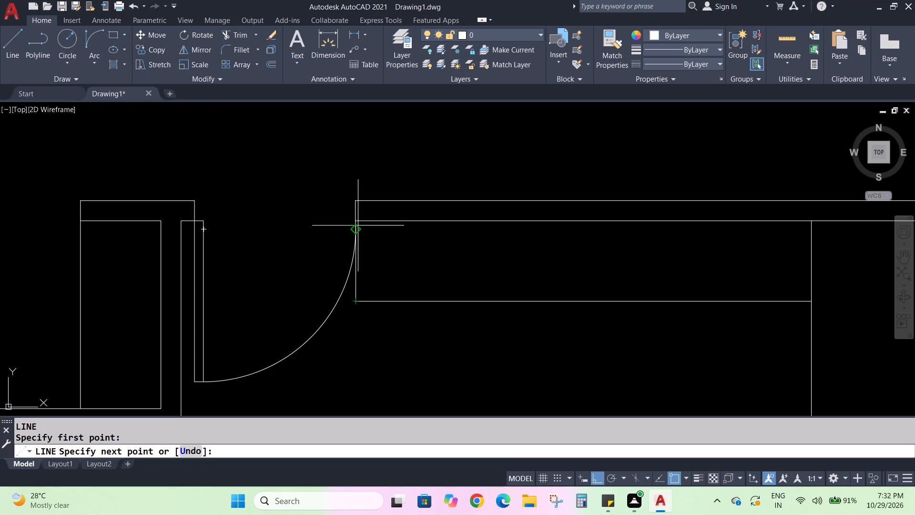
pyautogui.click(357, 222)
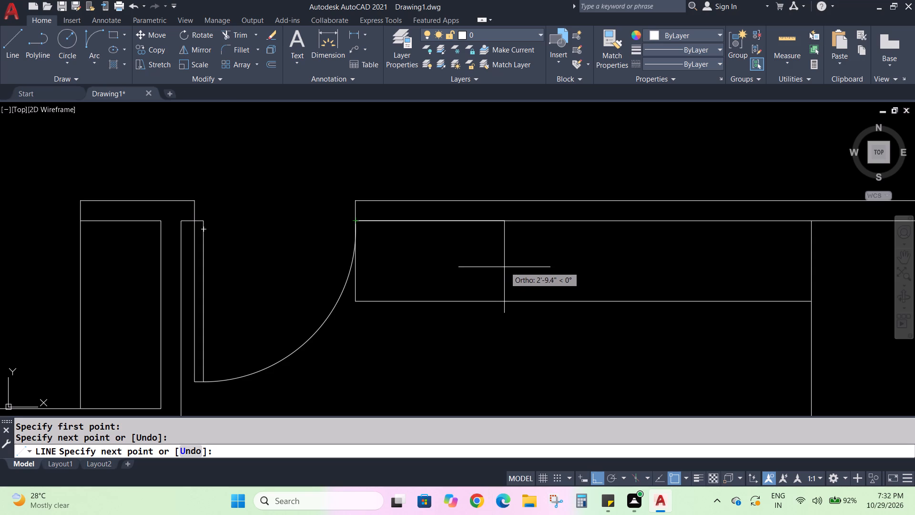
pyautogui.press('Escape')
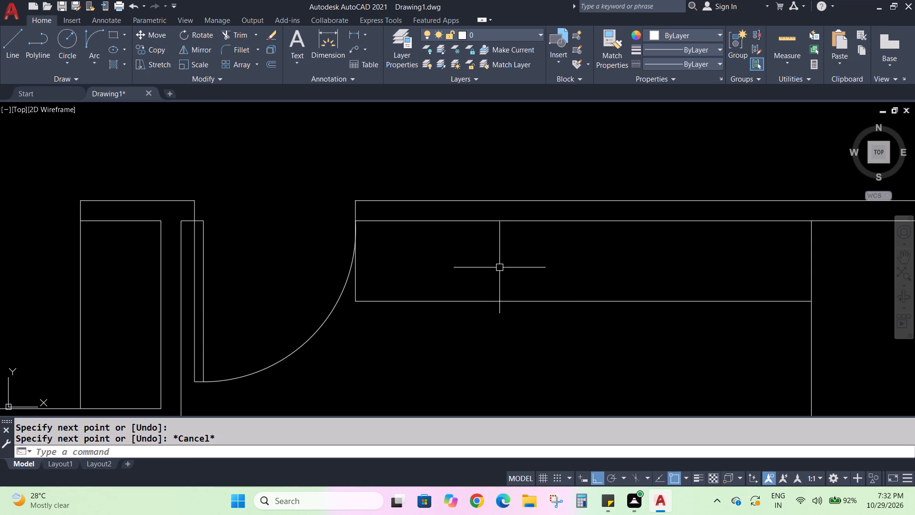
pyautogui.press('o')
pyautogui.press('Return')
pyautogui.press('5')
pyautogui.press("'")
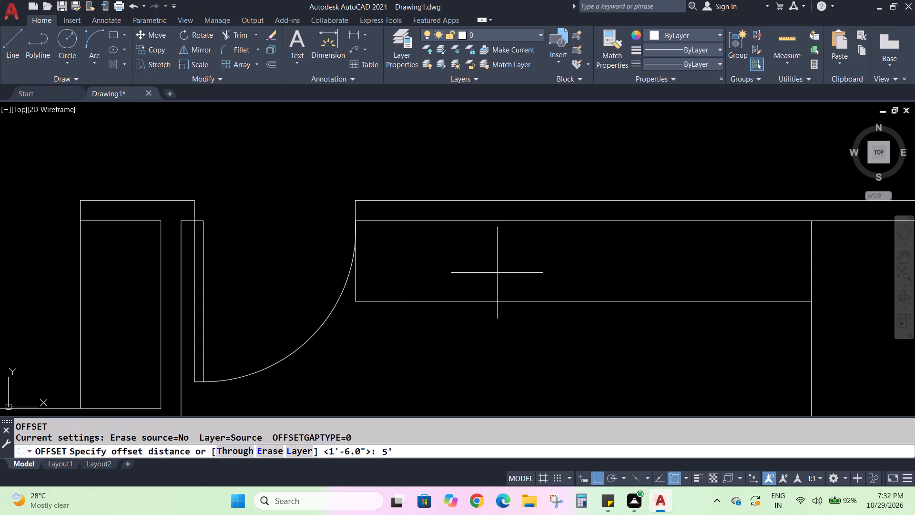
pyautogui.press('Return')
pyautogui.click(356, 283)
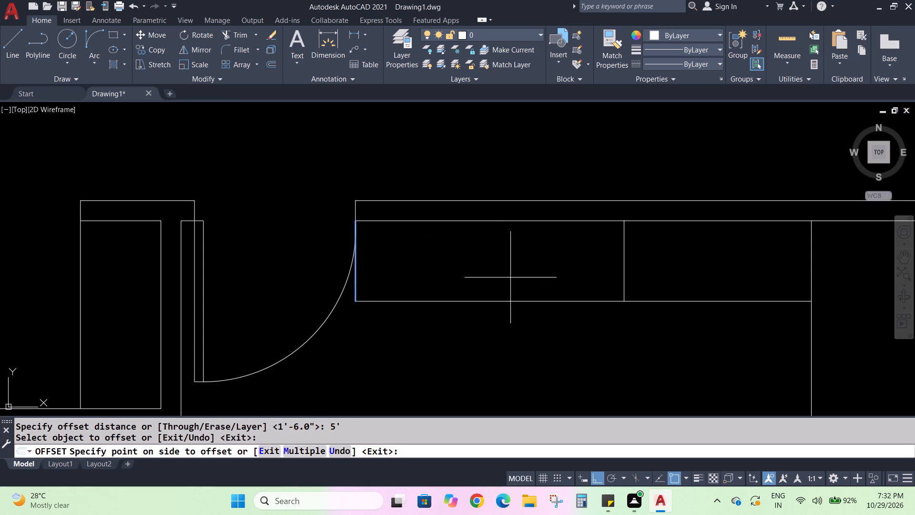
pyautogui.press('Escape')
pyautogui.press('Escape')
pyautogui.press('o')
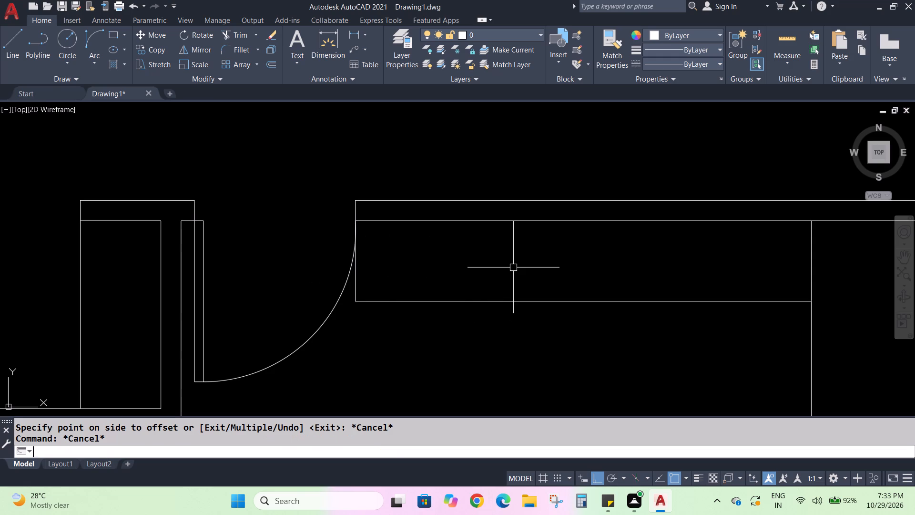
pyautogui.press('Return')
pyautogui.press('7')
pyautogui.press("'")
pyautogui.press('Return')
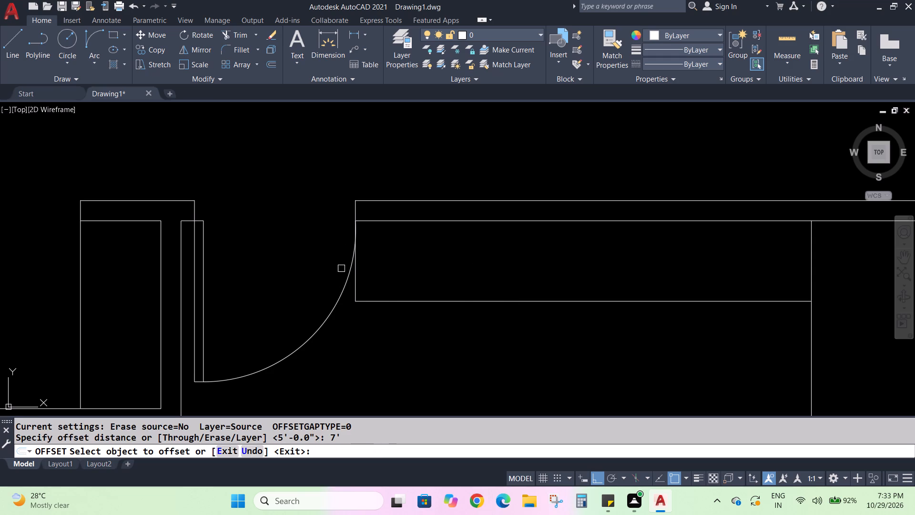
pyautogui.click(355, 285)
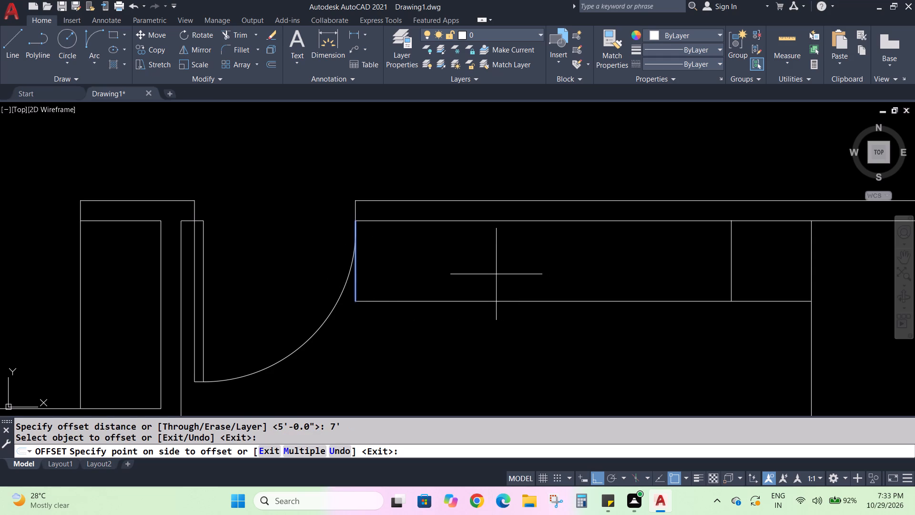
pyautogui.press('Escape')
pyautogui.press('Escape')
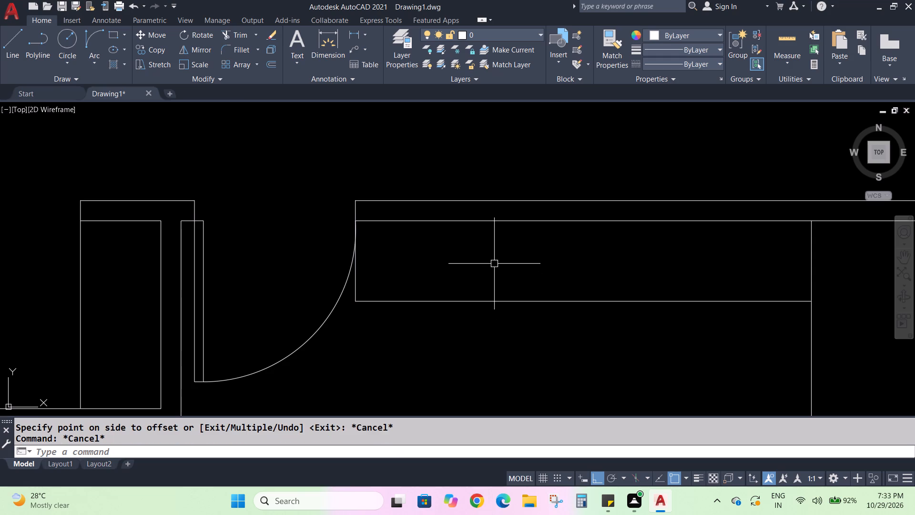
# Replace the strip's long edge in the lower-right bedroom with a line offset 1' from the upper wall's inner face.
pyautogui.click(514, 301)
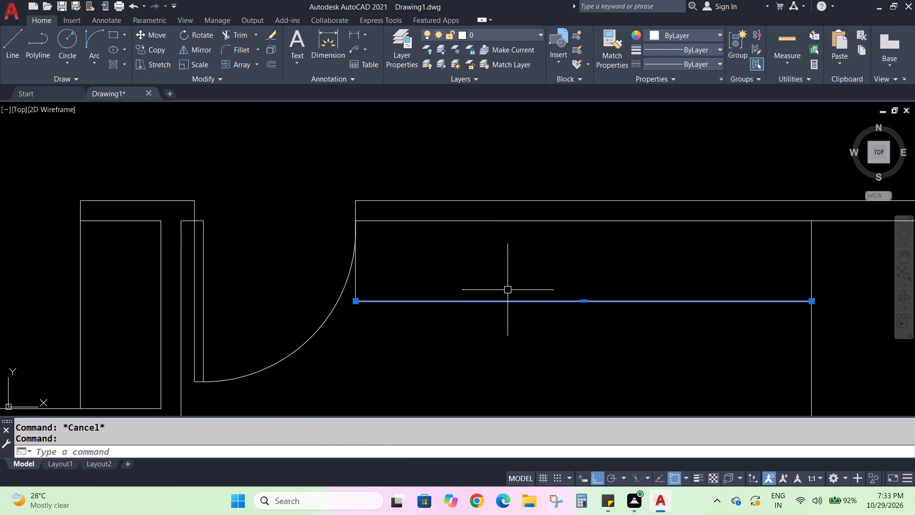
pyautogui.press('Delete')
pyautogui.press('o')
pyautogui.press('Return')
pyautogui.press('1')
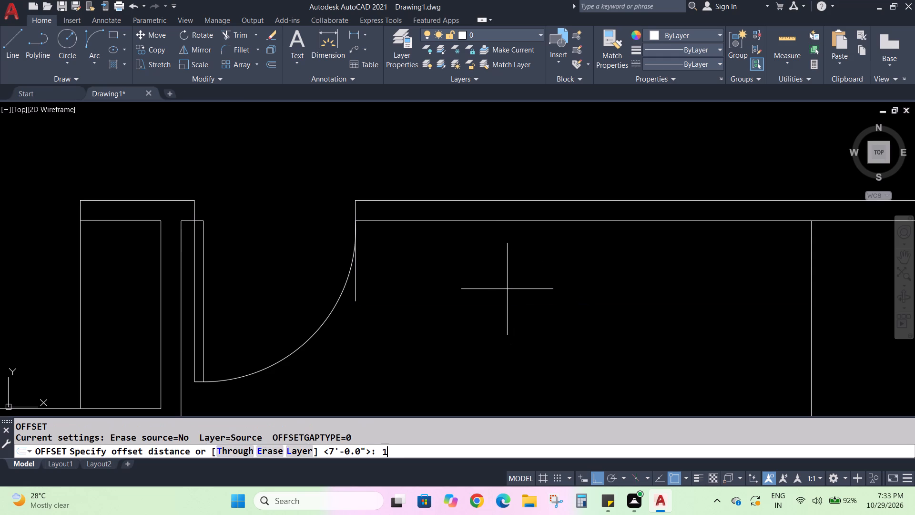
pyautogui.press("'")
pyautogui.press('Return')
pyautogui.click(506, 222)
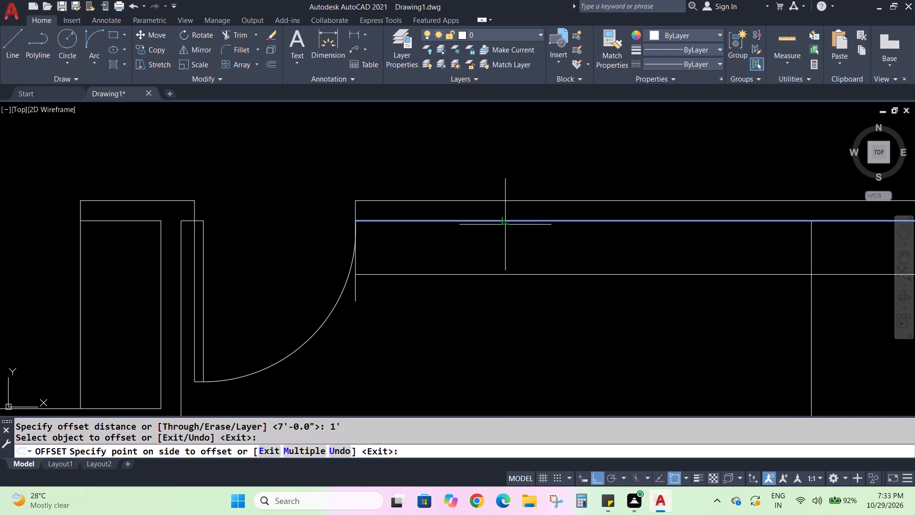
pyautogui.click(501, 266)
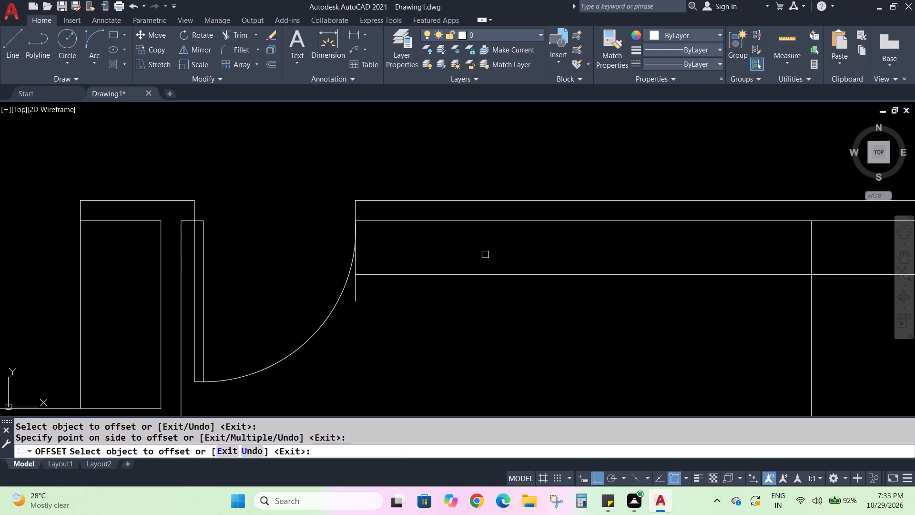
pyautogui.press('Escape')
# Trim the door-side end line where it extends past the strip's new long edge.
pyautogui.write('TR')
pyautogui.press('Return')
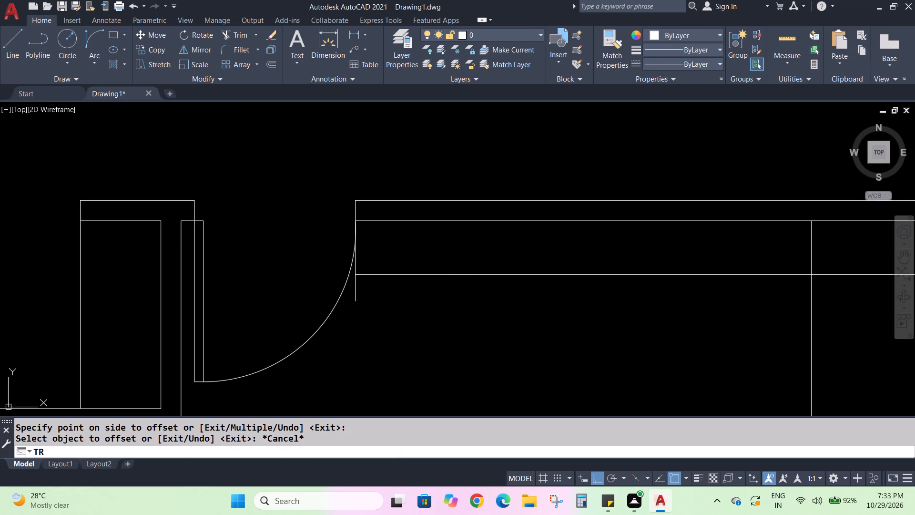
pyautogui.click(354, 292)
pyautogui.press('Escape')
pyautogui.press('Escape')
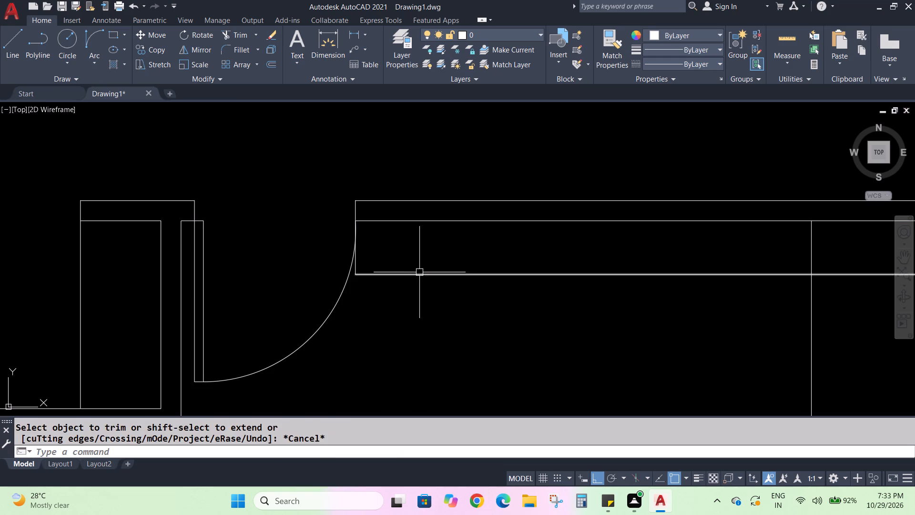
pyautogui.press('Escape')
# Offset the strip's door-side end line 5' along the wall, away from the door.
pyautogui.press('o')
pyautogui.press('Return')
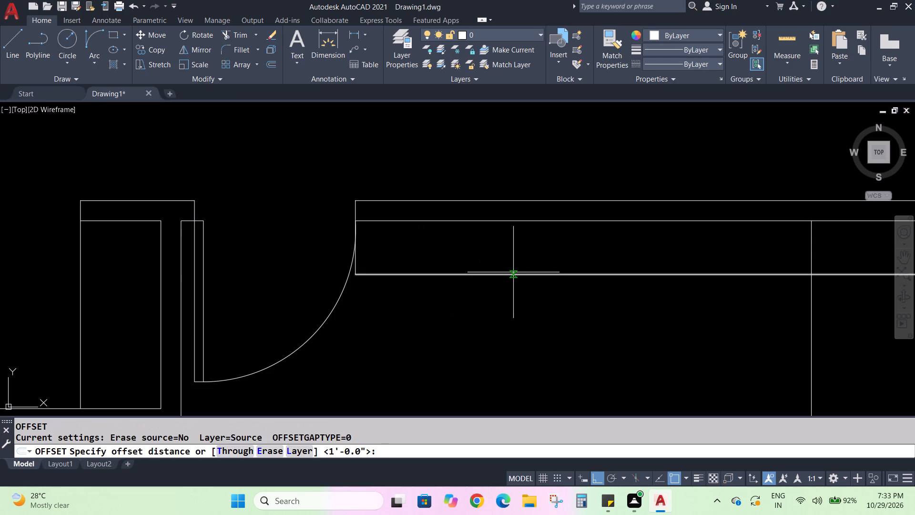
pyautogui.press('5')
pyautogui.press("'")
pyautogui.press('Return')
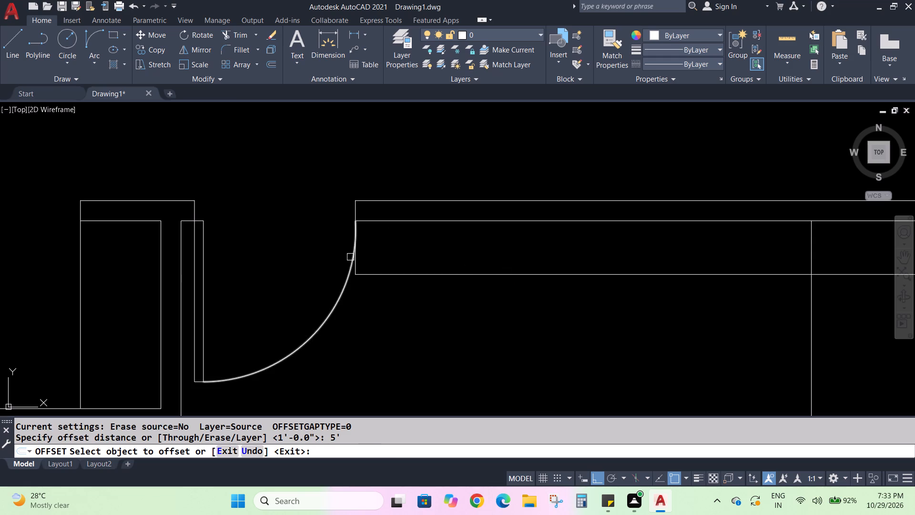
pyautogui.click(356, 261)
pyautogui.click(544, 255)
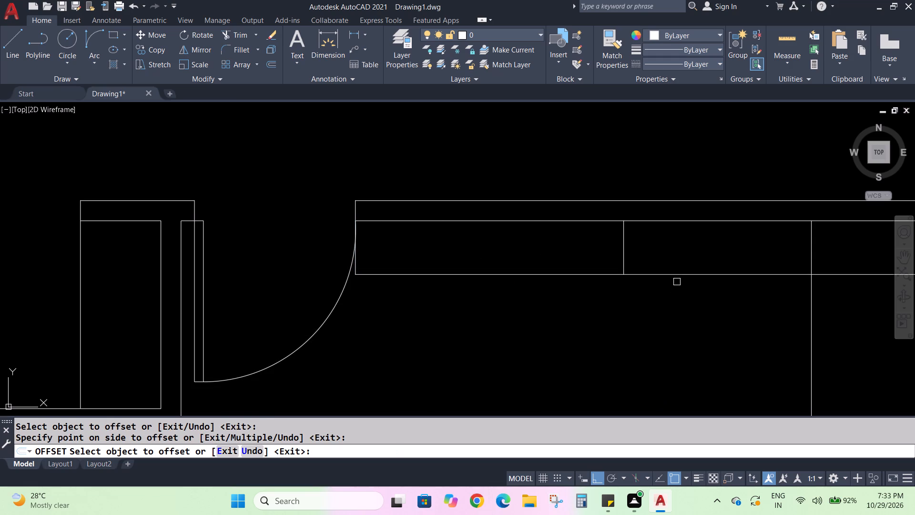
pyautogui.press('Escape')
pyautogui.press('Escape')
# Trim the strip's long edge beyond the 5' end line, including the piece running to the outer wall.
pyautogui.press('r')
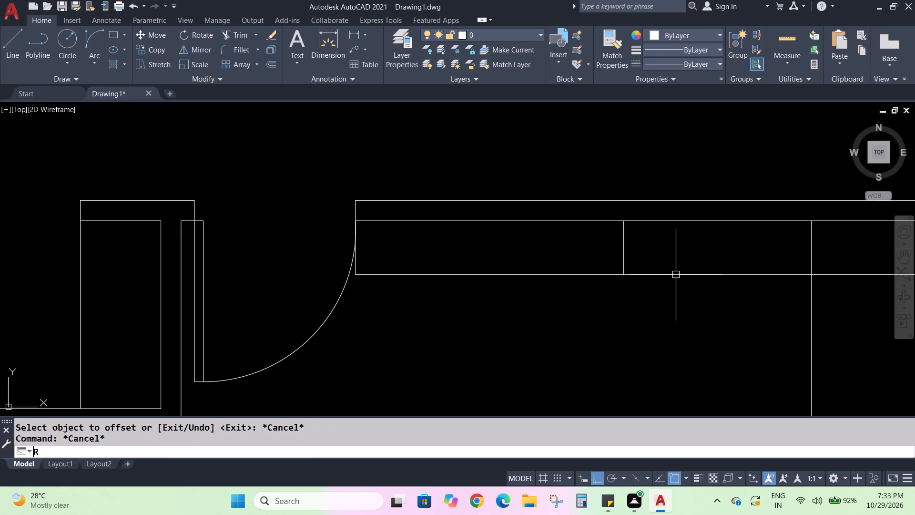
pyautogui.press('BackSpace')
pyautogui.write('TR')
pyautogui.press('Return')
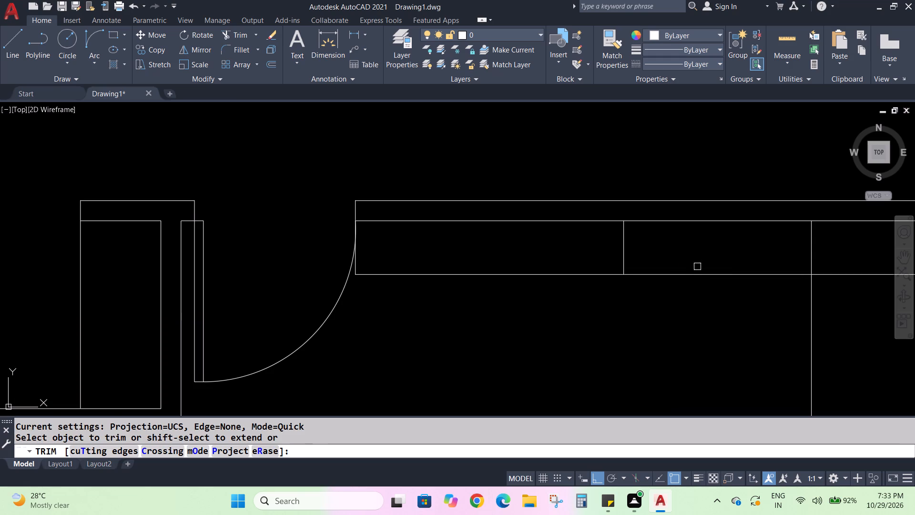
pyautogui.click(694, 275)
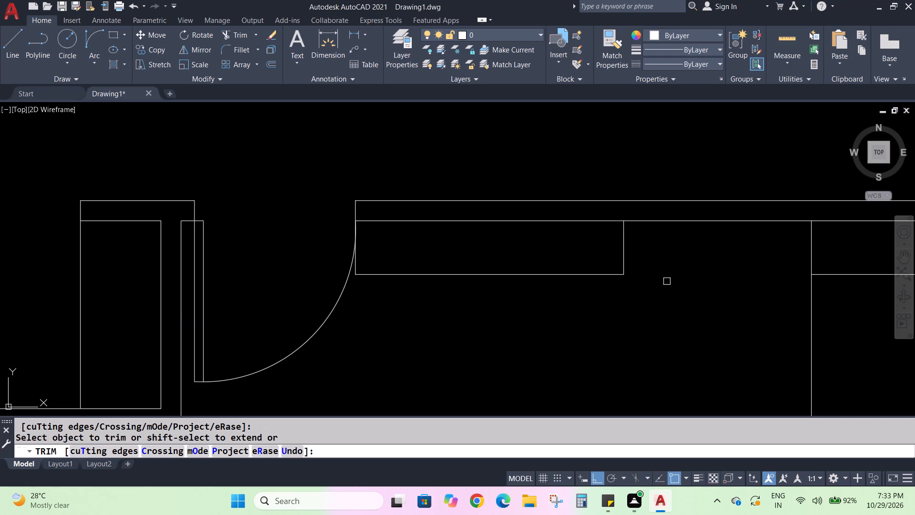
pyautogui.moveTo(670, 284); pyautogui.dragTo(460, 276, button='middle')
pyautogui.click(678, 264)
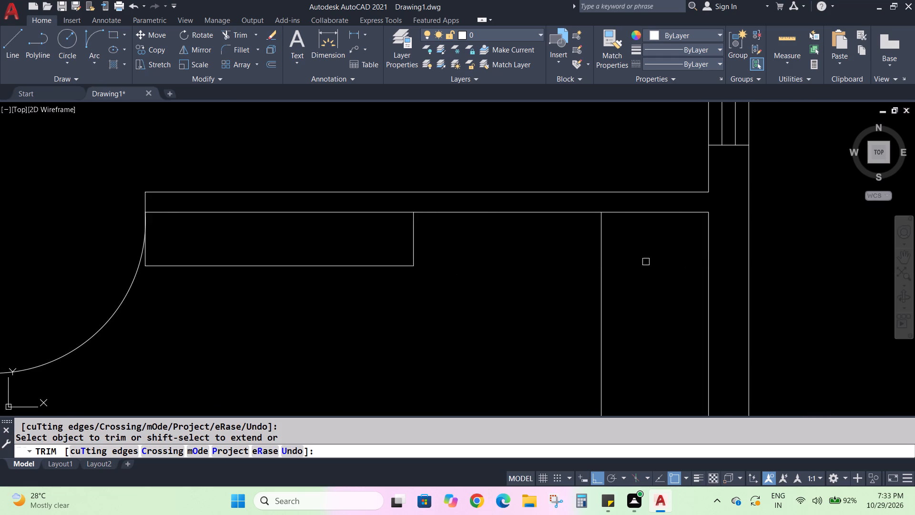
pyautogui.moveTo(536, 326); pyautogui.dragTo(572, 315, button='middle')
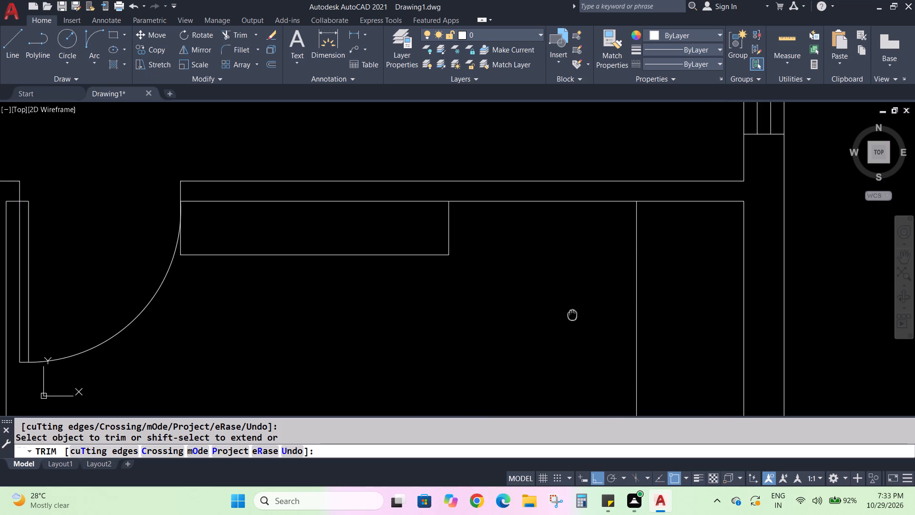
pyautogui.moveTo(572, 315); pyautogui.dragTo(594, 315, button='middle')
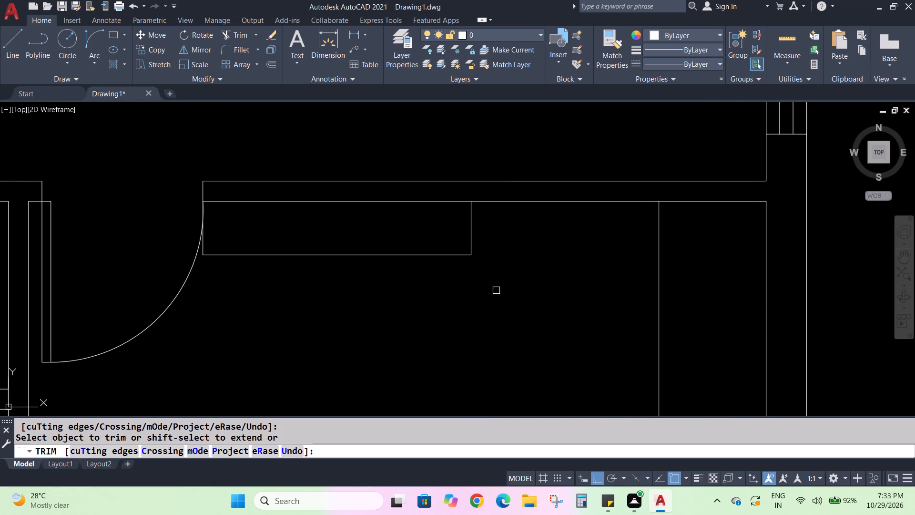
pyautogui.press('Escape')
pyautogui.press('Escape')
# Draw a diagonal line from the strip's free outer corner up to the wall's inner face, slanting away from the door.
pyautogui.press('l')
pyautogui.press('Return')
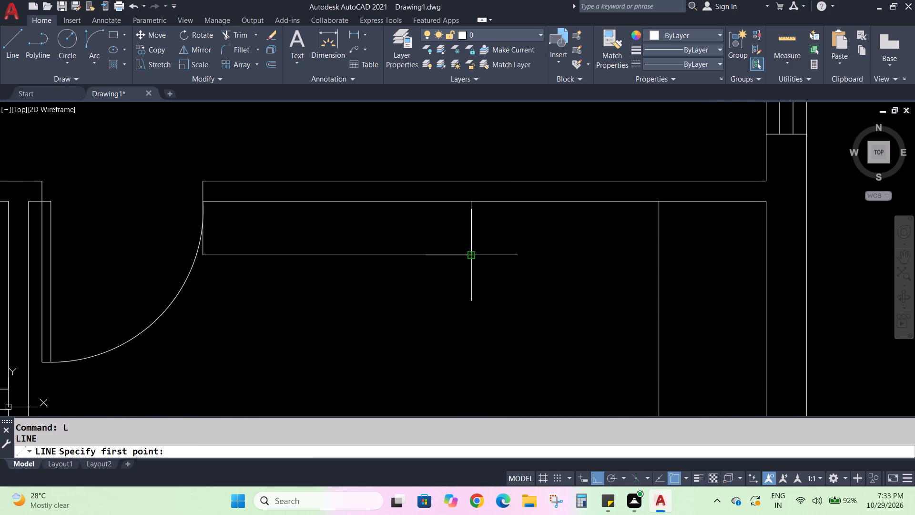
pyautogui.click(473, 253)
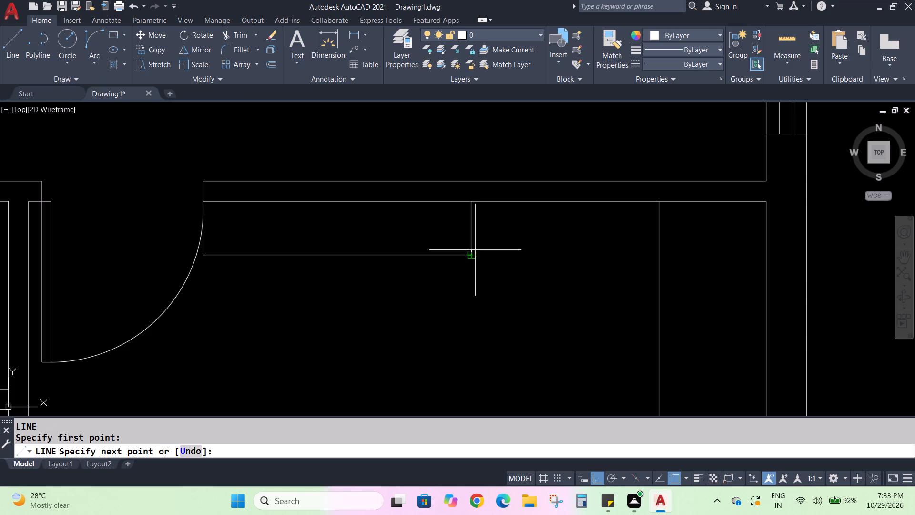
pyautogui.click(529, 202)
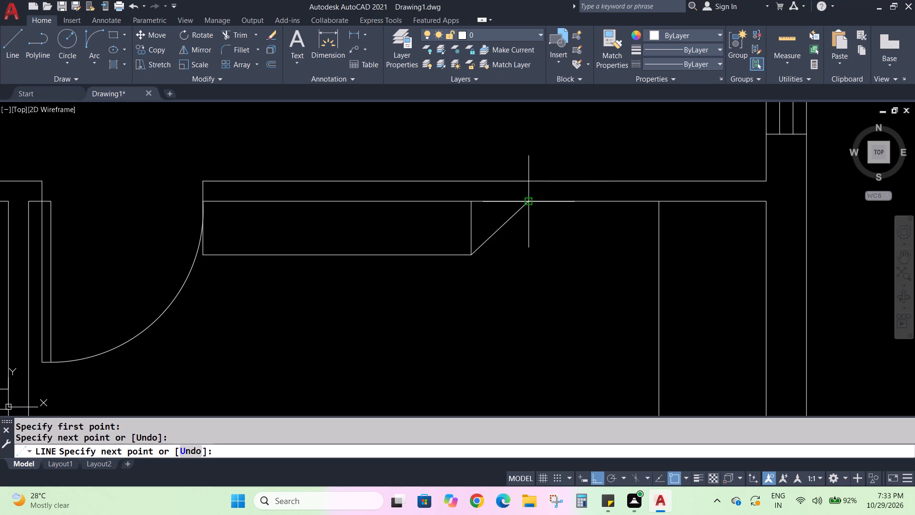
pyautogui.press('Escape')
pyautogui.press('Escape')
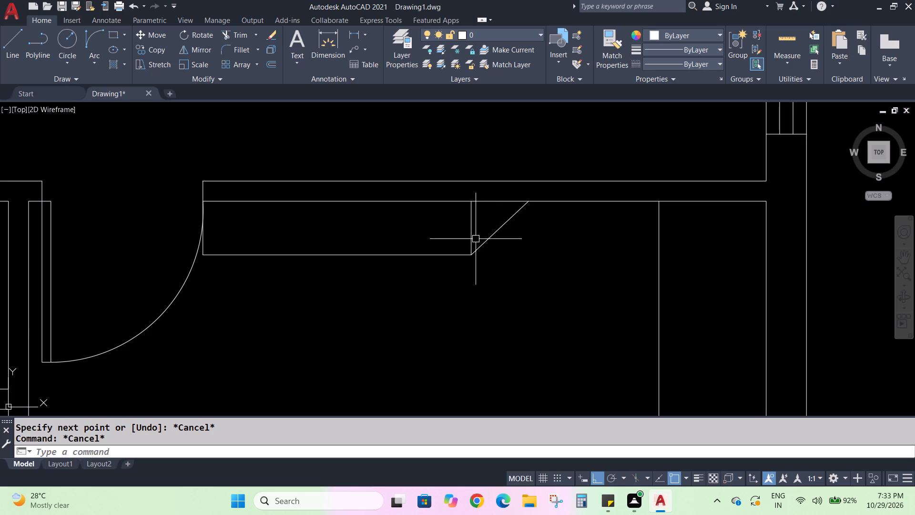
# Delete the vertical end line beside the diagonal, leaving the slanted end on the strip.
pyautogui.click(470, 235)
pyautogui.press('Delete')
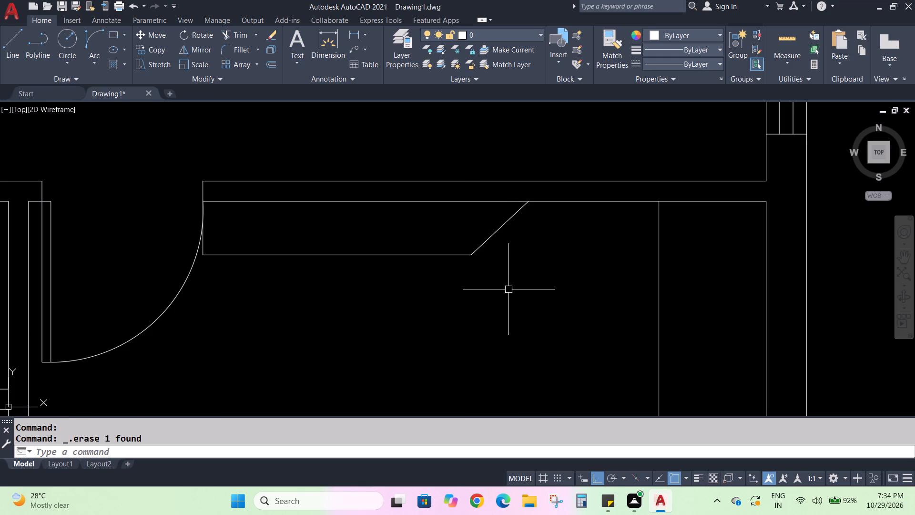
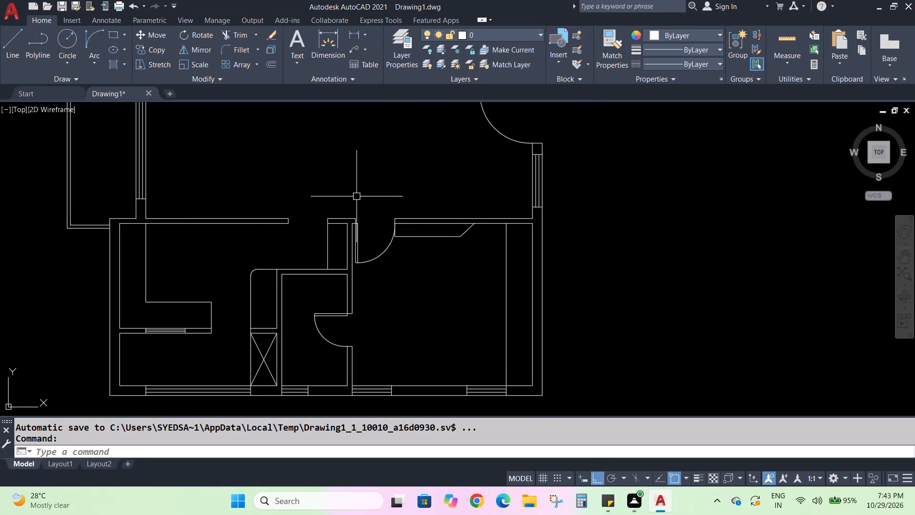
# Inspect the slanted-end strip beside the bedroom door, and review the built-in outlines and walls across the whole floor plan.
pyautogui.scroll(1, 396, 203)
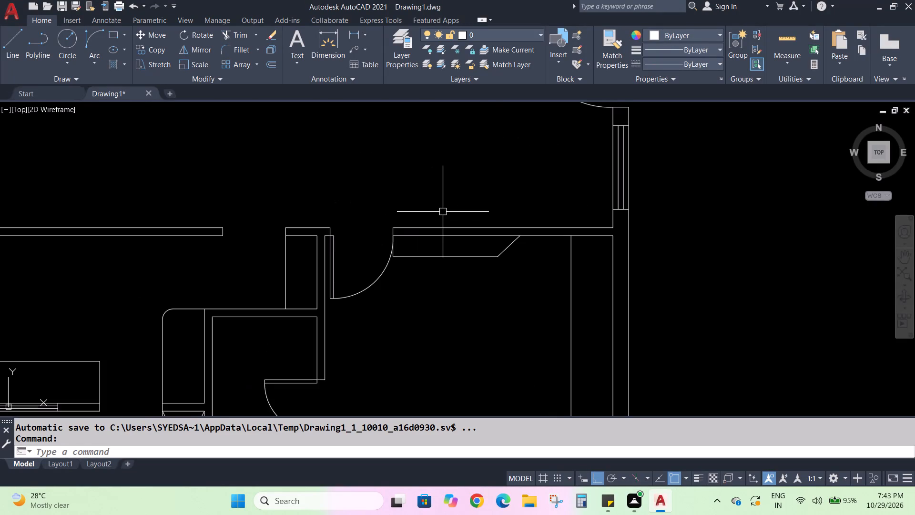
pyautogui.scroll(-1, 443, 212)
pyautogui.moveTo(356, 164); pyautogui.dragTo(507, 251, button='middle')
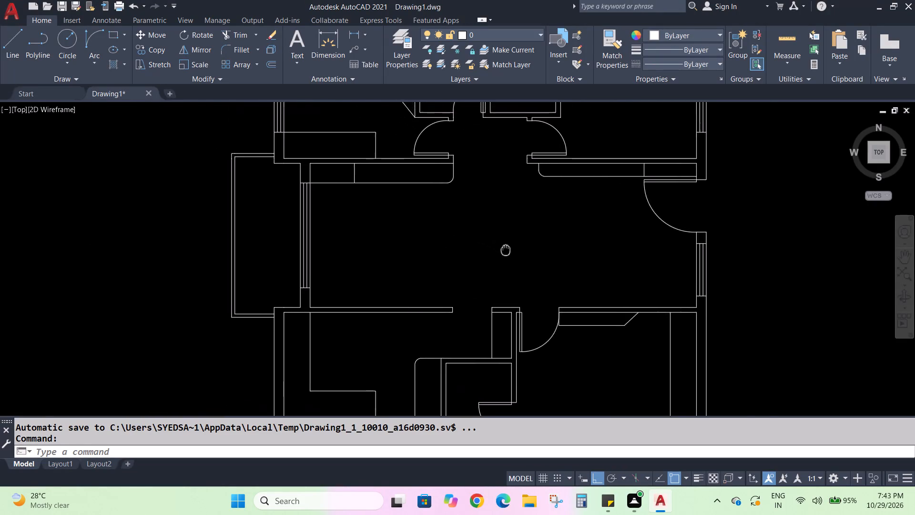
pyautogui.moveTo(507, 251); pyautogui.dragTo(572, 274, button='middle')
pyautogui.scroll(-1, 541, 261)
pyautogui.moveTo(529, 264); pyautogui.dragTo(508, 267, button='middle')
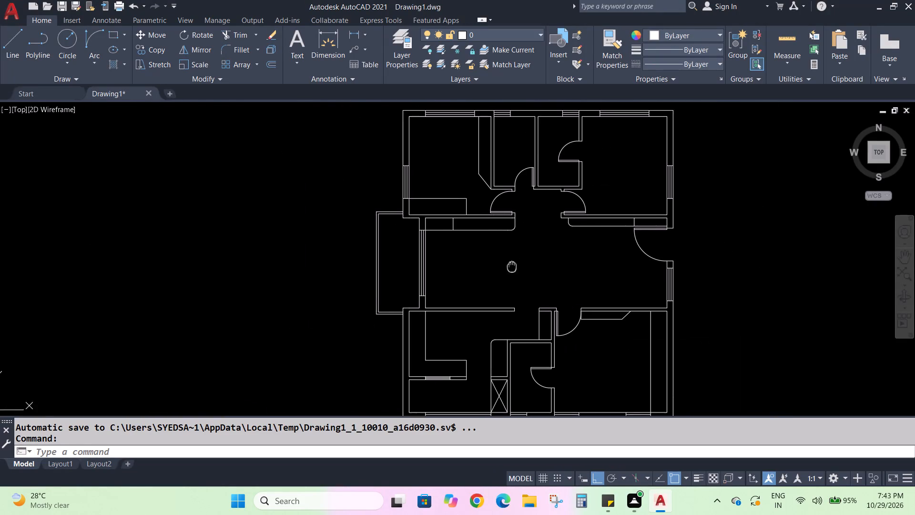
pyautogui.moveTo(508, 267); pyautogui.dragTo(454, 251, button='middle')
pyautogui.scroll(-1, 470, 241)
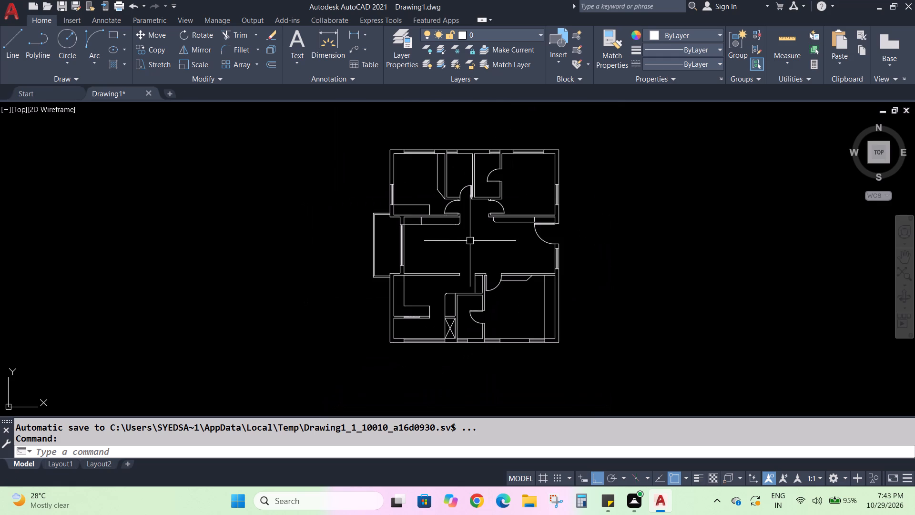
pyautogui.scroll(1, 468, 284)
pyautogui.scroll(1, 381, 357)
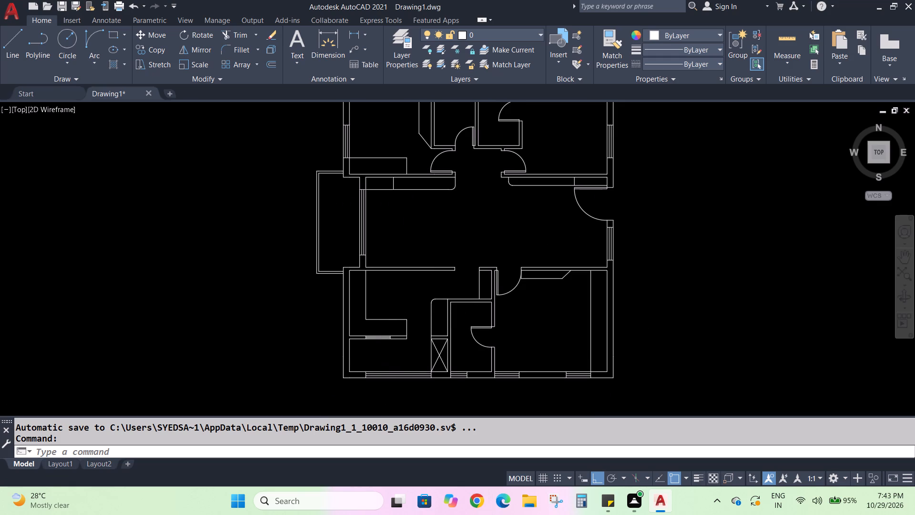
pyautogui.scroll(-1, 428, 303)
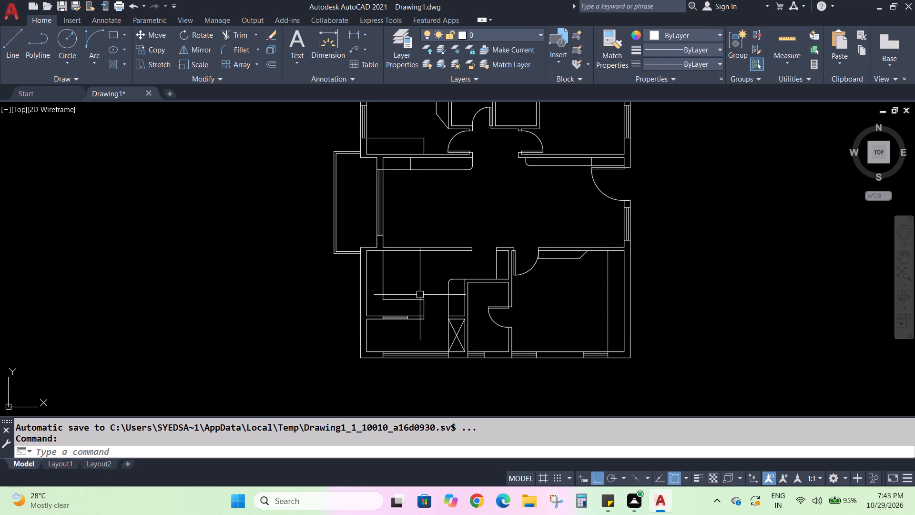
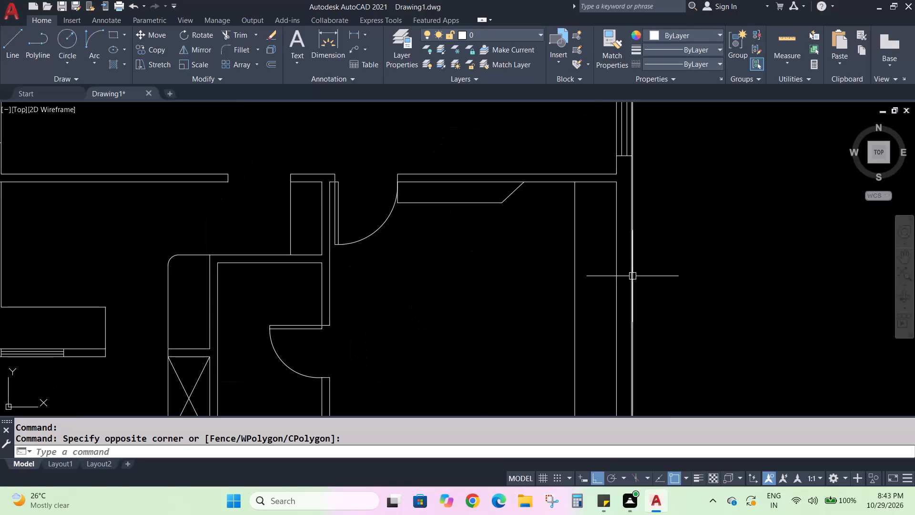
# Measure the length of the built-in strip's inner line along the lower-right bedroom's outer side wall.
pyautogui.moveTo(687, 332); pyautogui.dragTo(648, 286, button='middle')
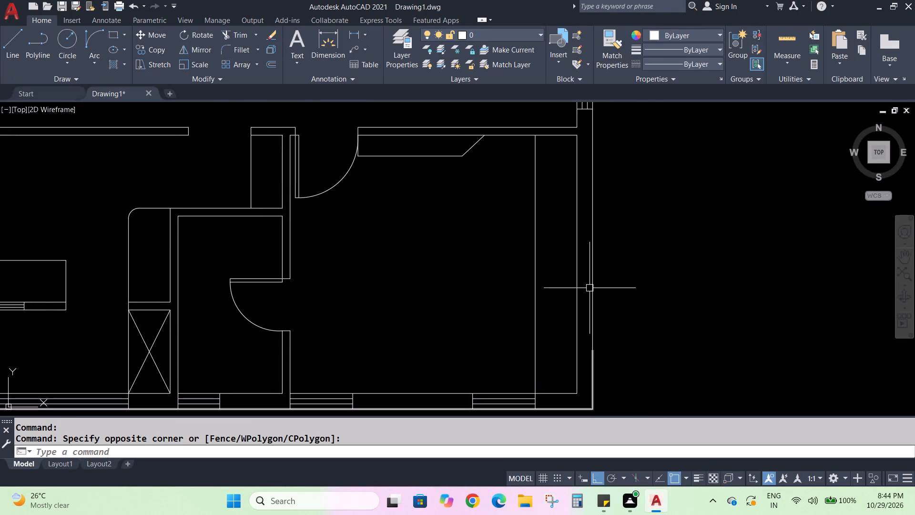
pyautogui.click(353, 39)
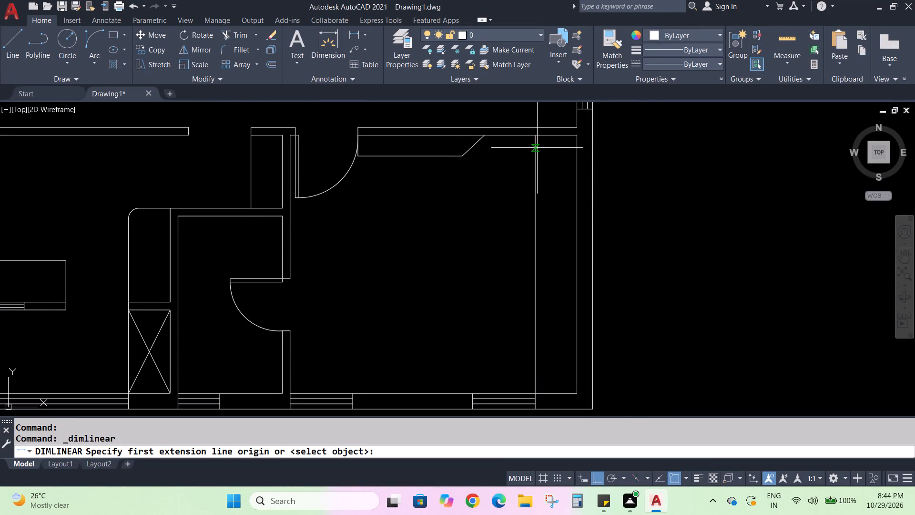
pyautogui.click(536, 138)
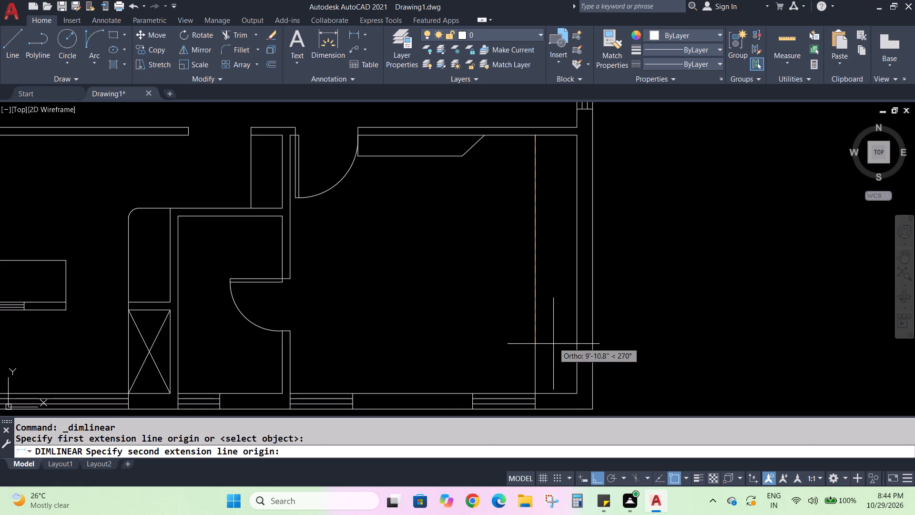
pyautogui.click(540, 393)
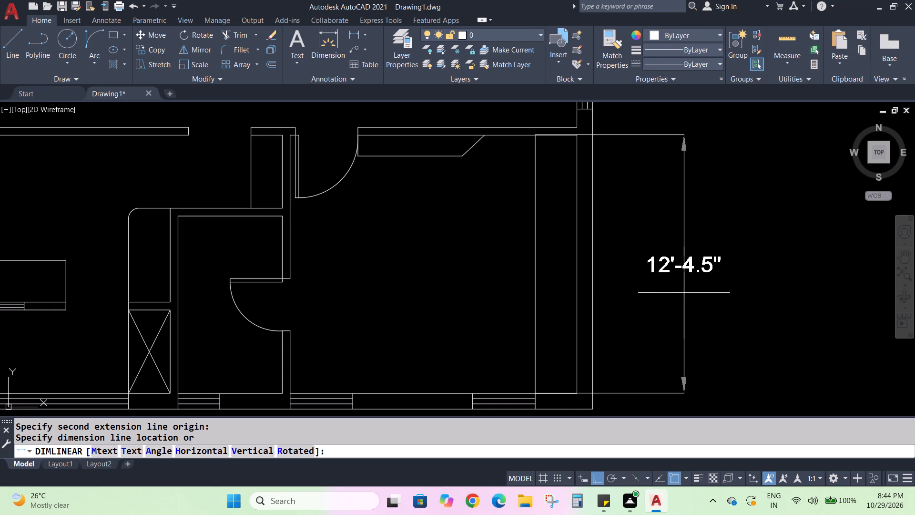
pyautogui.press('Escape')
pyautogui.press('Escape')
pyautogui.press('Escape')
pyautogui.press('Escape')
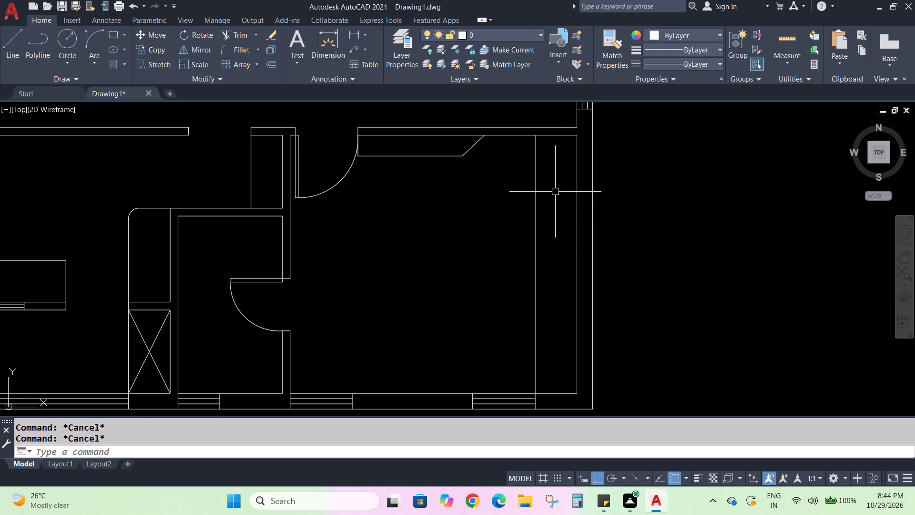
# Offset the lower-right bedroom's top and bottom inner wall lines 4' inward across the built-in strip.
pyautogui.press('o')
pyautogui.press('Return')
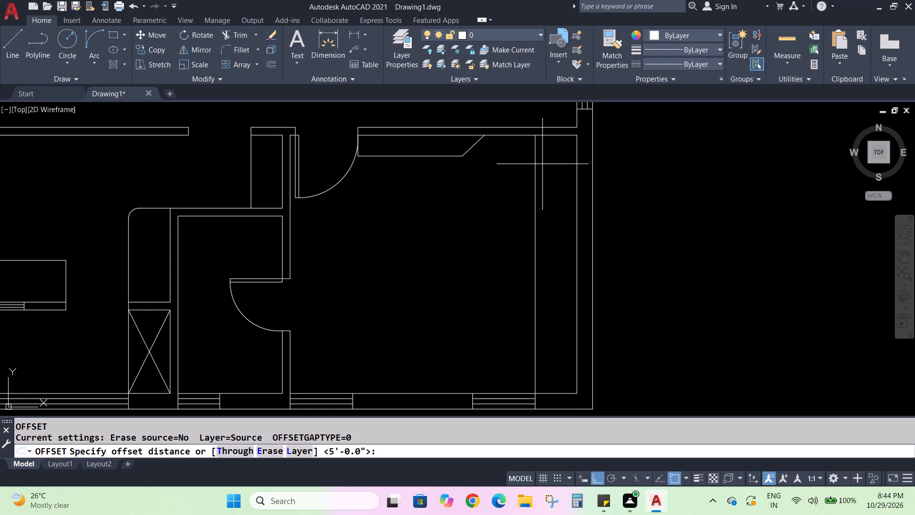
pyautogui.press('4')
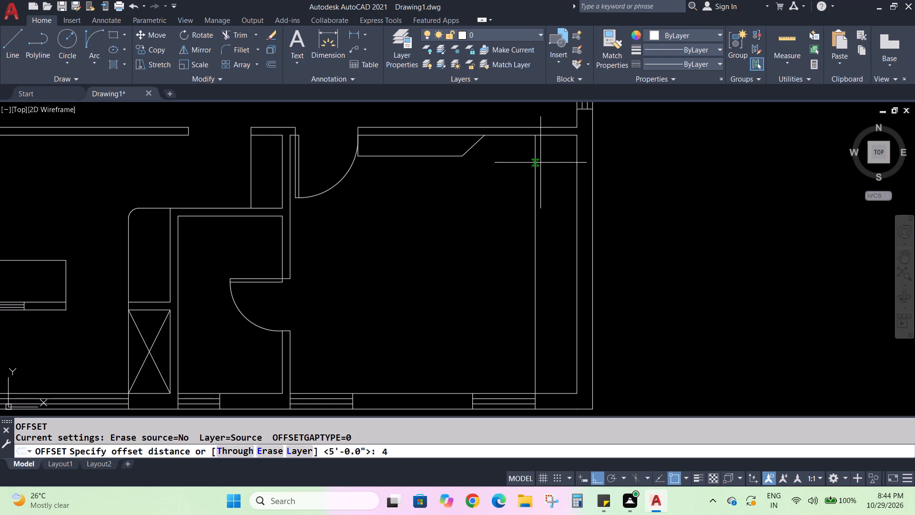
pyautogui.press("'")
pyautogui.press('Return')
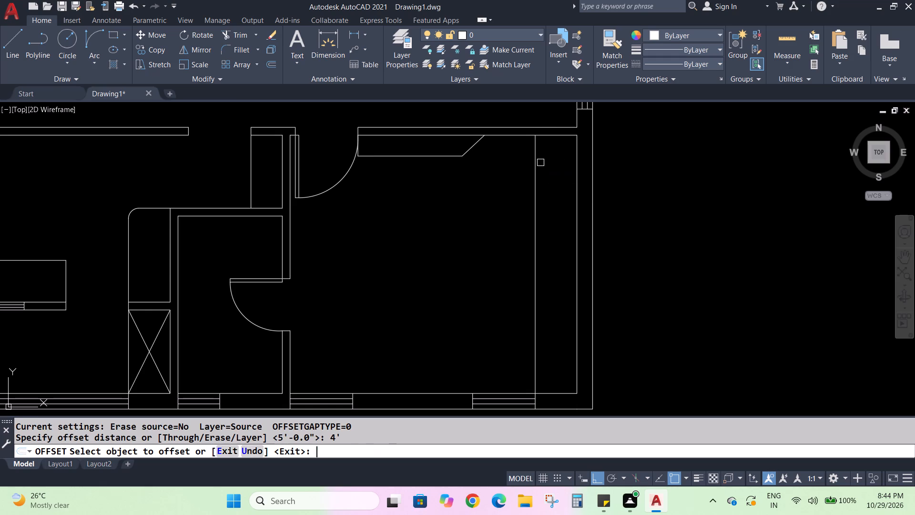
pyautogui.click(549, 138)
pyautogui.click(549, 182)
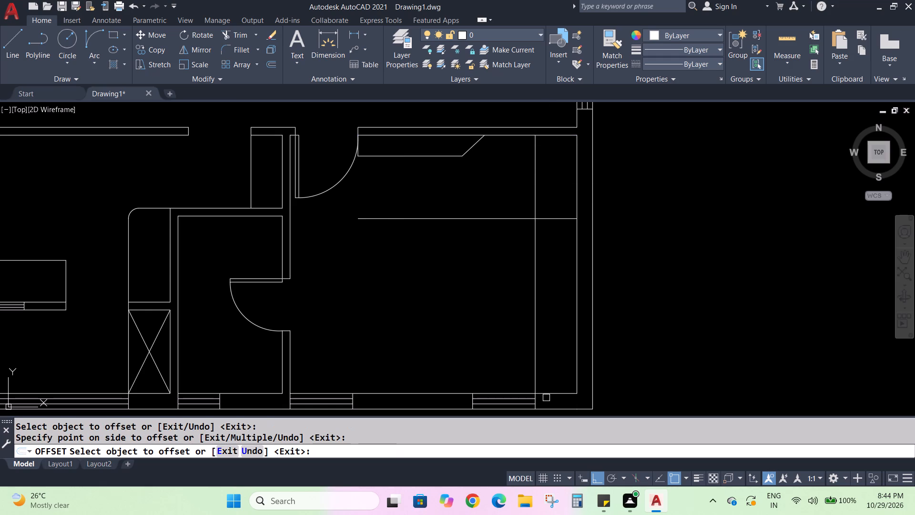
pyautogui.click(549, 394)
pyautogui.click(561, 324)
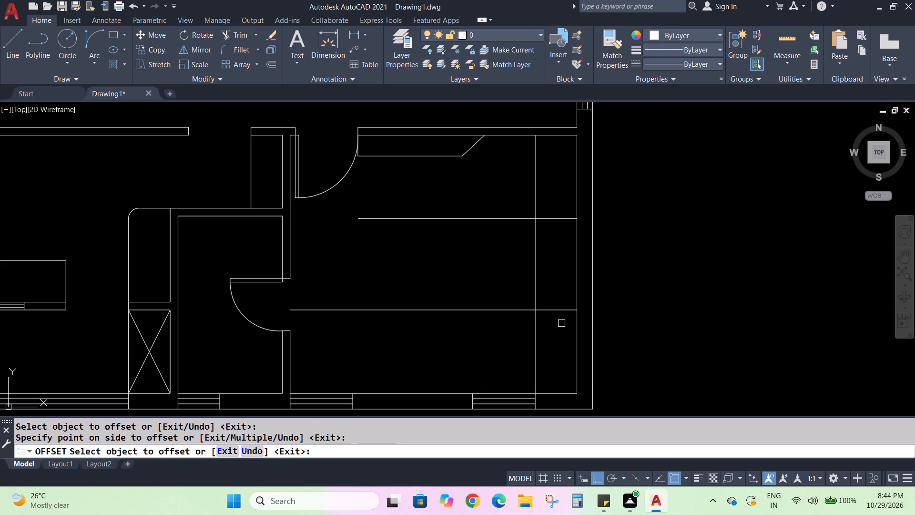
pyautogui.press('Escape')
pyautogui.press('Escape')
pyautogui.press('Escape')
pyautogui.press('Escape')
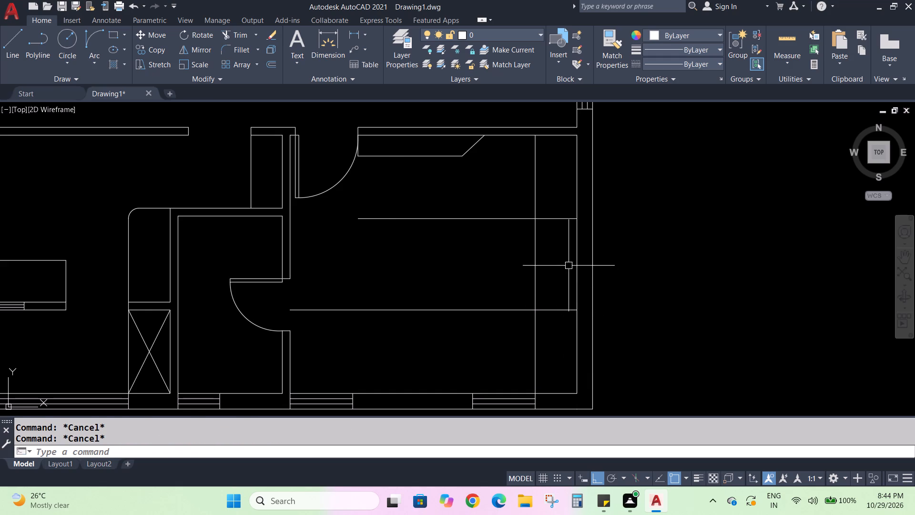
# Trim both offset lines back to the built-in strip so they remain only as dividers inside it.
pyautogui.write('TR')
pyautogui.press('Return')
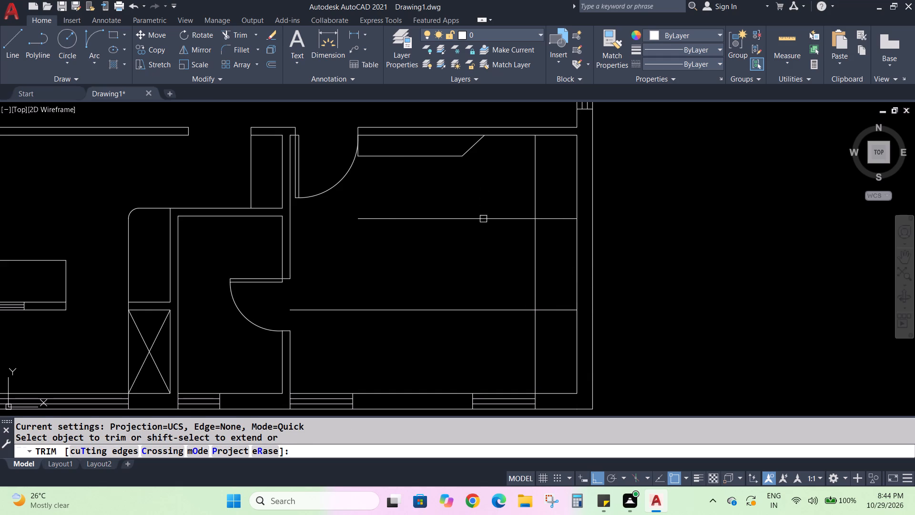
pyautogui.click(483, 219)
pyautogui.click(456, 310)
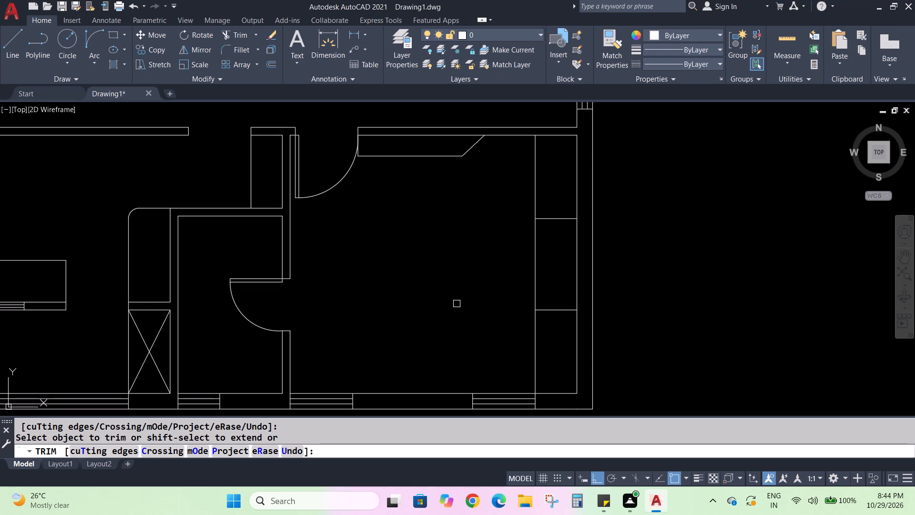
pyautogui.press('Escape')
pyautogui.press('Escape')
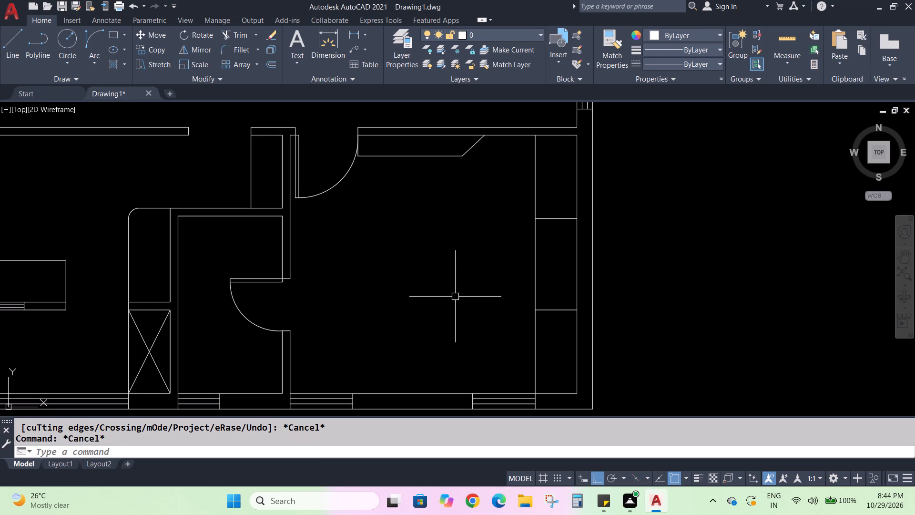
# Examine the lower bedroom and living area layout, and the upper-right bedroom's corner near the main entrance door.
pyautogui.moveTo(371, 264); pyautogui.dragTo(373, 267, button='middle')
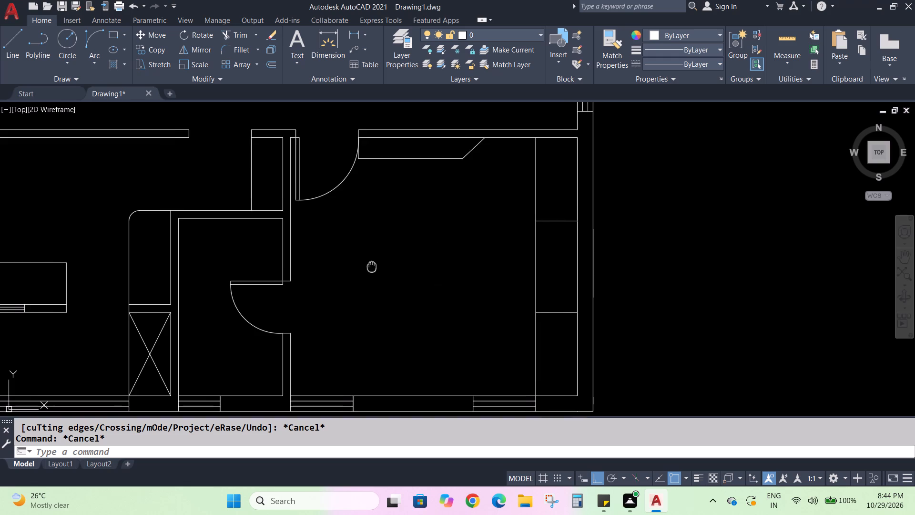
pyautogui.moveTo(373, 267); pyautogui.dragTo(402, 270, button='middle')
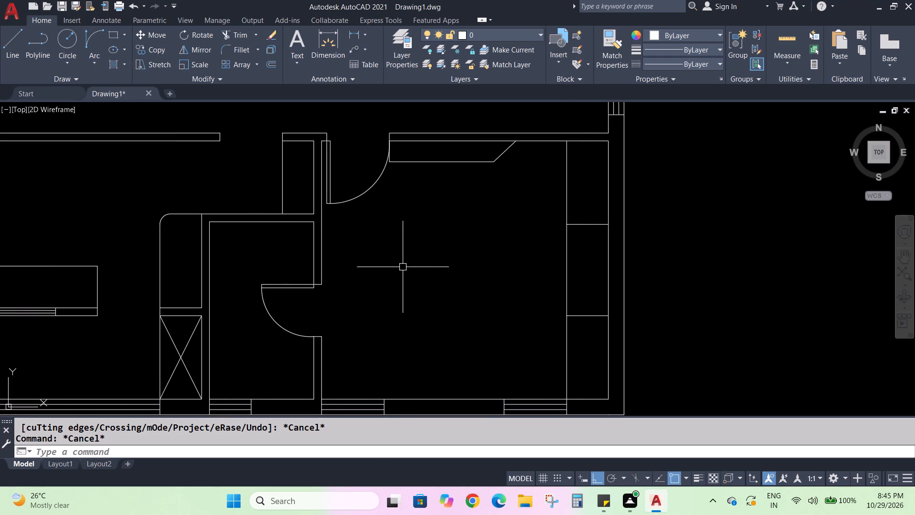
pyautogui.scroll(-1, 394, 264)
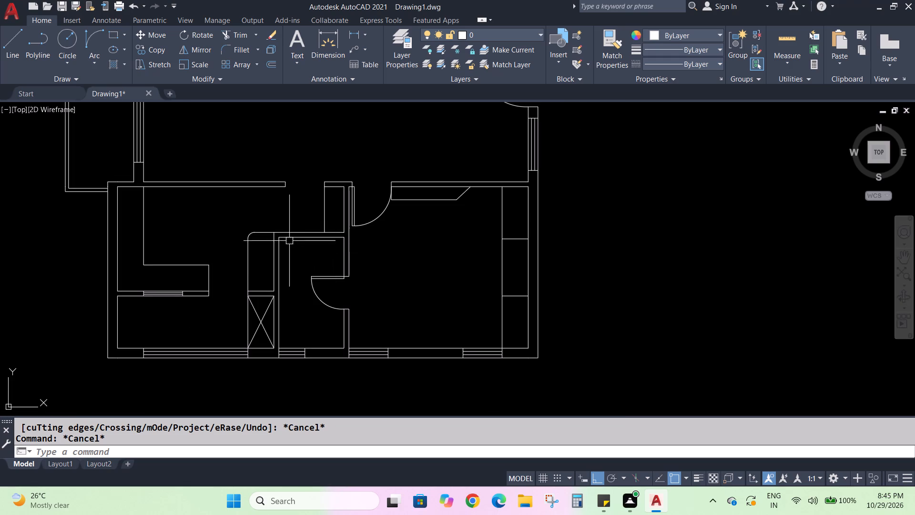
pyautogui.scroll(-1, 263, 228)
pyautogui.moveTo(251, 168); pyautogui.dragTo(233, 259, button='middle')
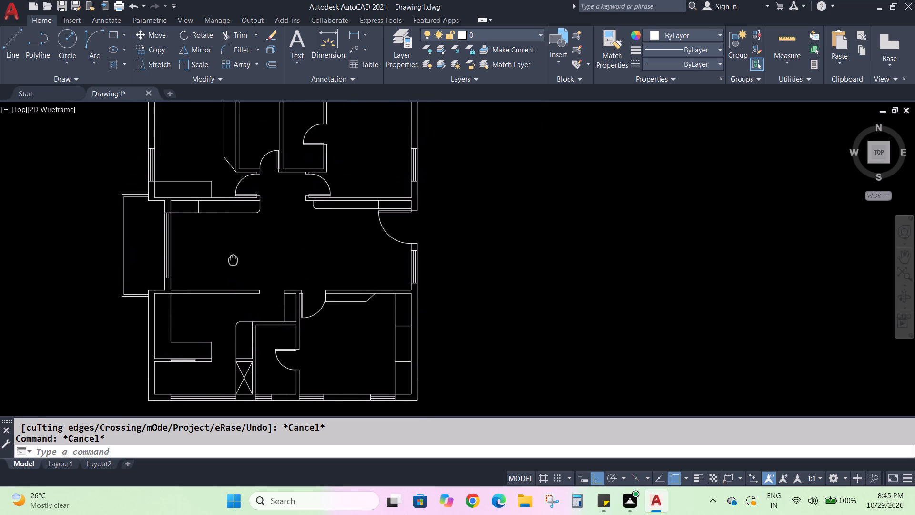
pyautogui.moveTo(233, 259); pyautogui.dragTo(217, 265, button='middle')
pyautogui.scroll(1, 211, 255)
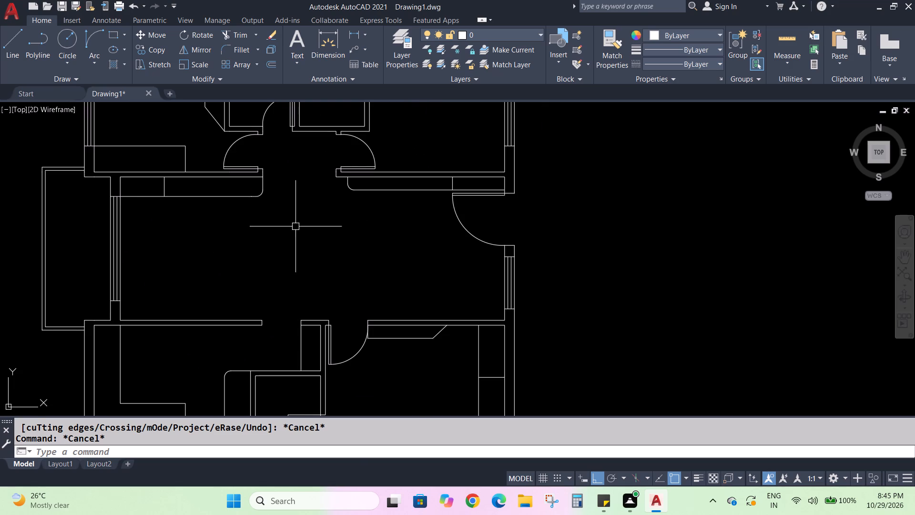
pyautogui.moveTo(299, 237); pyautogui.dragTo(244, 247, button='middle')
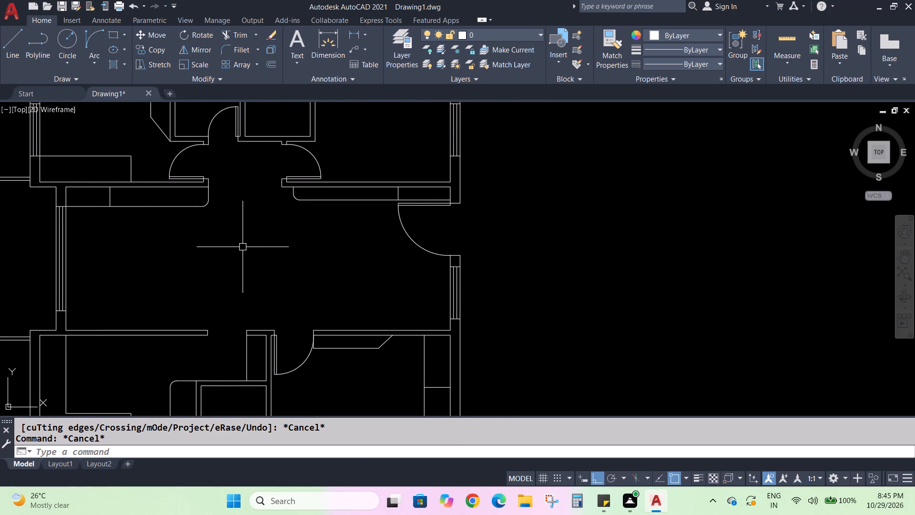
pyautogui.moveTo(242, 235); pyautogui.dragTo(260, 345, button='middle')
pyautogui.scroll(1, 407, 260)
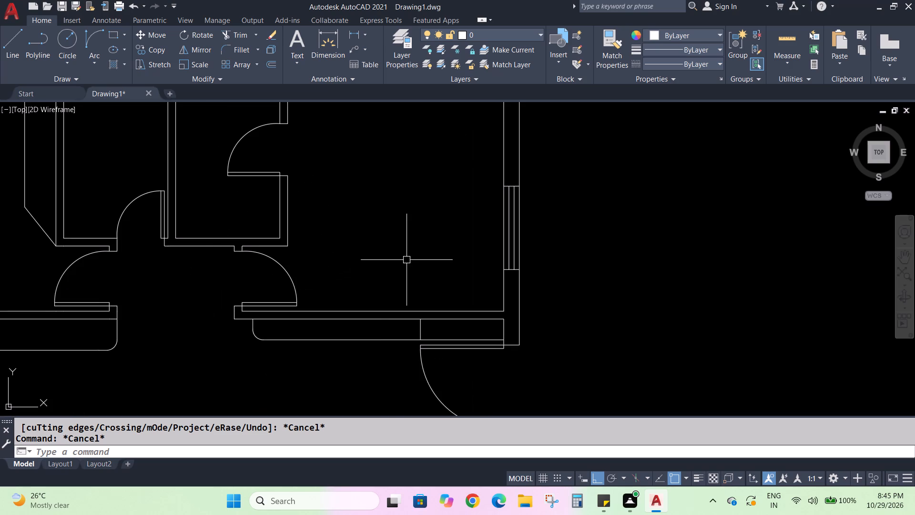
pyautogui.moveTo(407, 260); pyautogui.dragTo(333, 261, button='middle')
pyautogui.scroll(1, 333, 261)
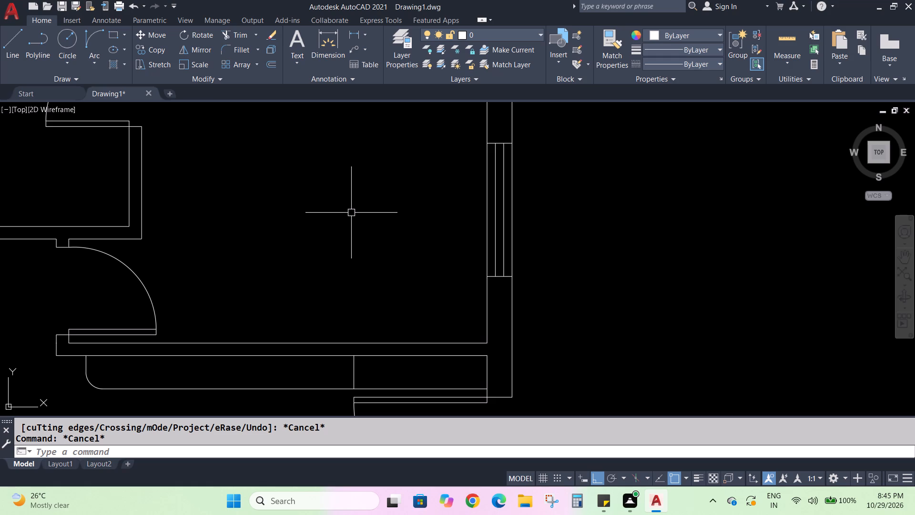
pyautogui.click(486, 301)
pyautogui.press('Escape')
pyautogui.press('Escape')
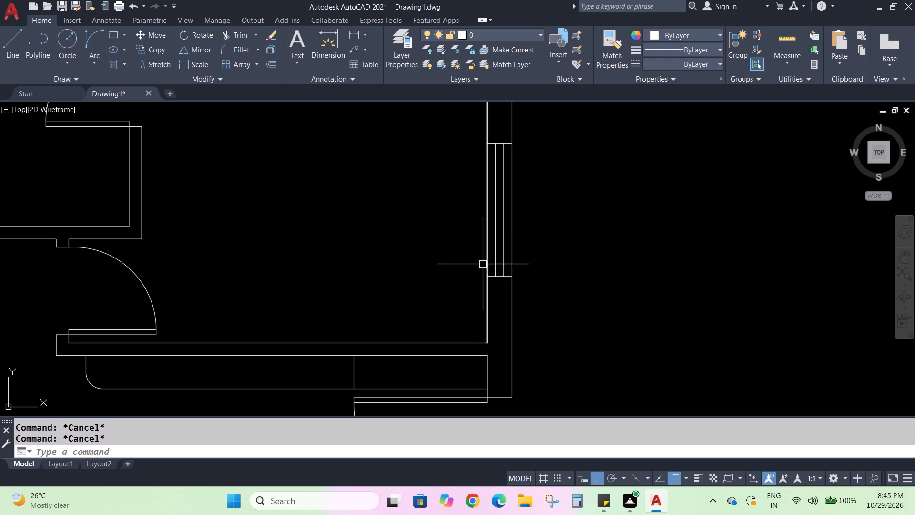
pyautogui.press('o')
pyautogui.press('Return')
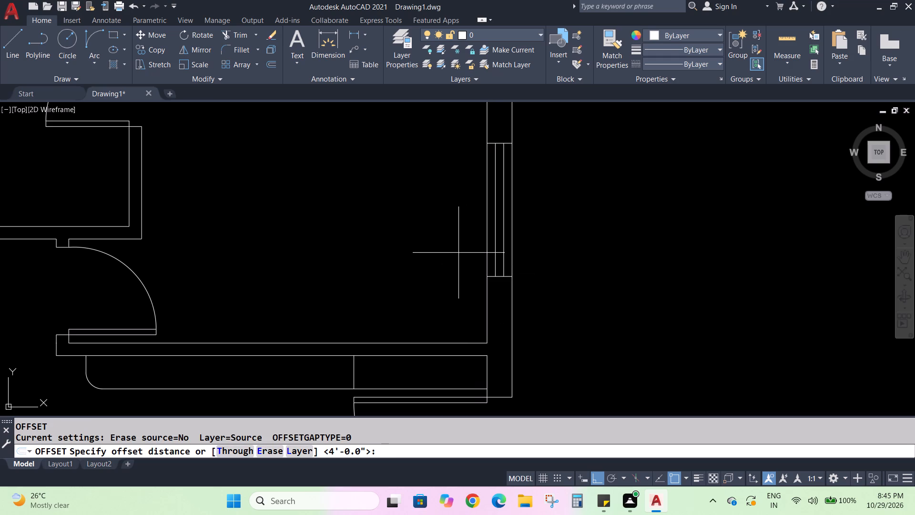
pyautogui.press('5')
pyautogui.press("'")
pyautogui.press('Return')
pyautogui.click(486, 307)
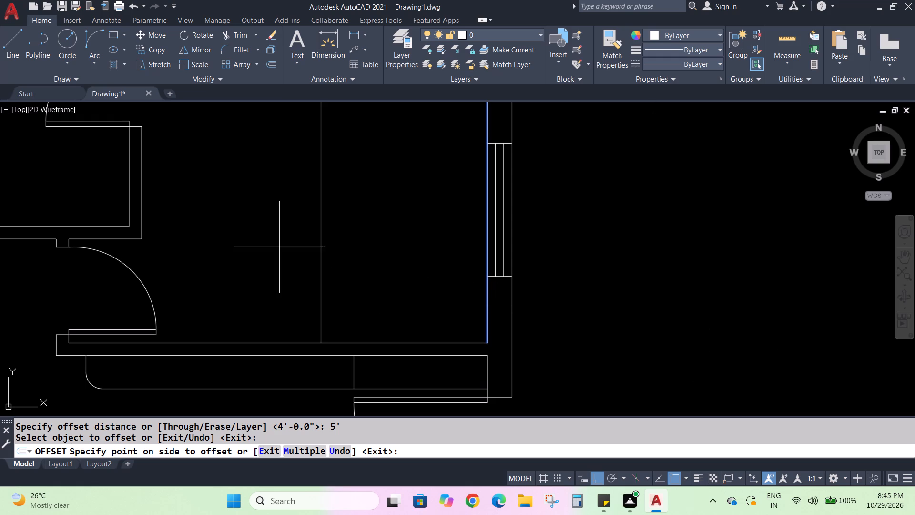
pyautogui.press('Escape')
# Offset the upper-right bedroom's inner right wall line 7' into the room.
pyautogui.press('o')
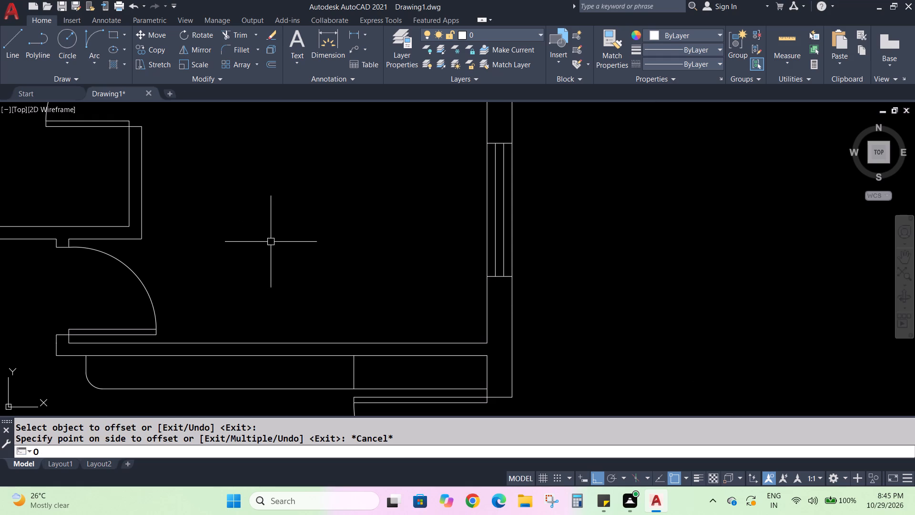
pyautogui.press('Return')
pyautogui.press('7')
pyautogui.press("'")
pyautogui.press('Return')
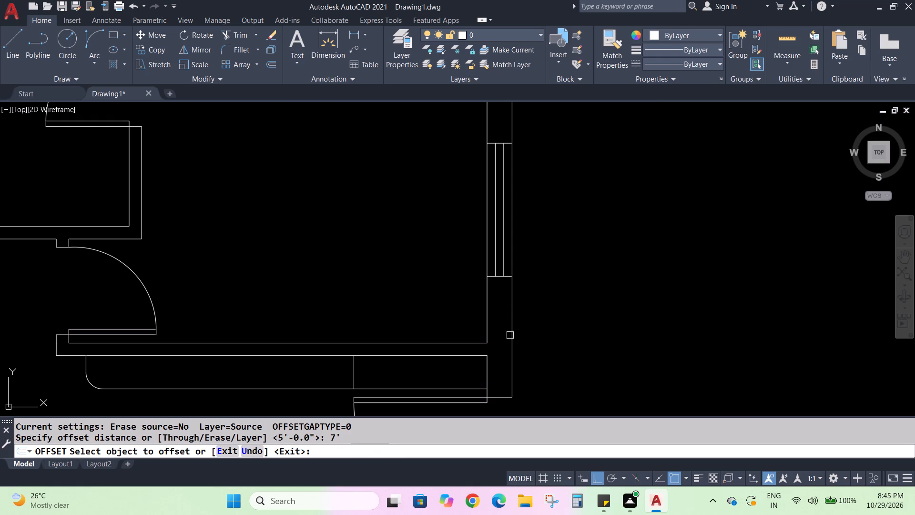
pyautogui.click(490, 317)
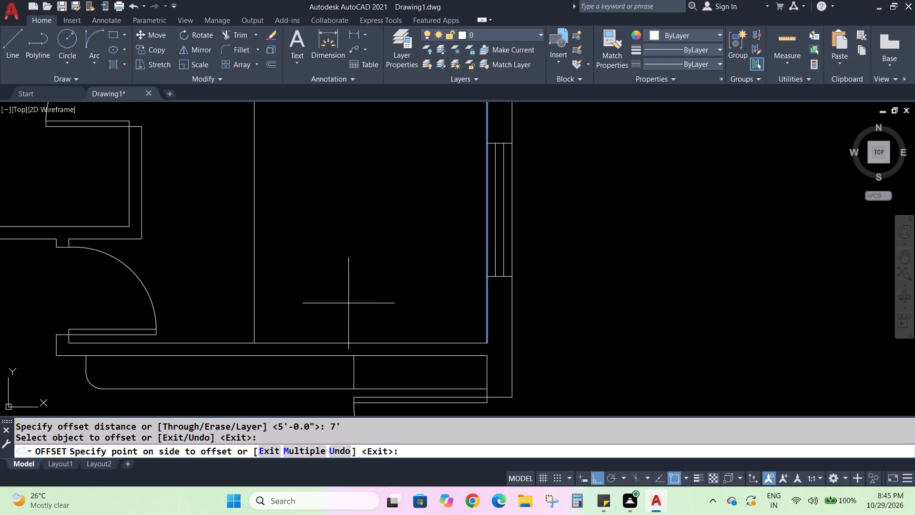
pyautogui.click(348, 303)
pyautogui.press('Escape')
pyautogui.press('Escape')
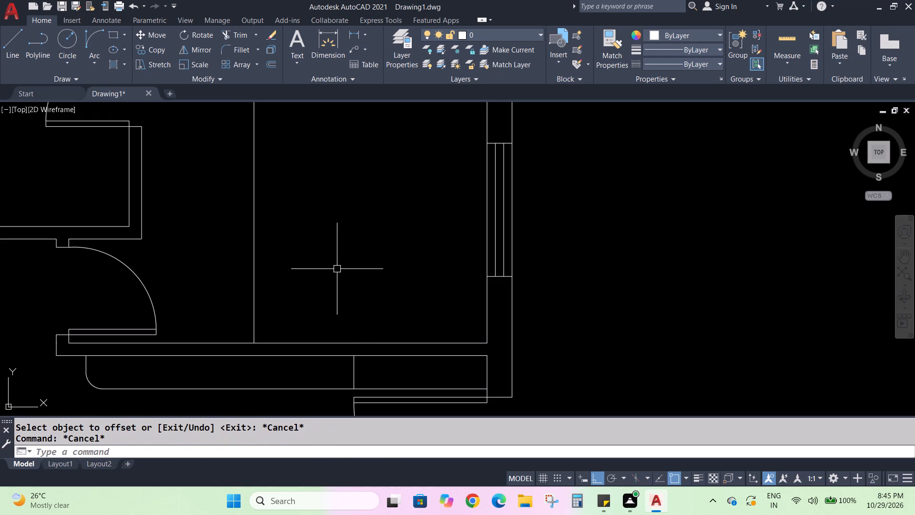
# Offset the upper-right bedroom's inner bottom wall line 2' up into the room.
pyautogui.press('o')
pyautogui.press('Return')
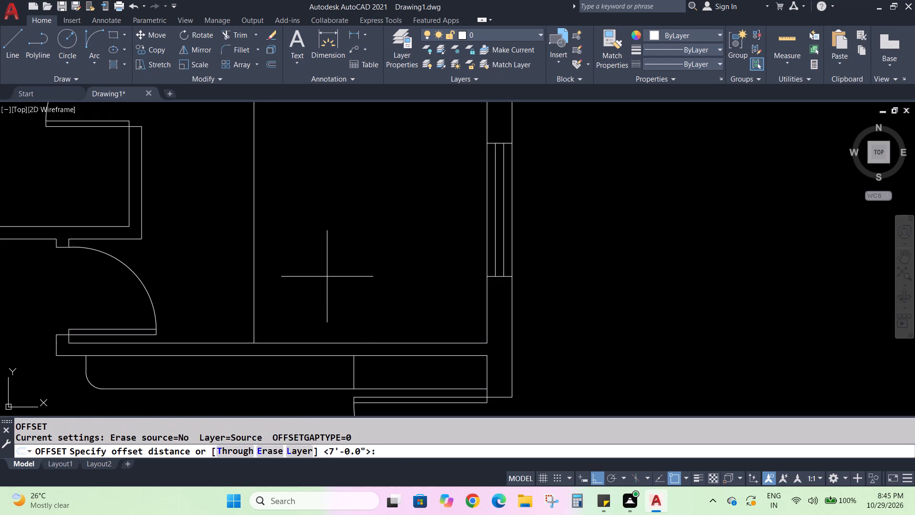
pyautogui.scroll(-2, 327, 277)
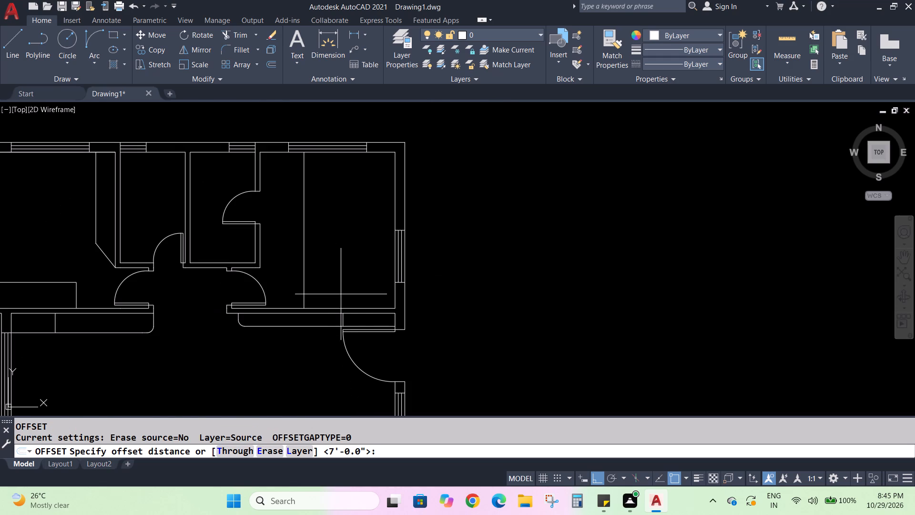
pyautogui.press('2')
pyautogui.press("'")
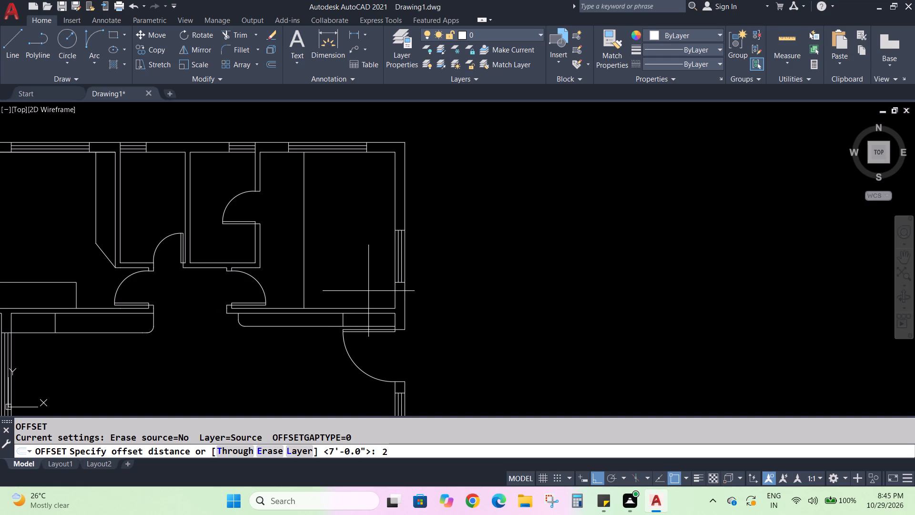
pyautogui.press('Return')
pyautogui.click(359, 306)
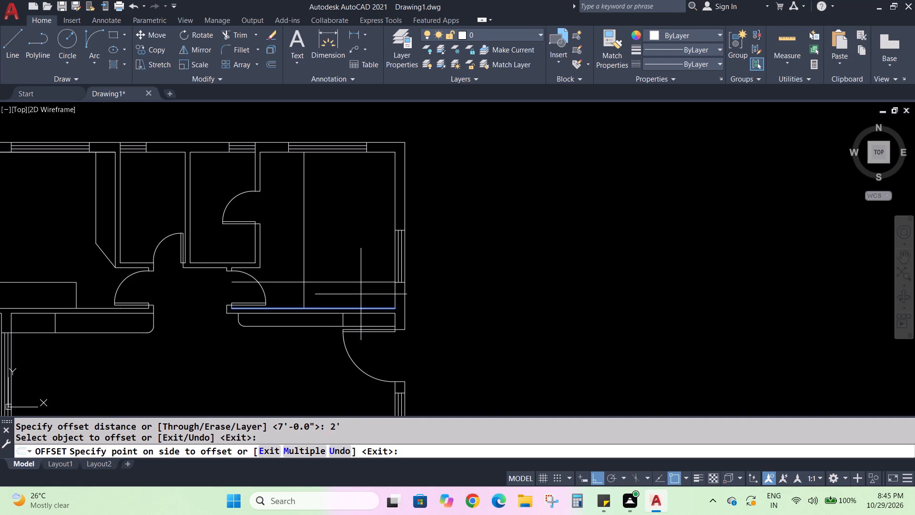
pyautogui.click(361, 294)
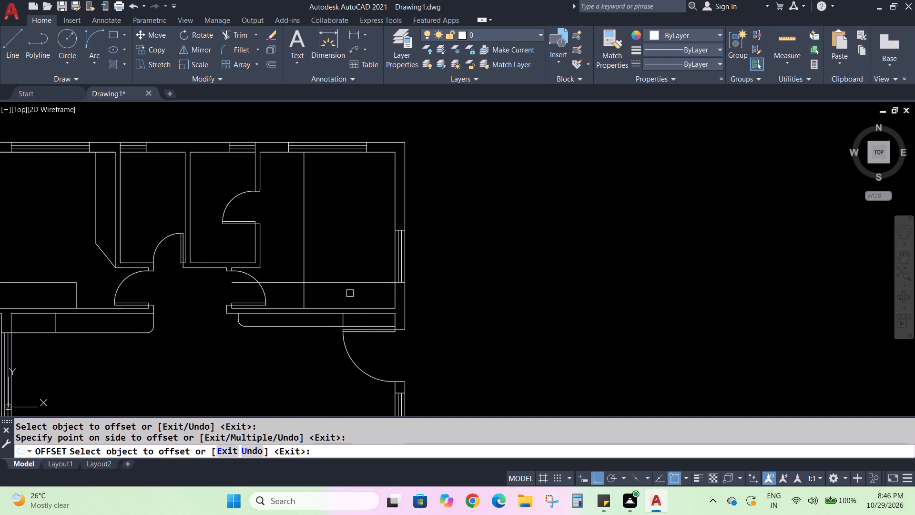
# Trim the two offset lines in the upper-right bedroom to leave a 7' by 2' built-in outline in its lower-right corner.
pyautogui.scroll(2, 350, 293)
pyautogui.press('Escape')
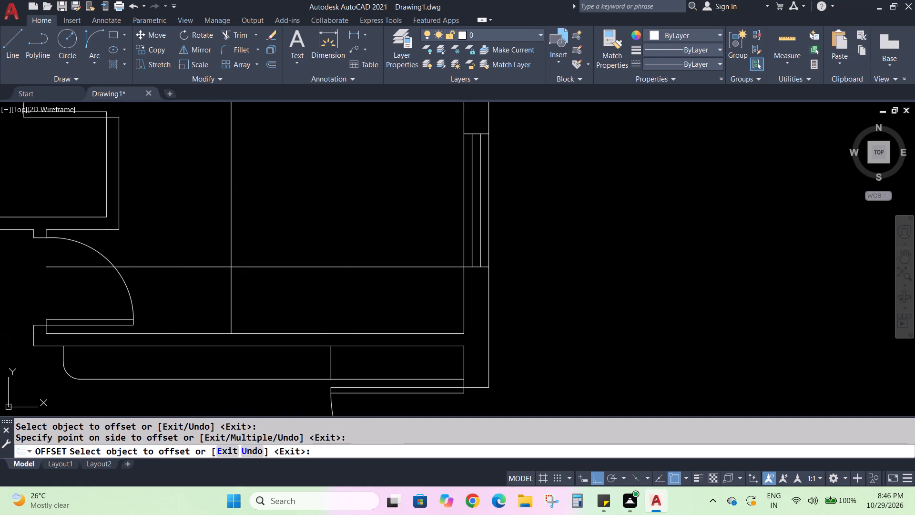
pyautogui.press('Escape')
pyautogui.write('TR')
pyautogui.press('Return')
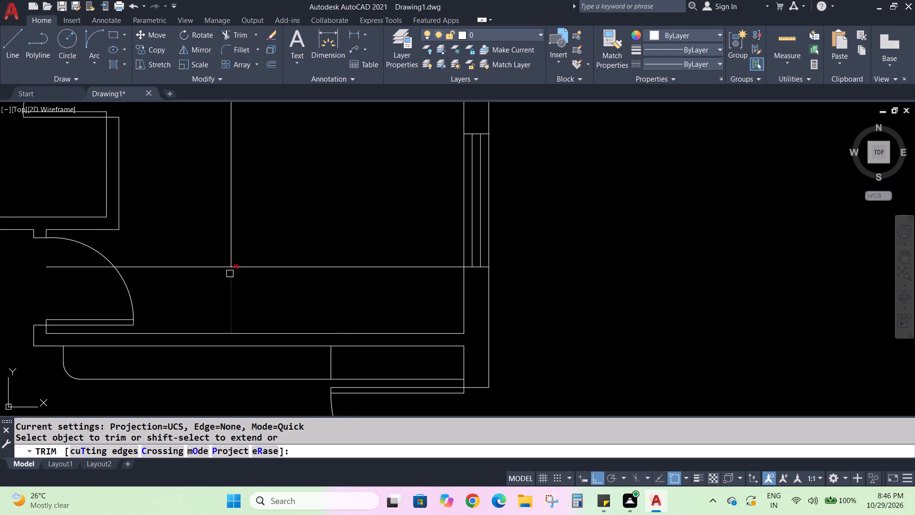
pyautogui.click(216, 270)
pyautogui.click(228, 244)
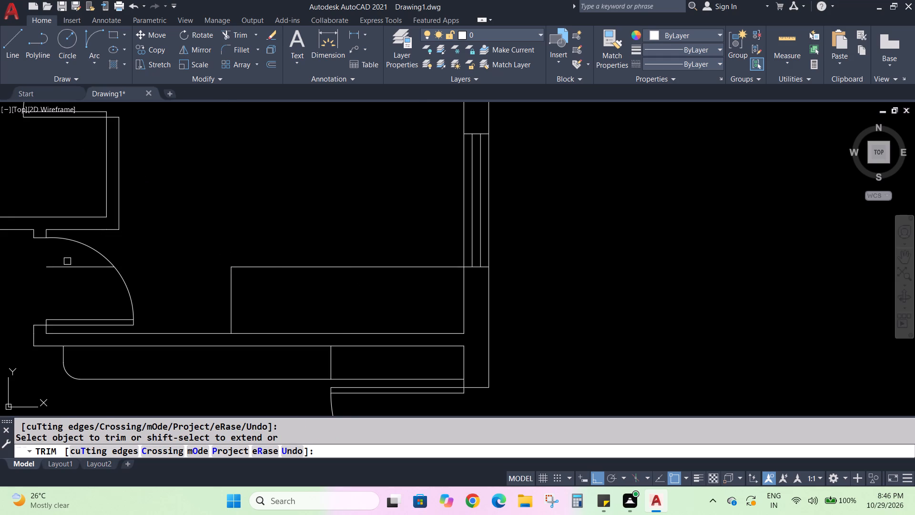
pyautogui.click(72, 266)
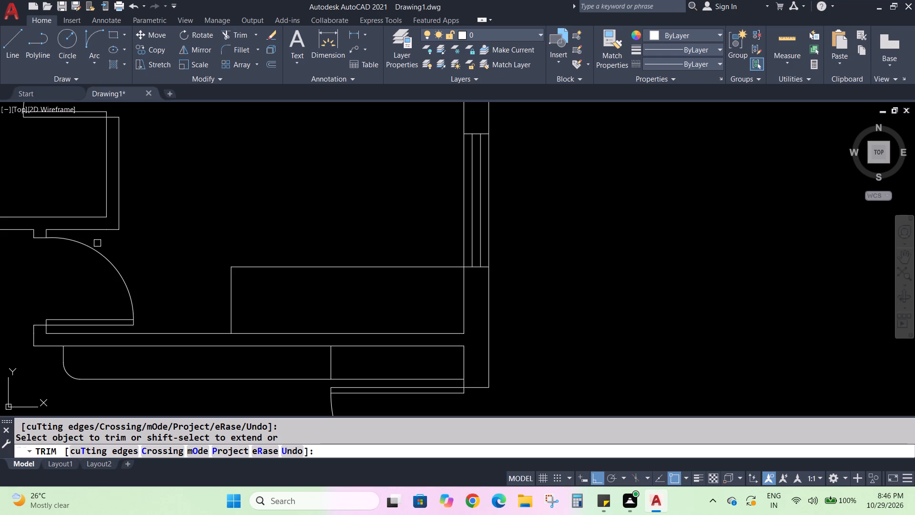
pyautogui.scroll(-1, 142, 235)
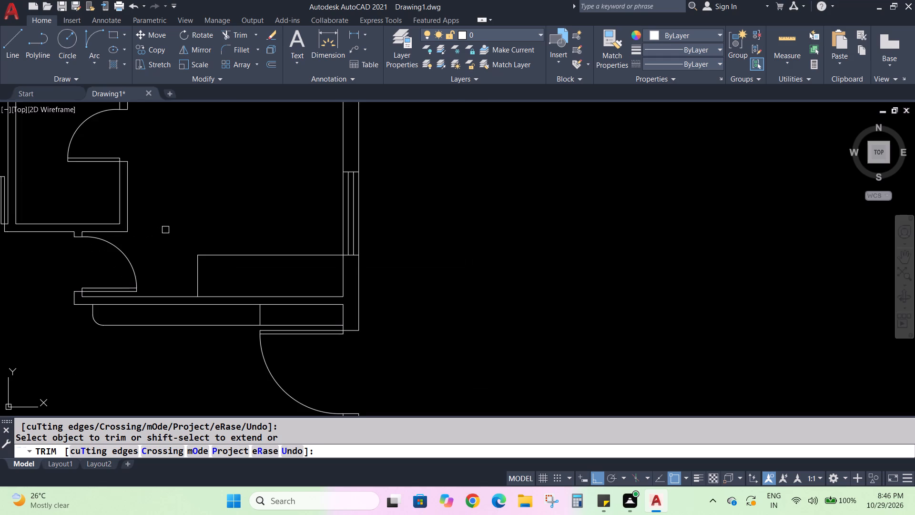
pyautogui.scroll(-1, 166, 230)
pyautogui.moveTo(171, 223); pyautogui.dragTo(361, 256, button='middle')
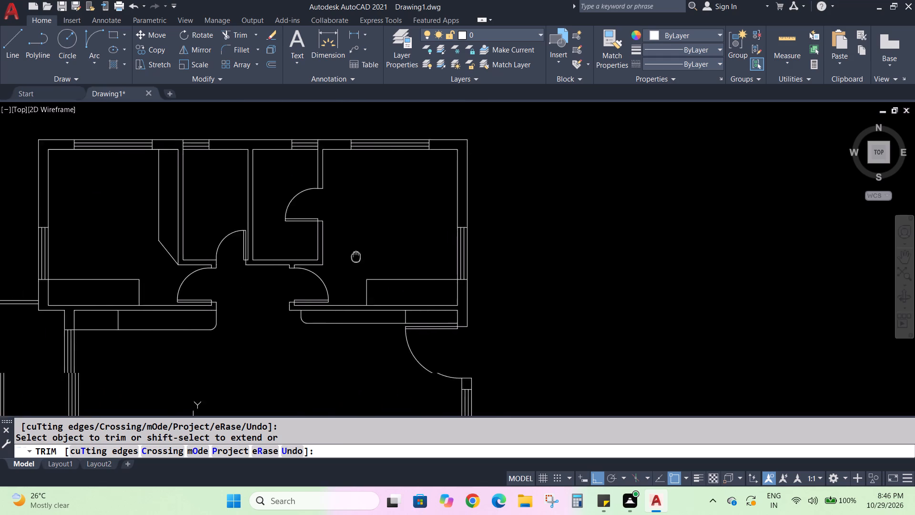
pyautogui.moveTo(361, 256); pyautogui.dragTo(386, 254, button='middle')
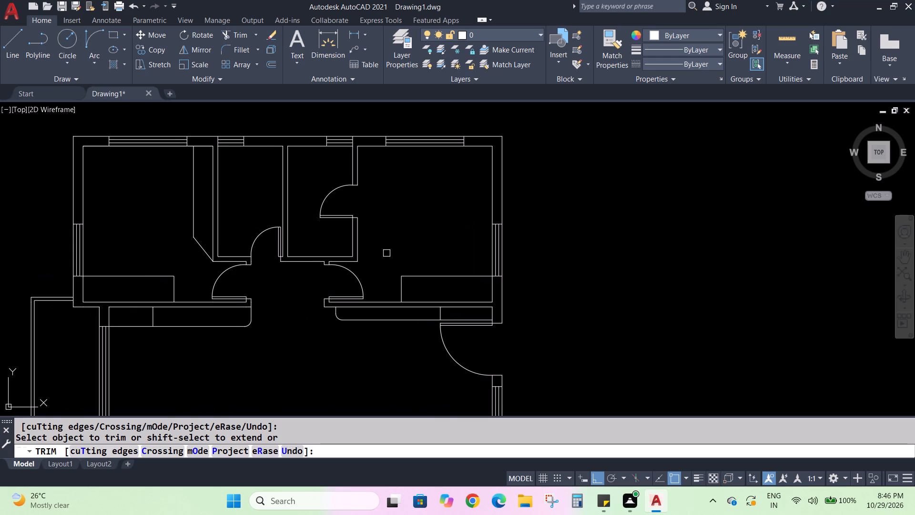
pyautogui.press('Escape')
pyautogui.press('Escape')
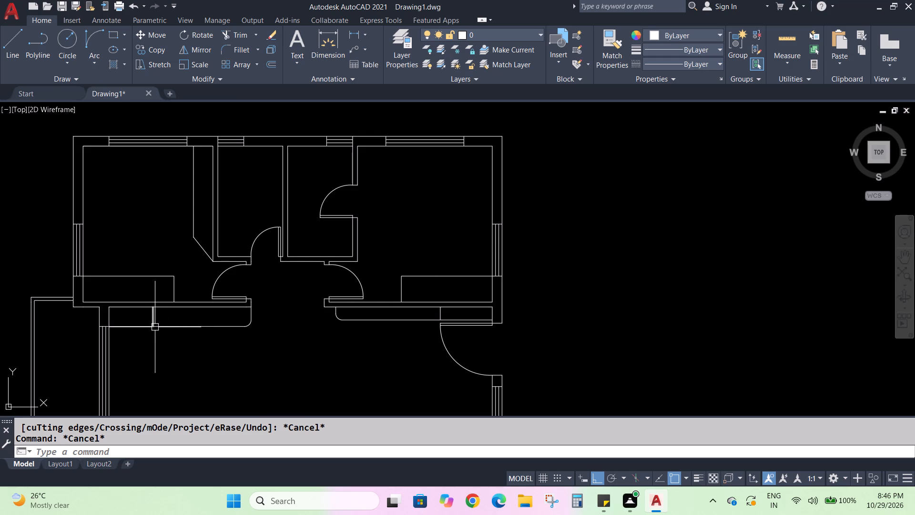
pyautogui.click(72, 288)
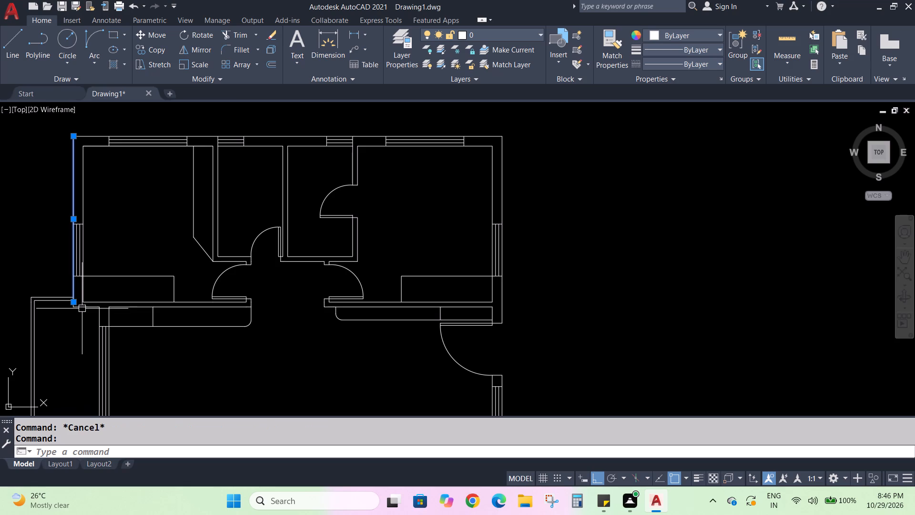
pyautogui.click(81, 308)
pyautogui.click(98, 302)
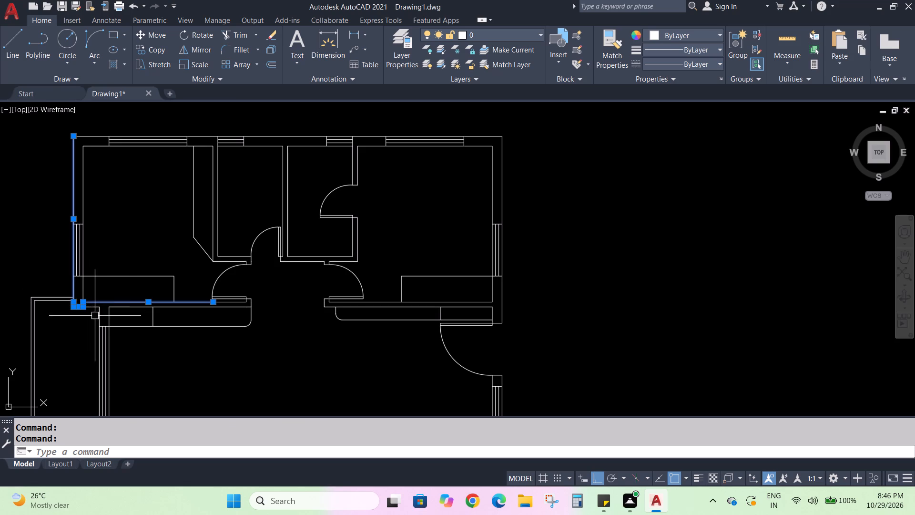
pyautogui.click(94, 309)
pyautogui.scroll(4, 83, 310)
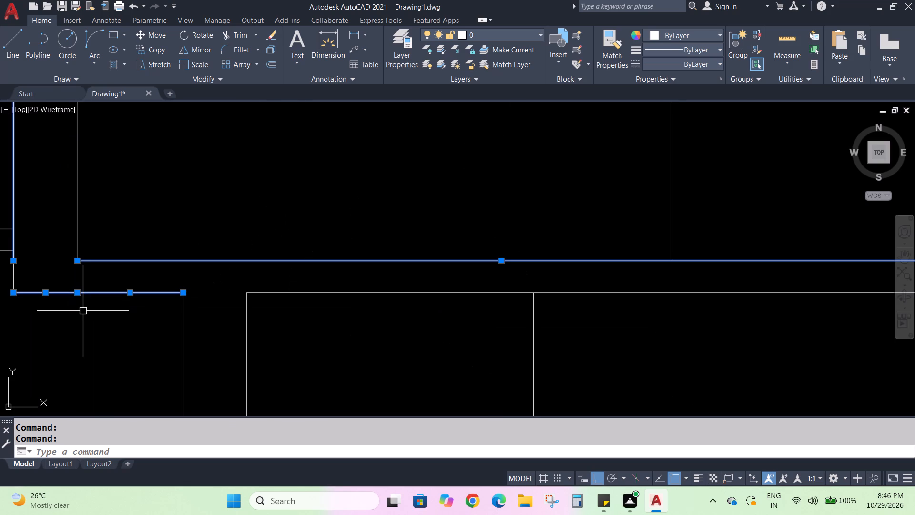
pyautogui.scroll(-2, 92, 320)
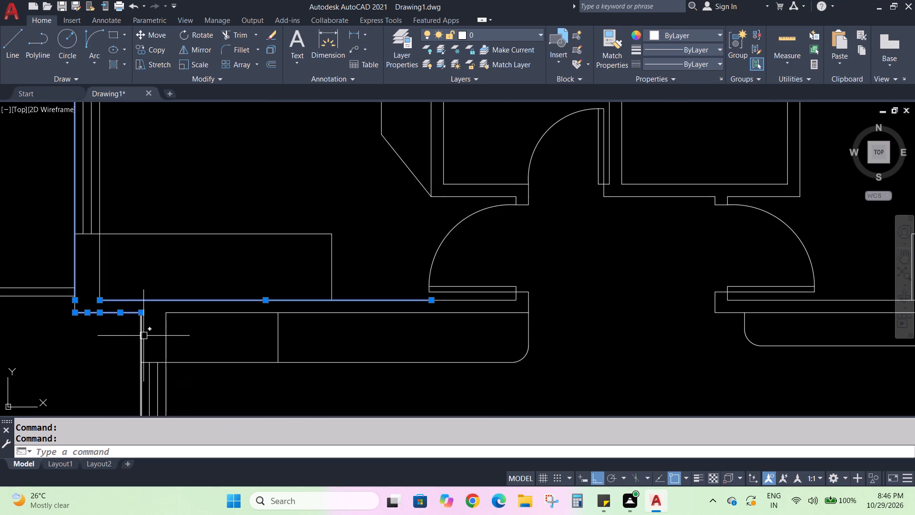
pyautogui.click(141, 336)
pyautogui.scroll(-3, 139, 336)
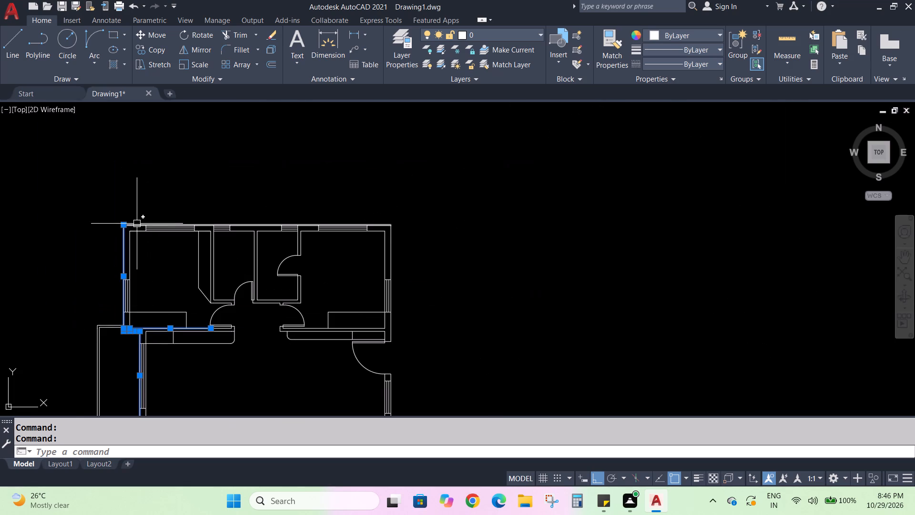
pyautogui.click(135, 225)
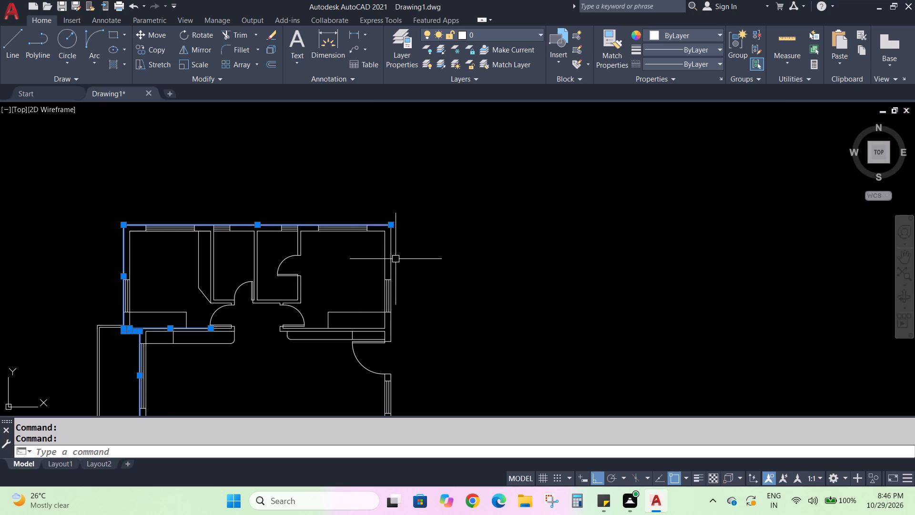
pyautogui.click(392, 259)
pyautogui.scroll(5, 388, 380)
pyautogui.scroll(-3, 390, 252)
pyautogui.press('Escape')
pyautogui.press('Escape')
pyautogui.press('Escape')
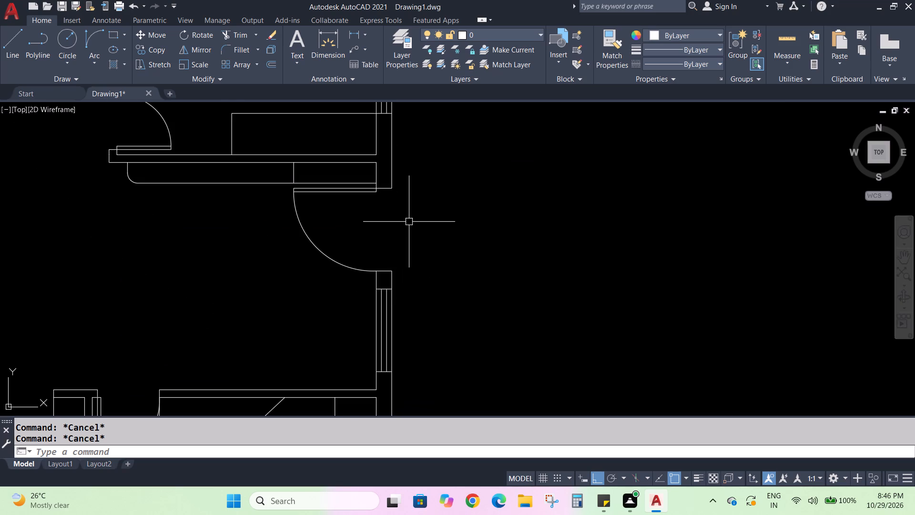
# Start a Join with the outer wall lines along the living area's left side, the jog and the upper-left bedroom's left wall.
pyautogui.press('j')
pyautogui.press('Return')
pyautogui.scroll(-2, 433, 247)
pyautogui.scroll(2, 142, 206)
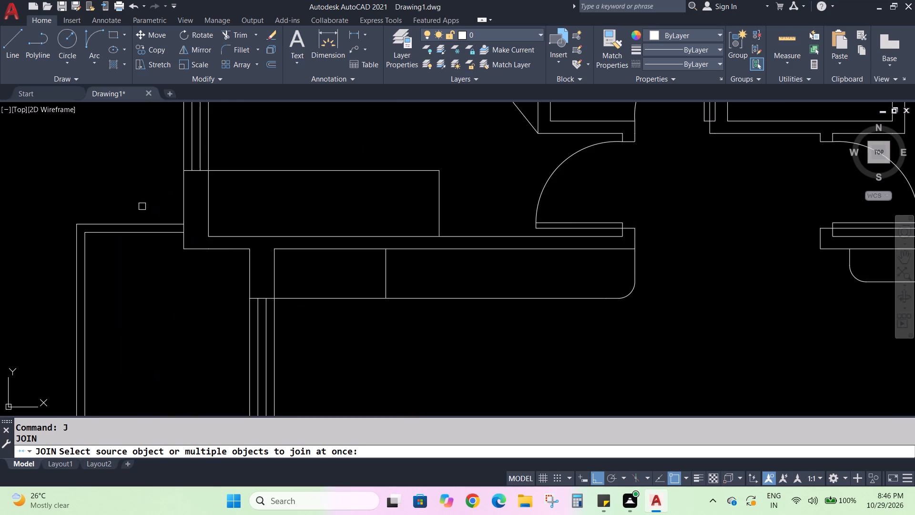
pyautogui.scroll(1, 142, 206)
pyautogui.click(252, 278)
pyautogui.click(230, 250)
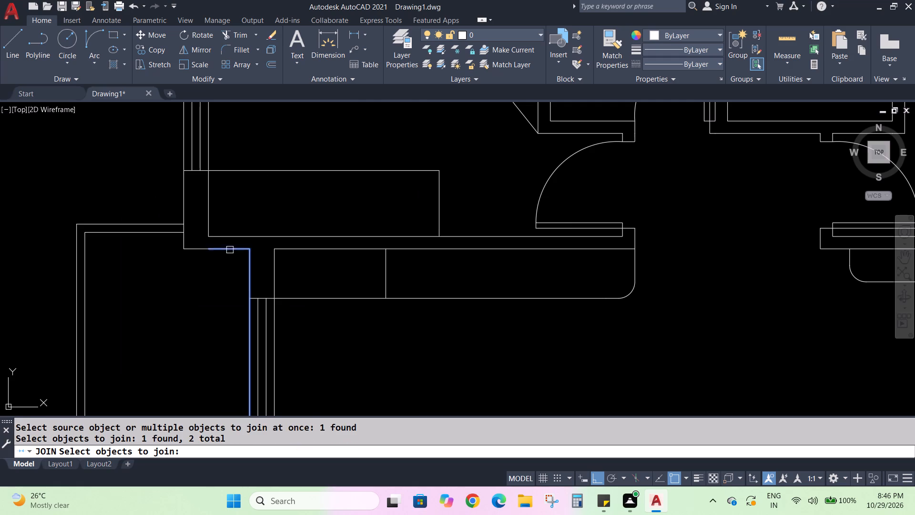
pyautogui.click(193, 249)
pyautogui.click(185, 212)
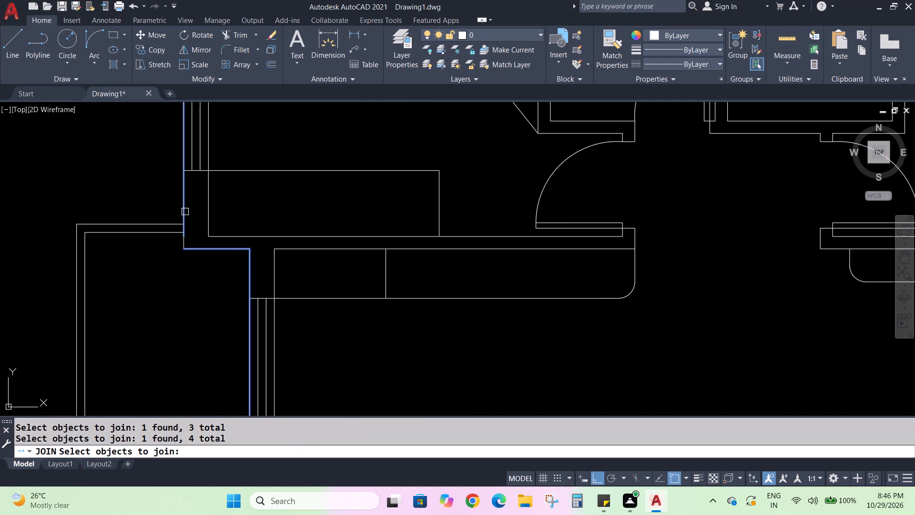
pyautogui.click(184, 243)
# Add the plan's top outer wall line and the upper-right bedroom's right outer wall line to the Join selection.
pyautogui.scroll(-2, 197, 295)
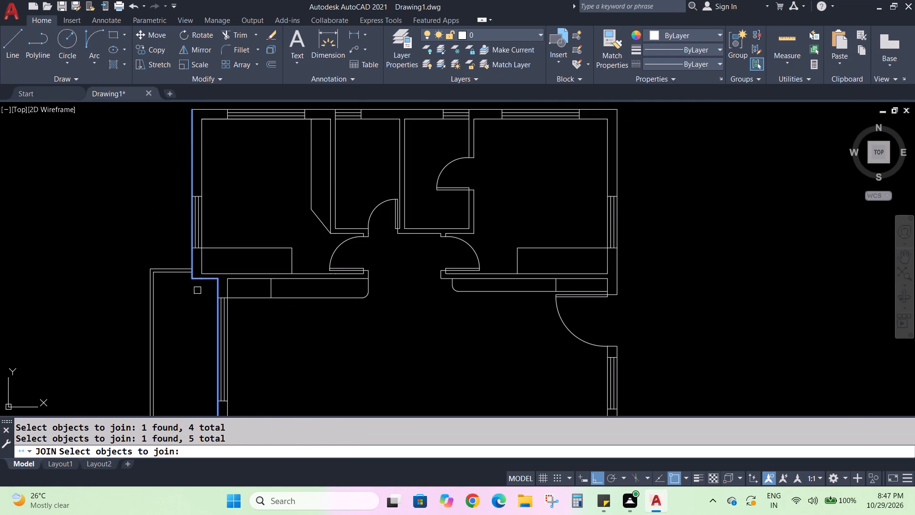
pyautogui.click(202, 110)
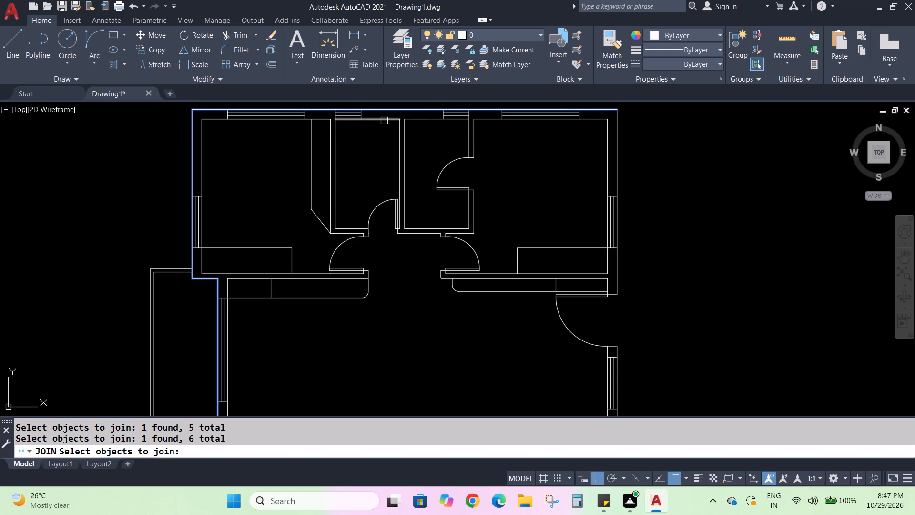
pyautogui.scroll(2, 342, 111)
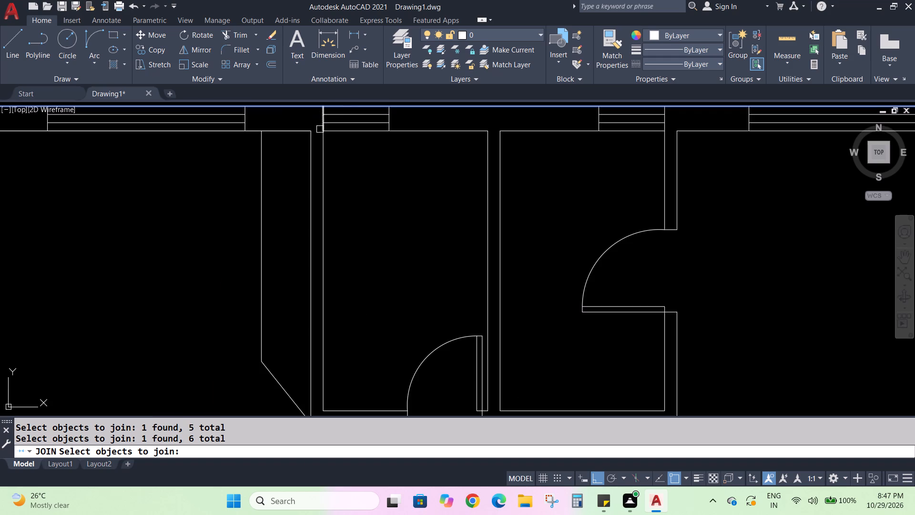
pyautogui.scroll(-1, 449, 156)
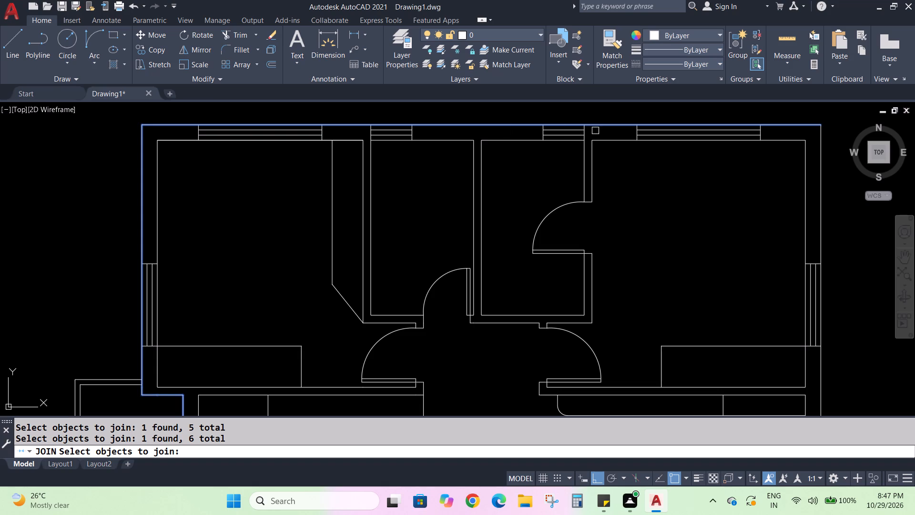
pyautogui.click(820, 175)
# Add the wall lines from the main entrance's upper jamb around the partition below the upper-right bedroom to the Join selection.
pyautogui.scroll(-3, 819, 176)
pyautogui.scroll(3, 843, 251)
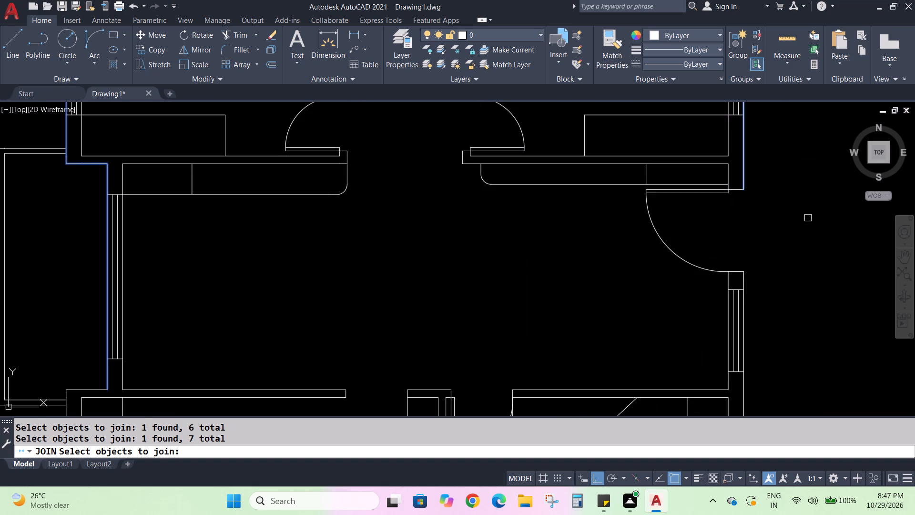
pyautogui.scroll(2, 759, 185)
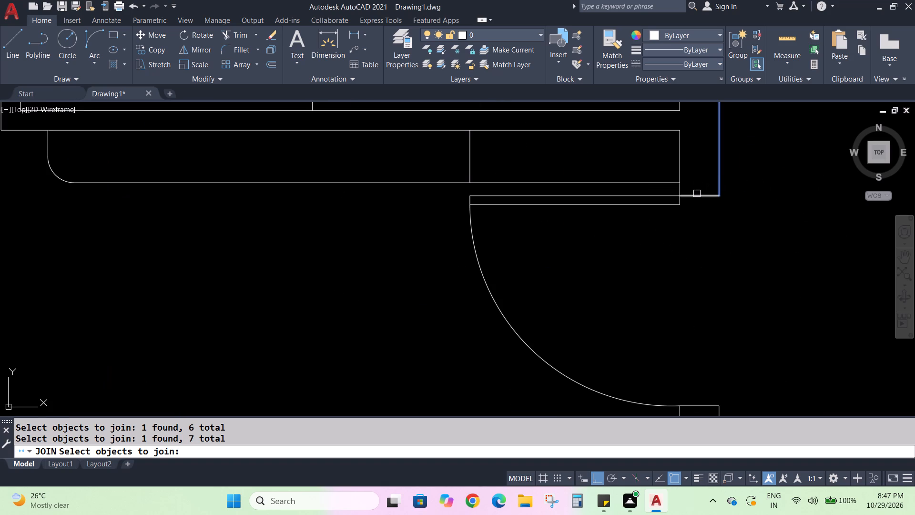
pyautogui.click(697, 195)
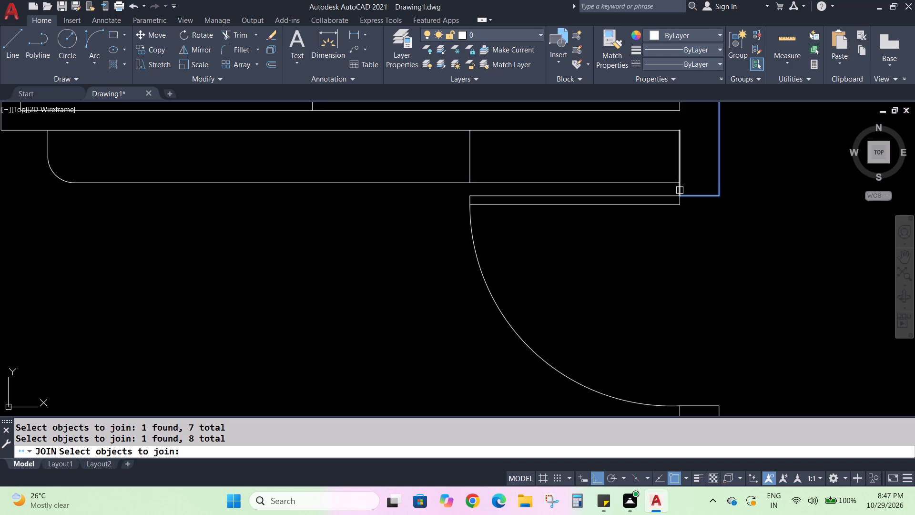
pyautogui.click(680, 190)
pyautogui.click(653, 129)
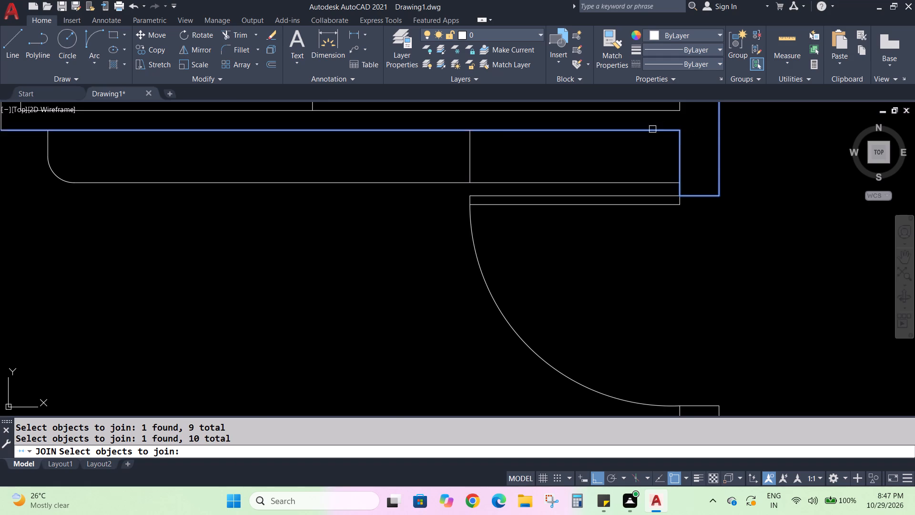
pyautogui.scroll(-3, 652, 135)
pyautogui.scroll(3, 457, 135)
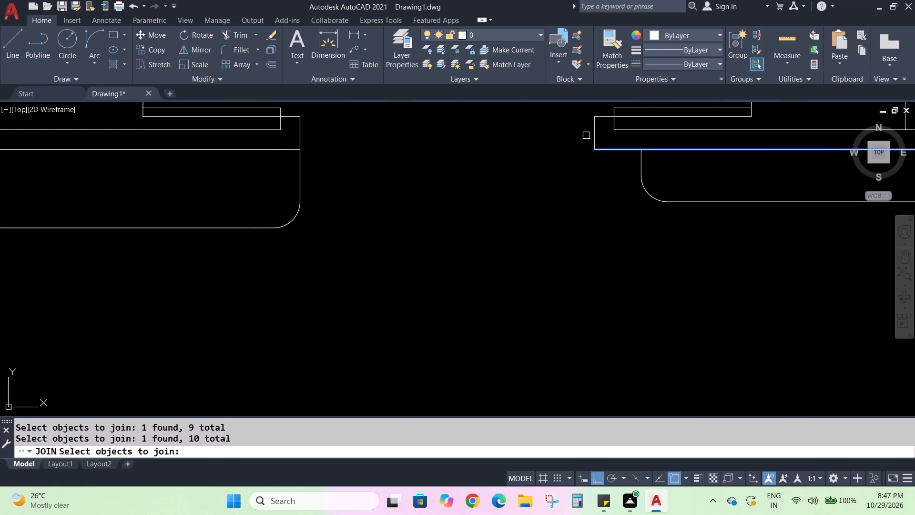
pyautogui.click(593, 136)
pyautogui.click(596, 125)
pyautogui.click(602, 118)
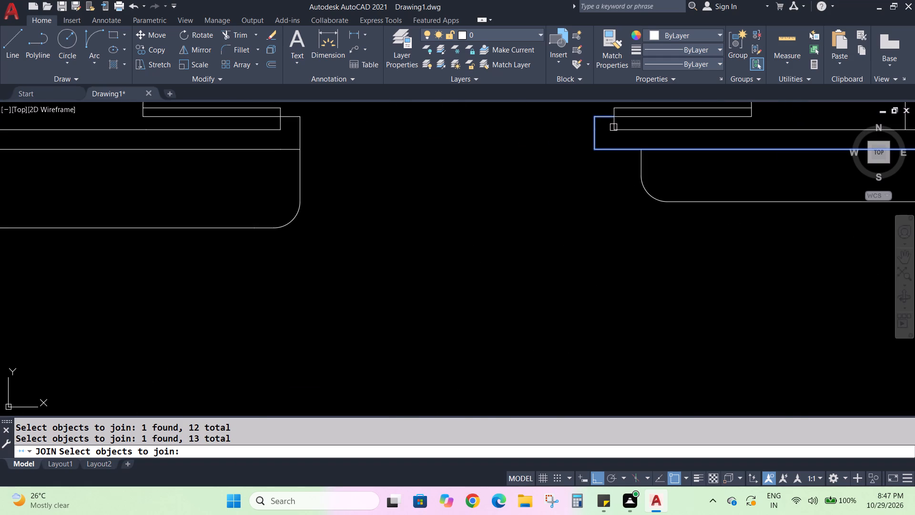
pyautogui.click(613, 127)
pyautogui.click(627, 129)
# Add the upper-right bedroom's inner right, top and left wall lines and its bathroom door's upper jamb to the Join selection.
pyautogui.scroll(-3, 657, 136)
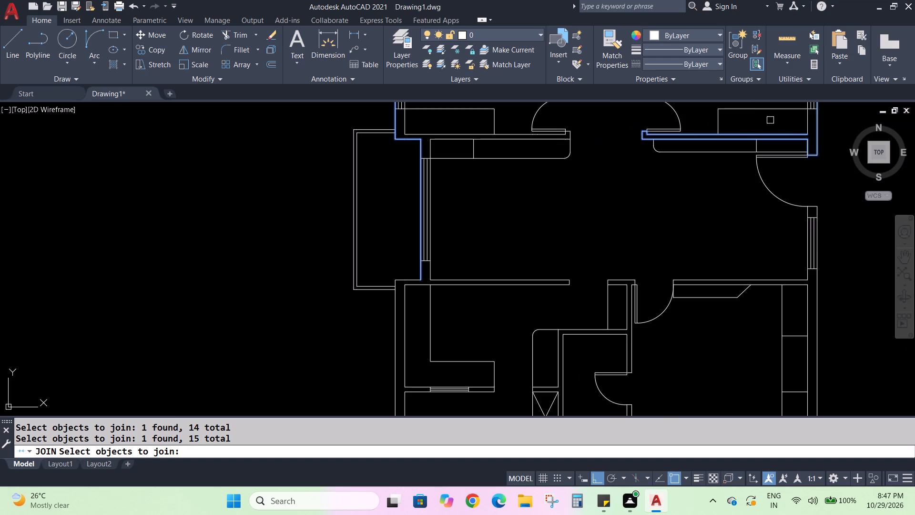
pyautogui.scroll(2, 790, 132)
pyautogui.scroll(-4, 833, 163)
pyautogui.scroll(4, 851, 124)
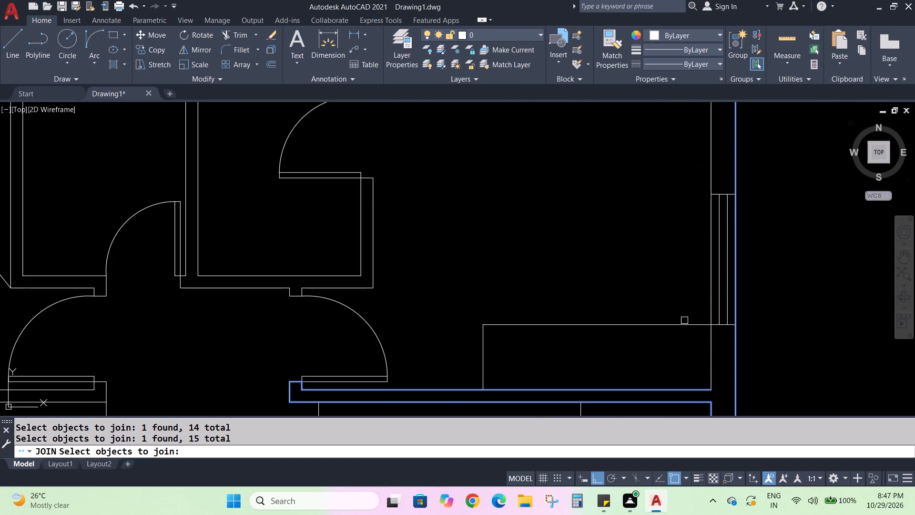
pyautogui.click(711, 358)
pyautogui.scroll(-3, 674, 260)
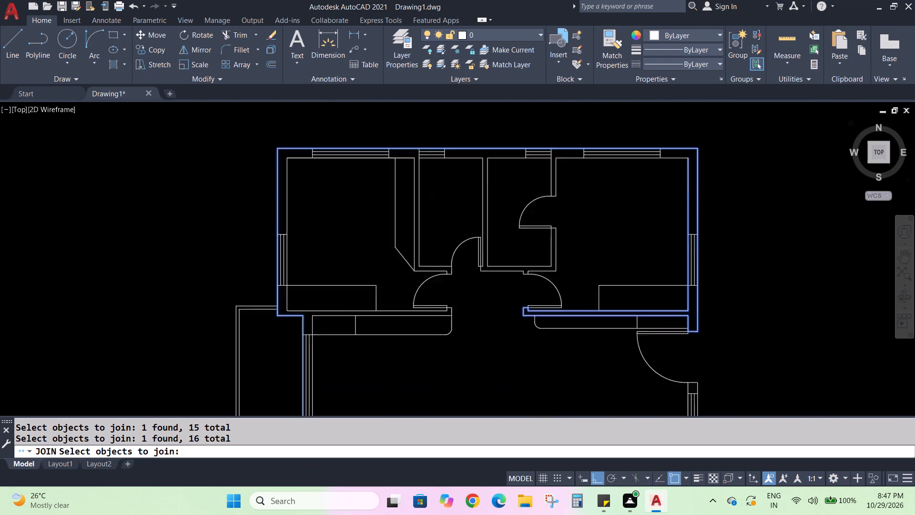
pyautogui.scroll(3, 676, 184)
pyautogui.click(667, 228)
pyautogui.scroll(-2, 388, 247)
pyautogui.scroll(2, 384, 258)
pyautogui.click(367, 255)
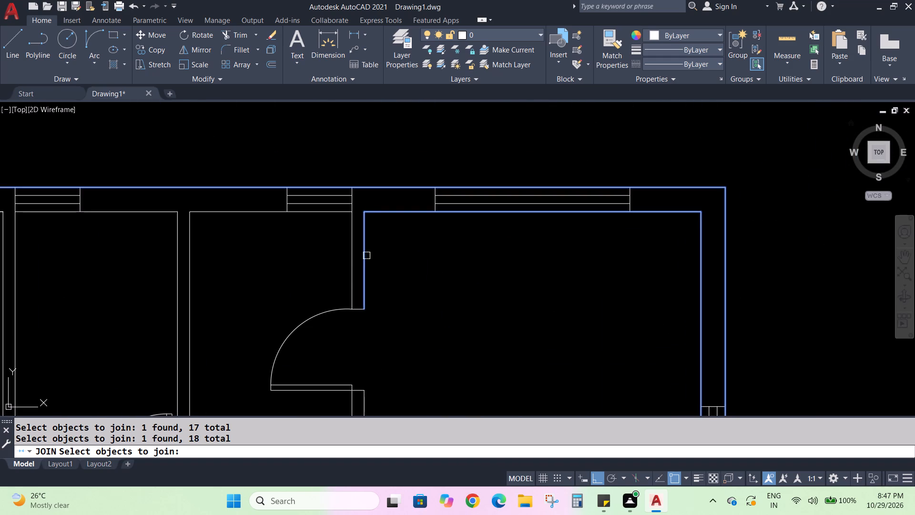
pyautogui.click(358, 310)
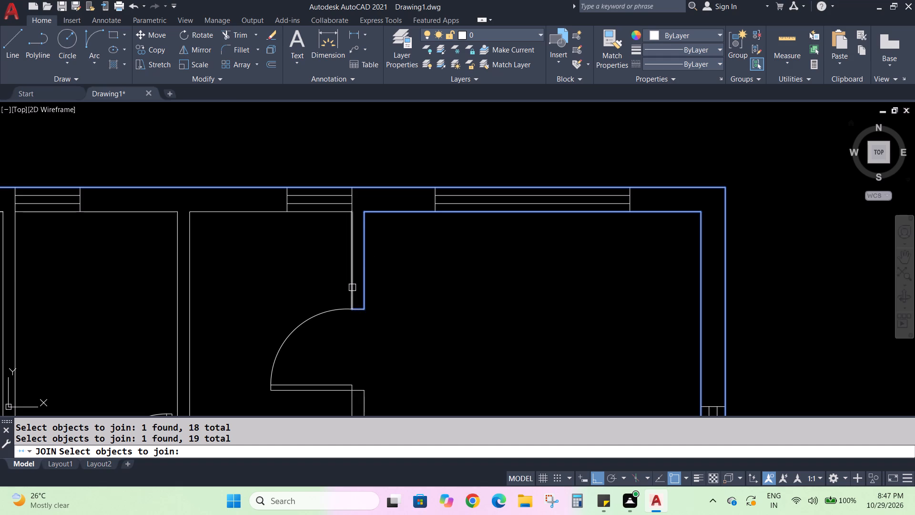
# Add the right bathroom's inner wall lines, from the door's upper jamb around the room to its lower jamb, to the Join selection.
pyautogui.click(352, 288)
pyautogui.click(294, 214)
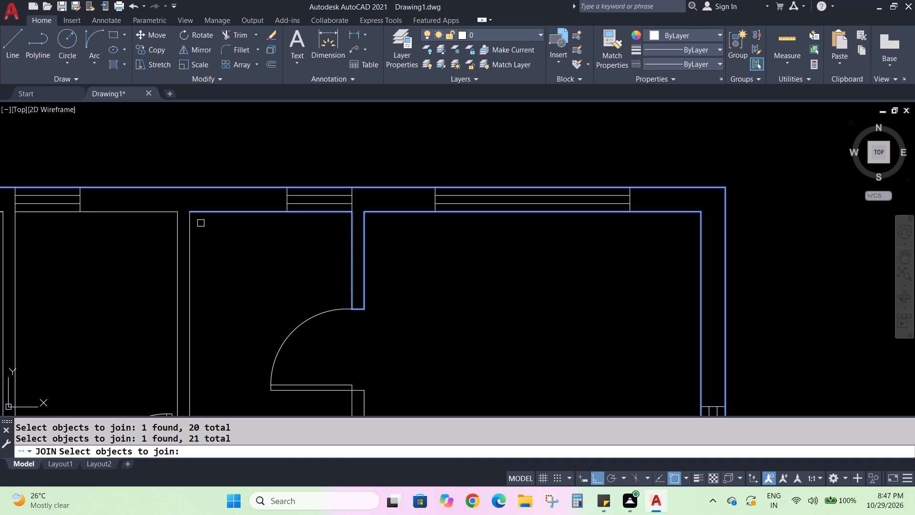
pyautogui.click(188, 240)
pyautogui.scroll(-1, 218, 231)
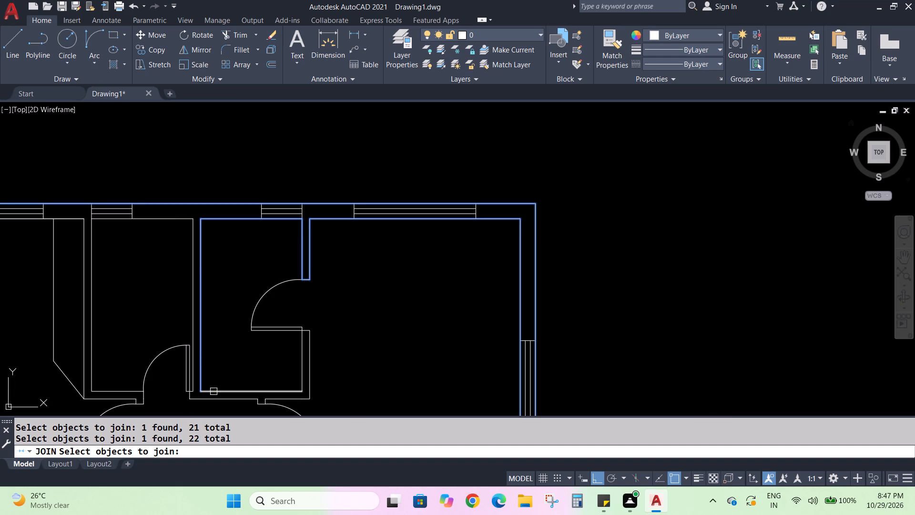
pyautogui.click(213, 391)
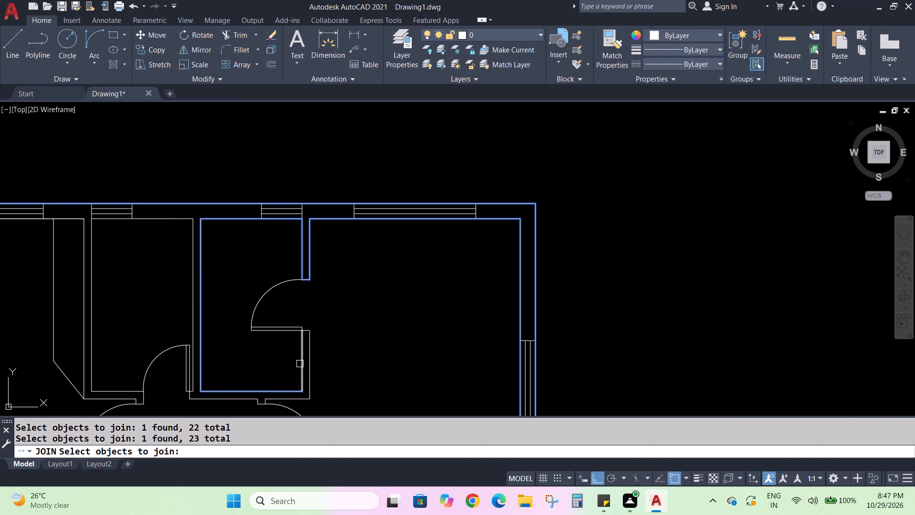
pyautogui.click(300, 363)
pyautogui.scroll(2, 311, 315)
pyautogui.click(295, 357)
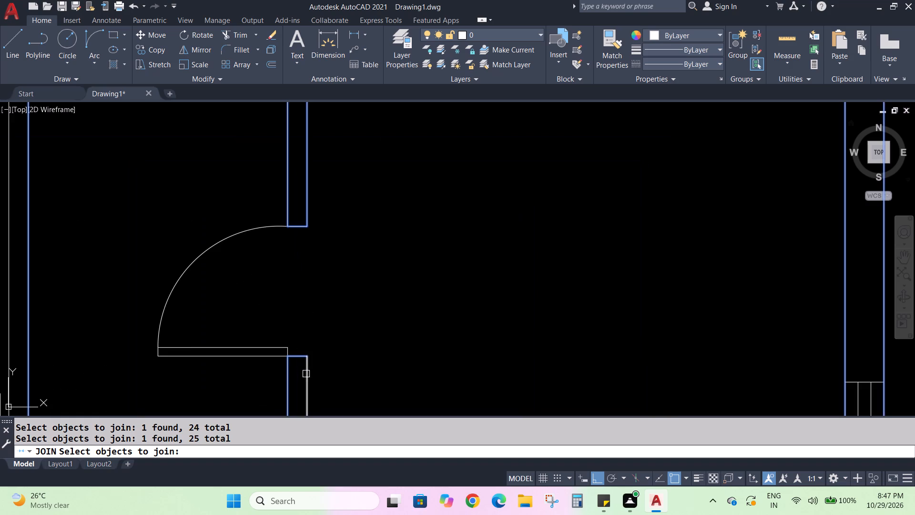
# Add the right bathroom's outer wall lines below its door and along the hallway, including the bedroom door stub, to the Join selection.
pyautogui.click(306, 374)
pyautogui.scroll(-4, 326, 359)
pyautogui.scroll(4, 319, 403)
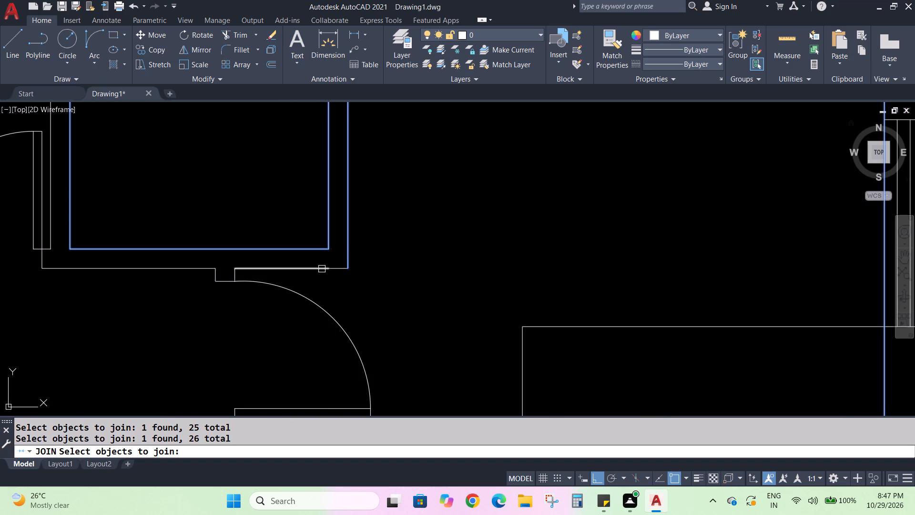
pyautogui.click(320, 269)
pyautogui.click(337, 271)
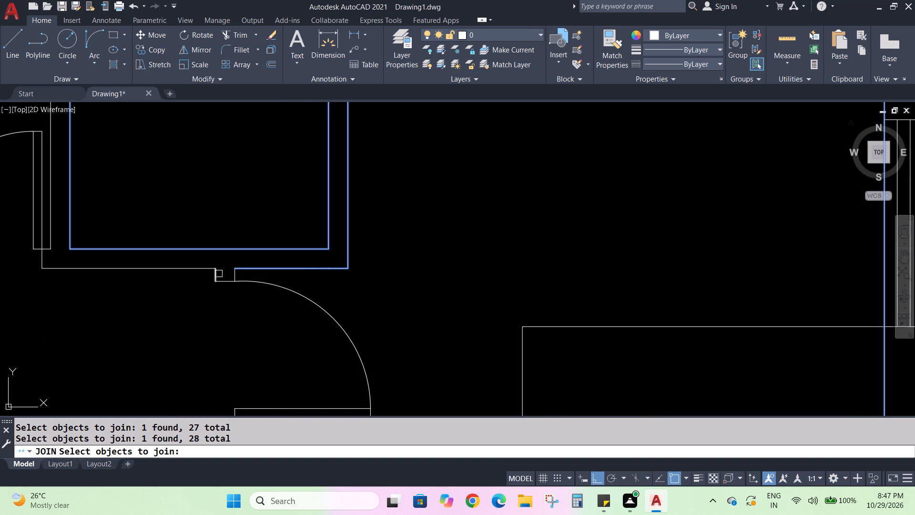
pyautogui.click(236, 275)
pyautogui.click(227, 279)
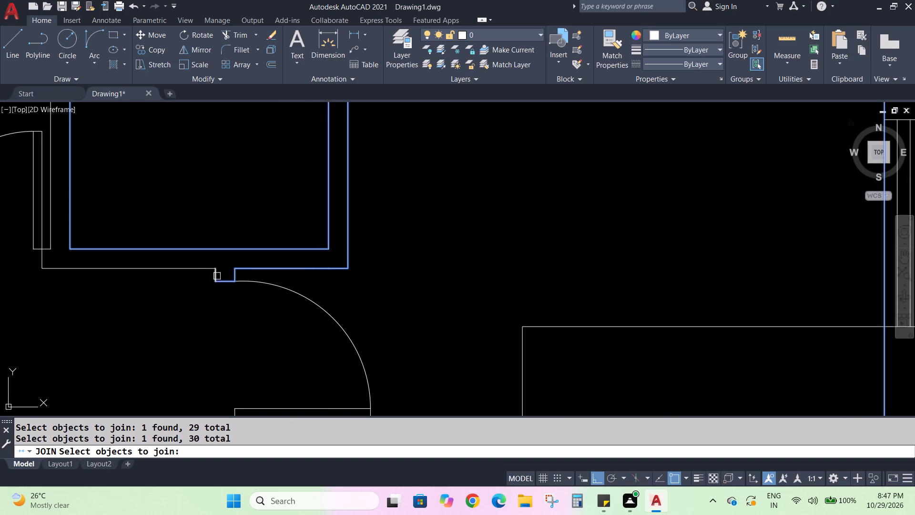
pyautogui.click(217, 276)
pyautogui.click(204, 271)
pyautogui.scroll(-2, 198, 270)
pyautogui.scroll(3, 126, 272)
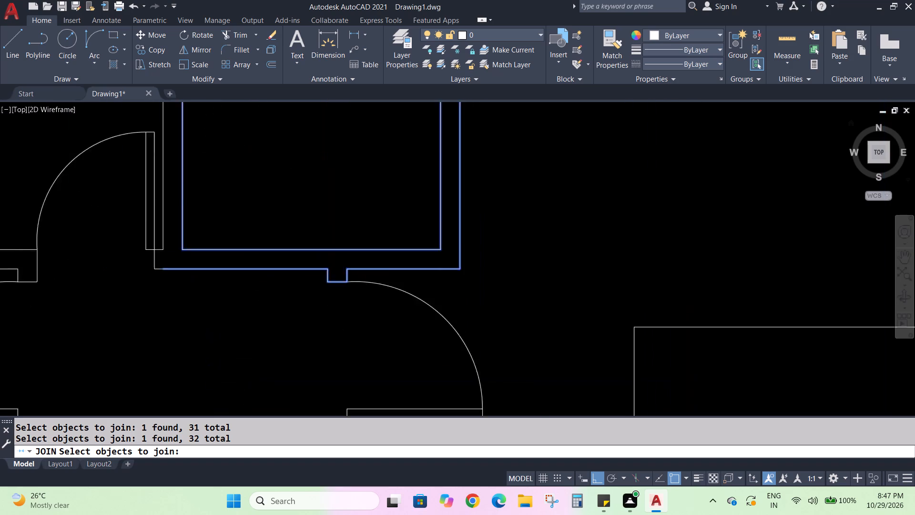
pyautogui.click(174, 268)
# Add the left bathroom's right door jamb lines, inner right, top, left and bottom wall lines, and left door jamb to the Join selection.
pyautogui.click(174, 259)
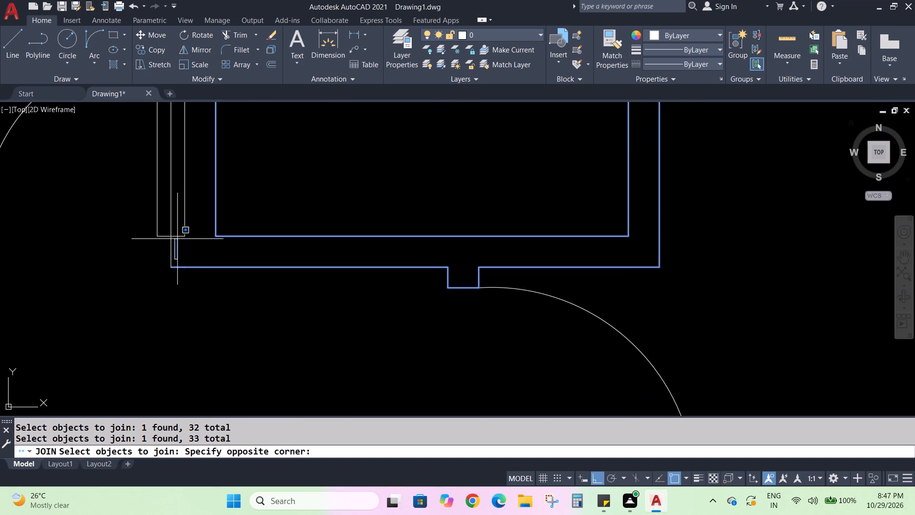
pyautogui.click(168, 253)
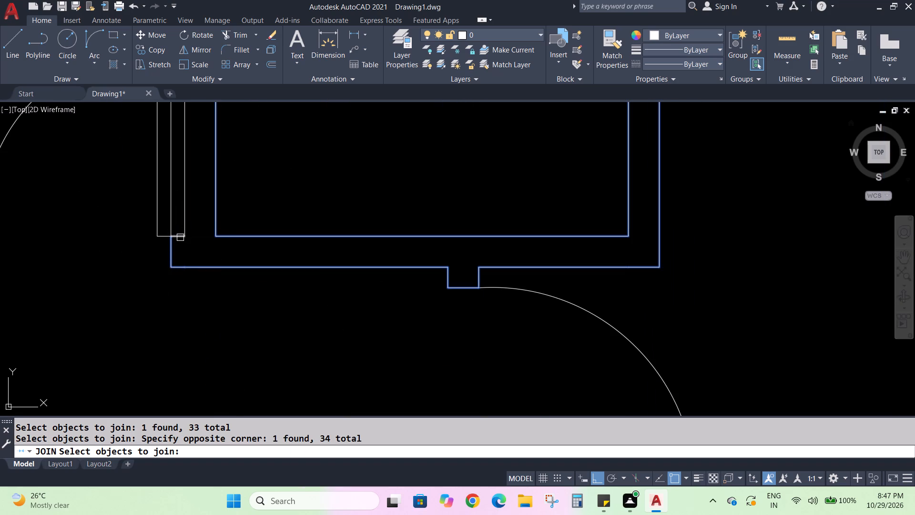
pyautogui.click(180, 237)
pyautogui.click(185, 228)
pyautogui.scroll(-2, 193, 243)
pyautogui.scroll(-2, 212, 199)
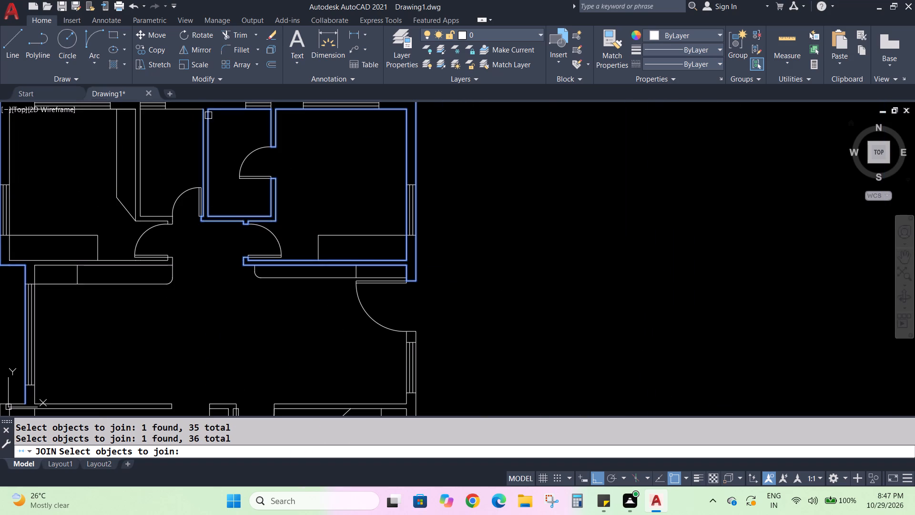
pyautogui.scroll(3, 197, 102)
pyautogui.click(184, 115)
pyautogui.scroll(-1, 158, 195)
pyautogui.scroll(1, 87, 157)
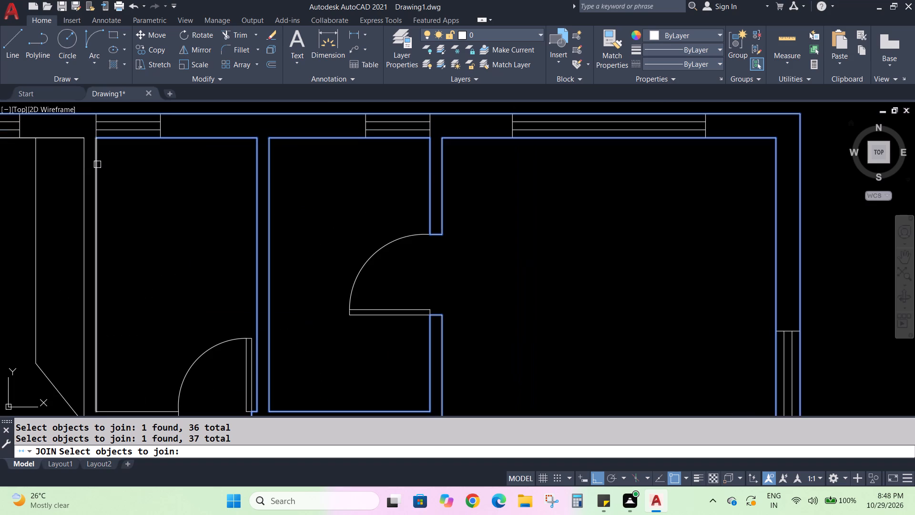
pyautogui.click(96, 166)
pyautogui.scroll(-2, 139, 196)
pyautogui.scroll(1, 134, 278)
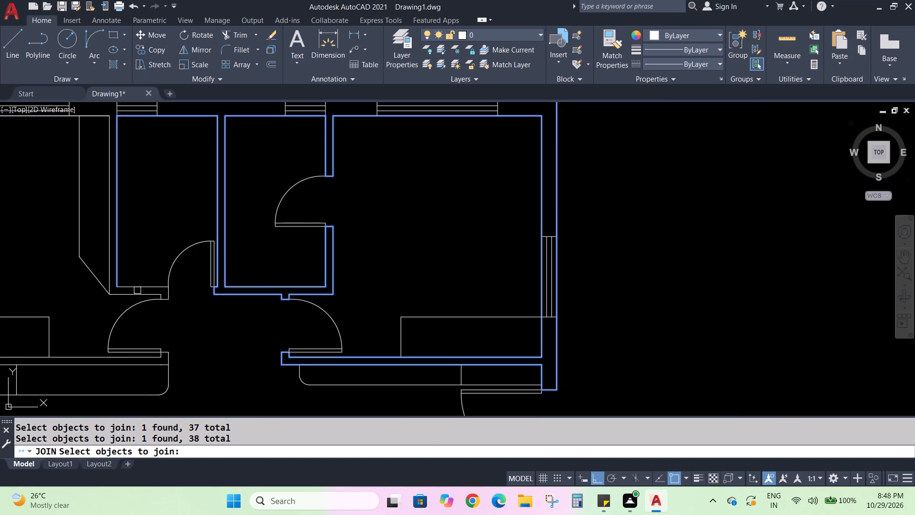
pyautogui.click(136, 287)
pyautogui.click(171, 293)
# Add the stub between the left bathroom and upper-left bedroom doors and the hallway wall line beside it to the Join selection.
pyautogui.scroll(2, 171, 302)
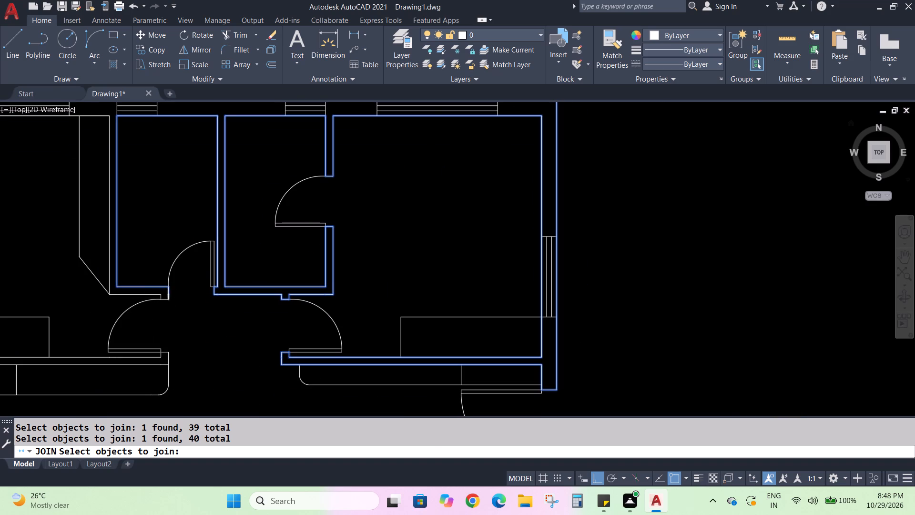
pyautogui.scroll(2, 171, 302)
pyautogui.click(153, 274)
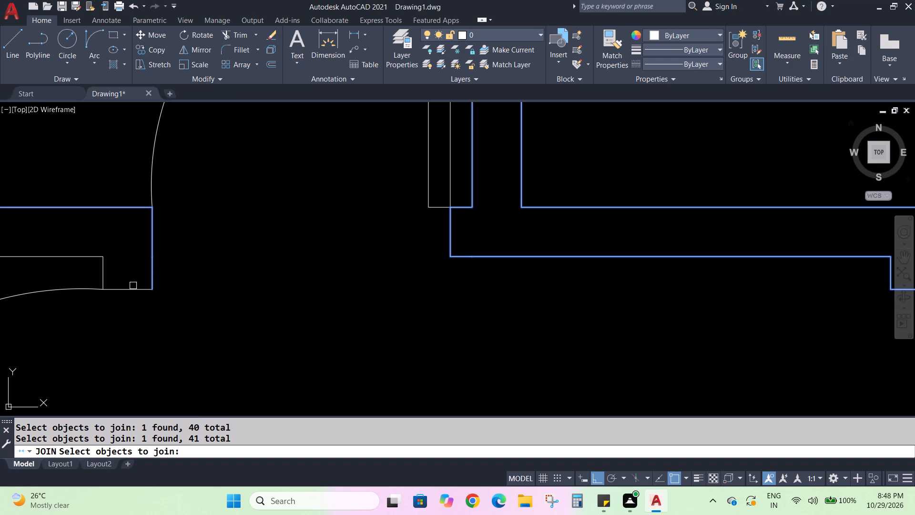
pyautogui.click(130, 290)
pyautogui.click(102, 276)
pyautogui.click(85, 258)
pyautogui.scroll(-4, 195, 293)
pyautogui.scroll(2, 124, 276)
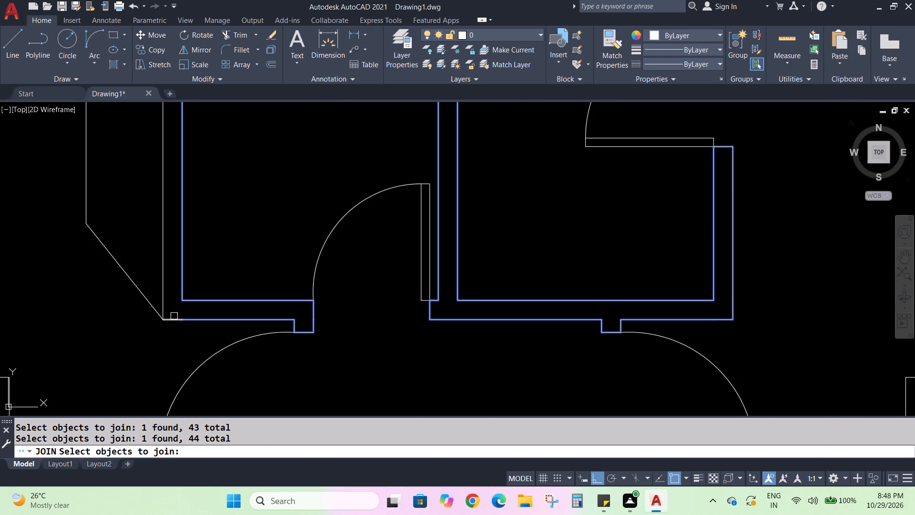
pyautogui.click(174, 316)
pyautogui.click(171, 320)
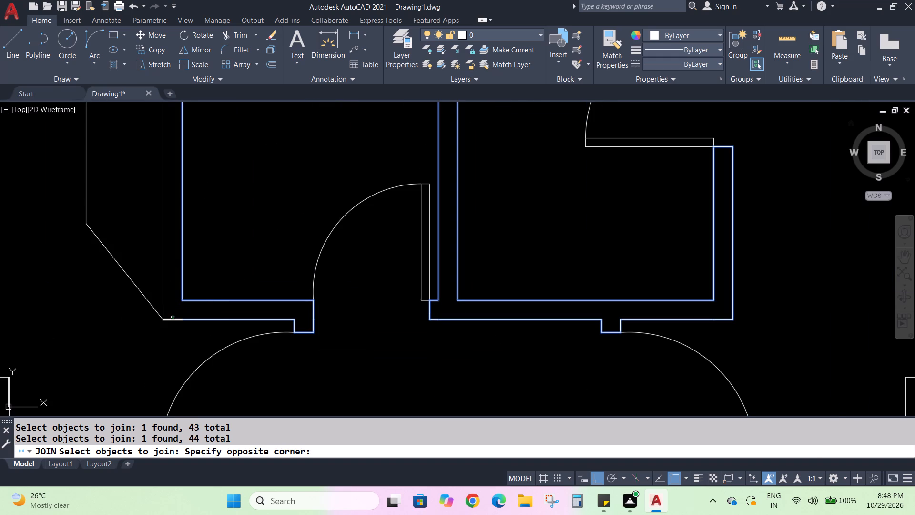
# Add the upper-left bedroom's inner right, top, left and bottom wall lines to the Join selection.
pyautogui.click(163, 305)
pyautogui.scroll(-2, 175, 299)
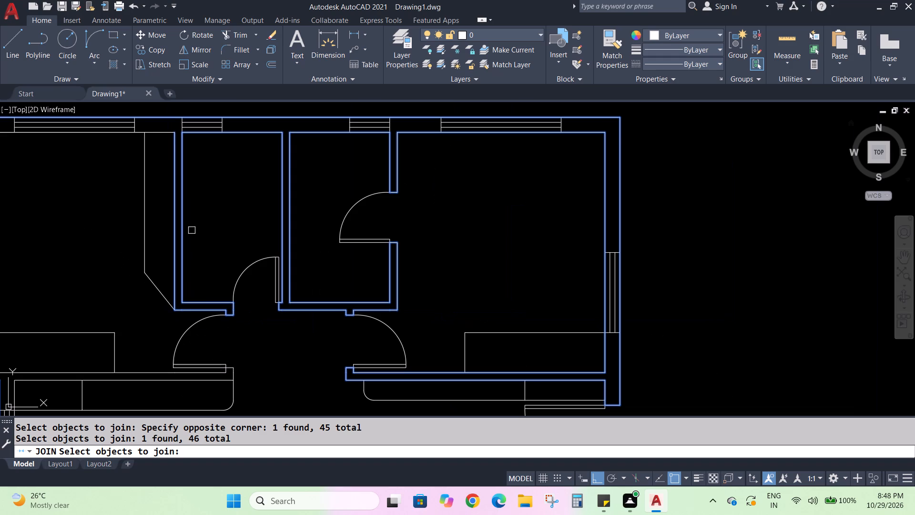
pyautogui.click(157, 134)
pyautogui.scroll(-3, 92, 234)
pyautogui.scroll(1, 89, 217)
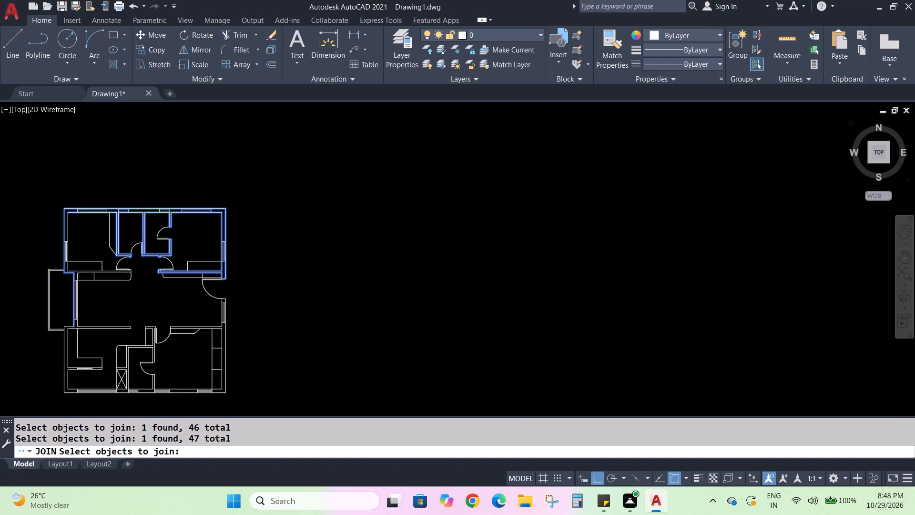
pyautogui.scroll(2, 89, 217)
pyautogui.scroll(-1, 146, 245)
pyautogui.scroll(2, 54, 253)
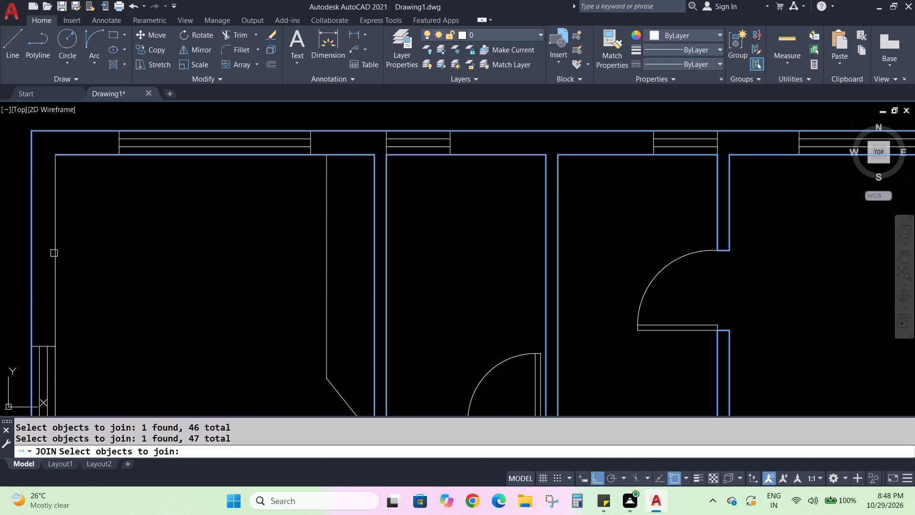
pyautogui.click(59, 248)
pyautogui.scroll(-3, 183, 282)
pyautogui.scroll(2, 224, 351)
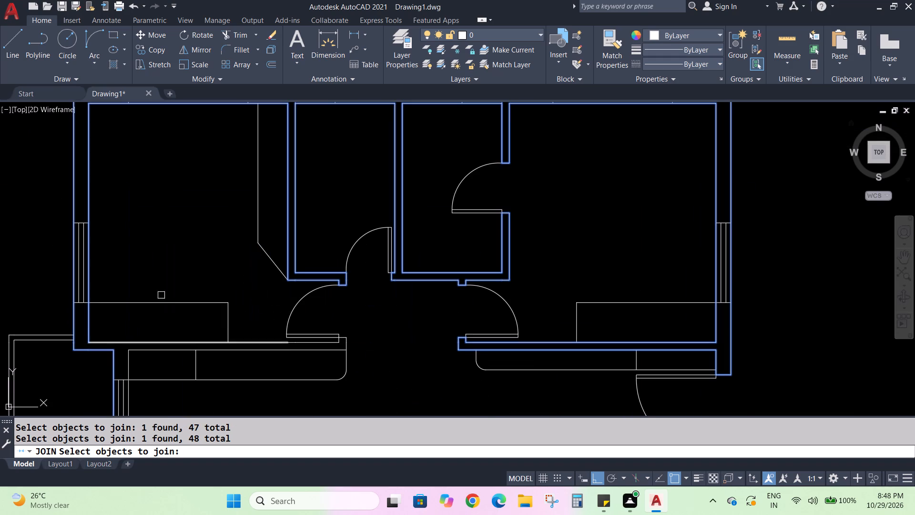
pyautogui.click(128, 341)
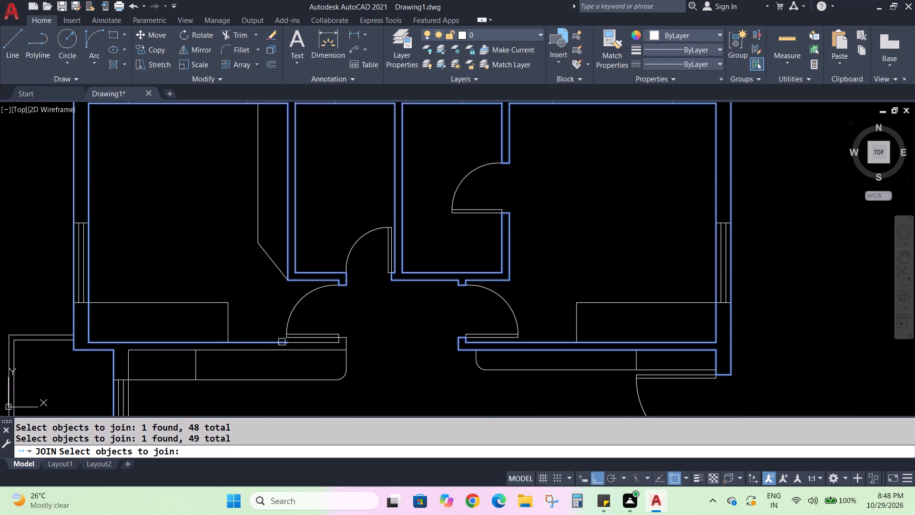
# Add the wall end at the upper-left bedroom door, including its jamb, cap and end lines, to the Join selection.
pyautogui.scroll(4, 296, 348)
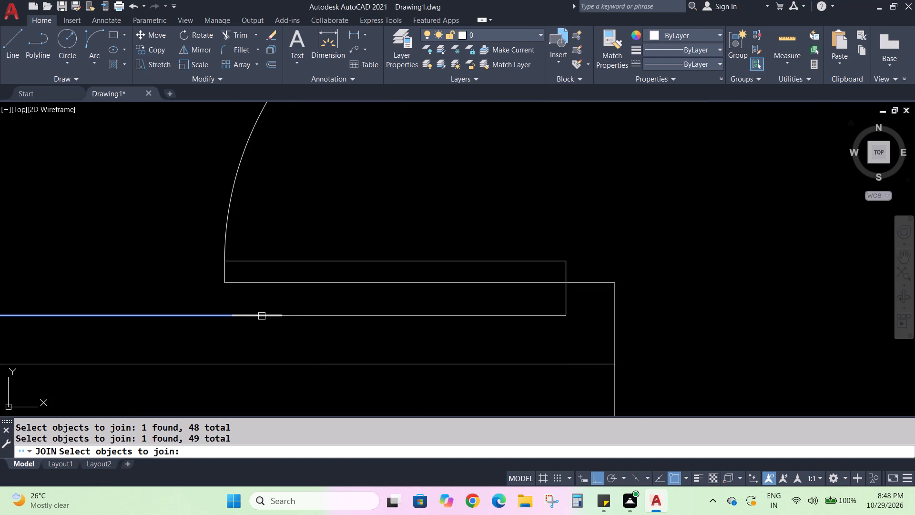
pyautogui.click(254, 318)
pyautogui.click(313, 317)
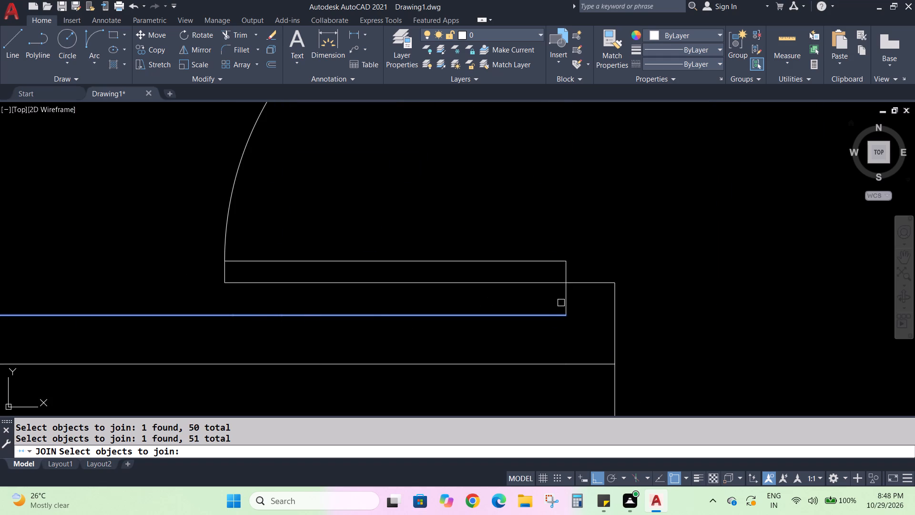
pyautogui.click(565, 303)
pyautogui.click(578, 287)
pyautogui.click(593, 284)
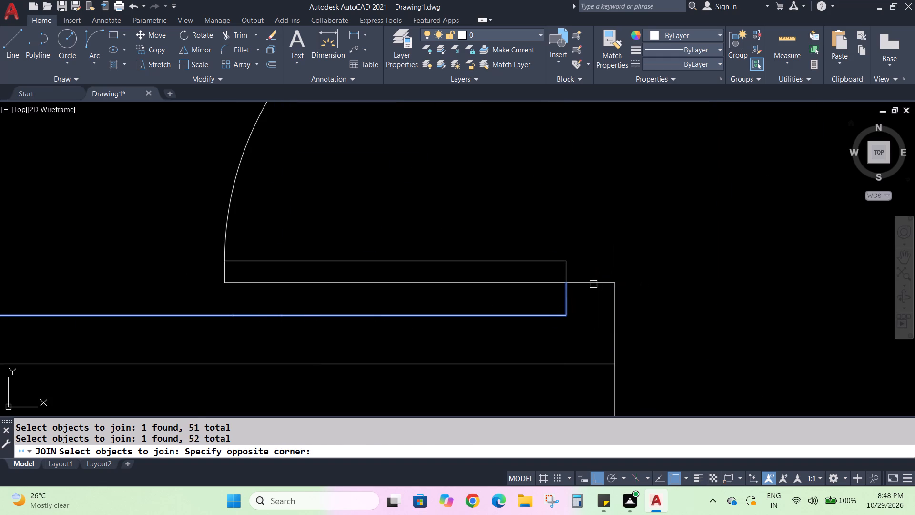
pyautogui.click(592, 284)
pyautogui.click(591, 284)
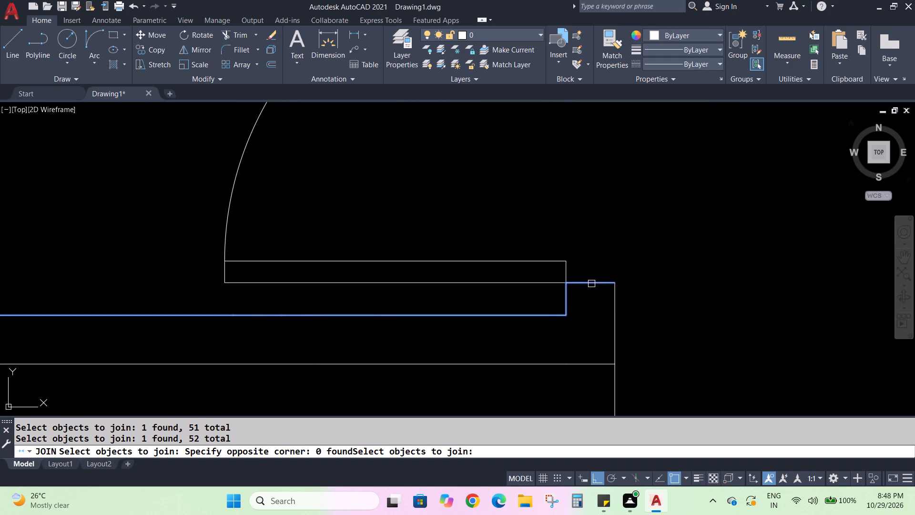
pyautogui.click(615, 309)
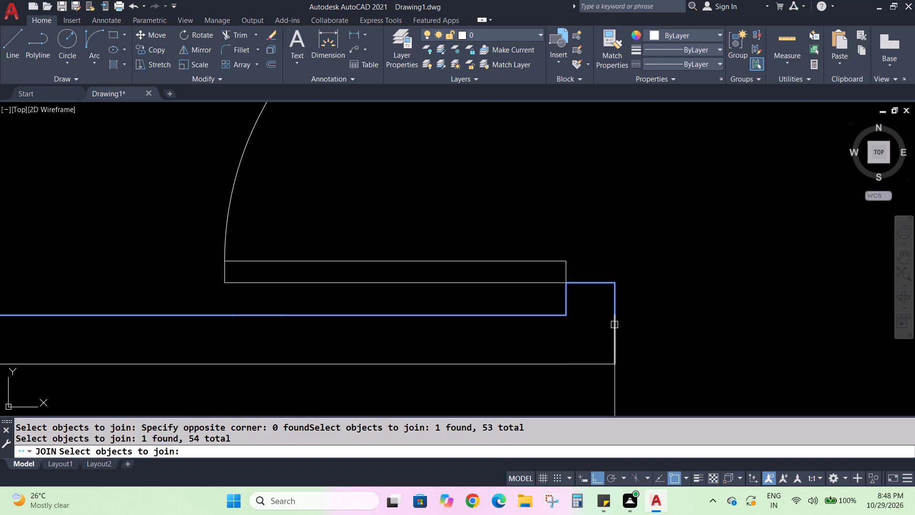
pyautogui.scroll(-2, 612, 327)
pyautogui.click(612, 334)
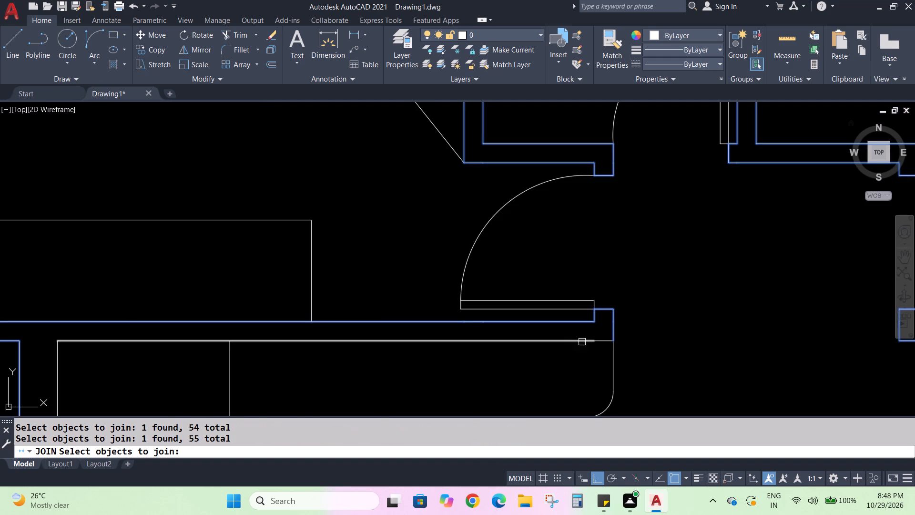
pyautogui.click(605, 340)
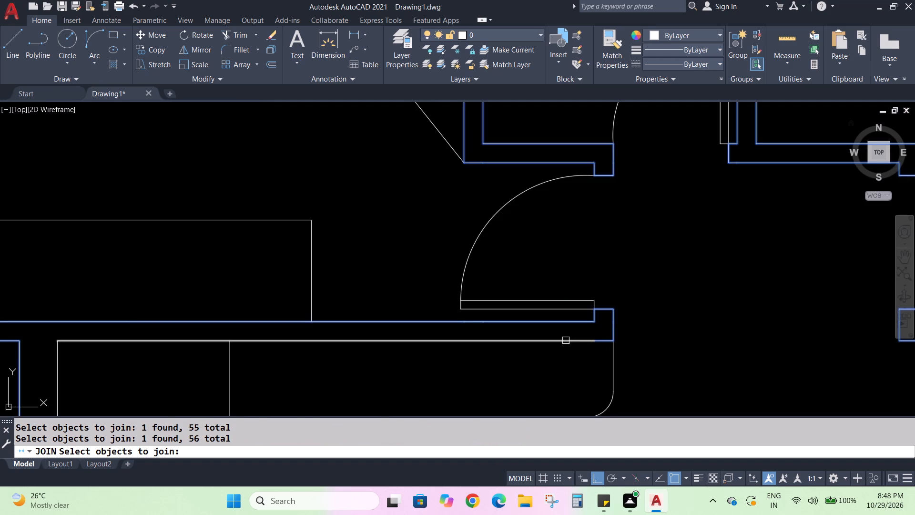
# Add the living room's upper-left and left inner wall lines and both faces and end of its lower-left wall to the Join selection.
pyautogui.click(566, 340)
pyautogui.scroll(-3, 136, 341)
pyautogui.scroll(2, 163, 373)
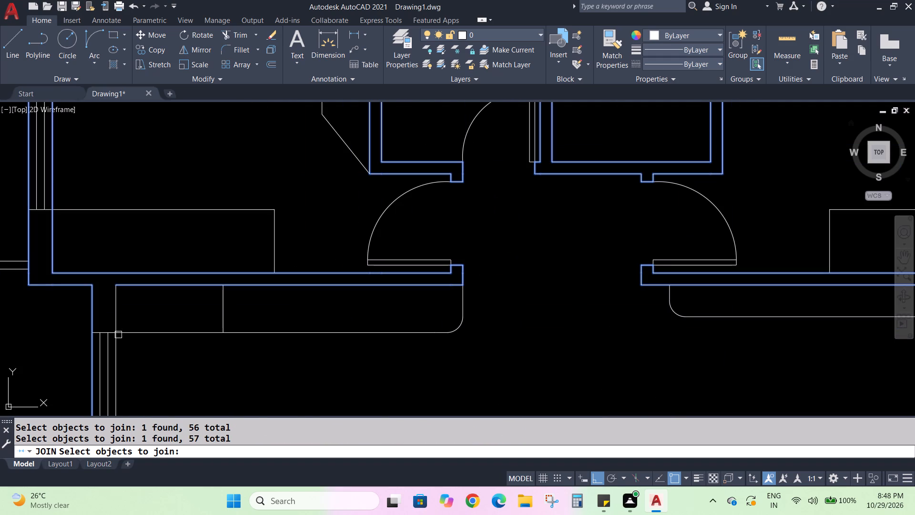
pyautogui.click(118, 309)
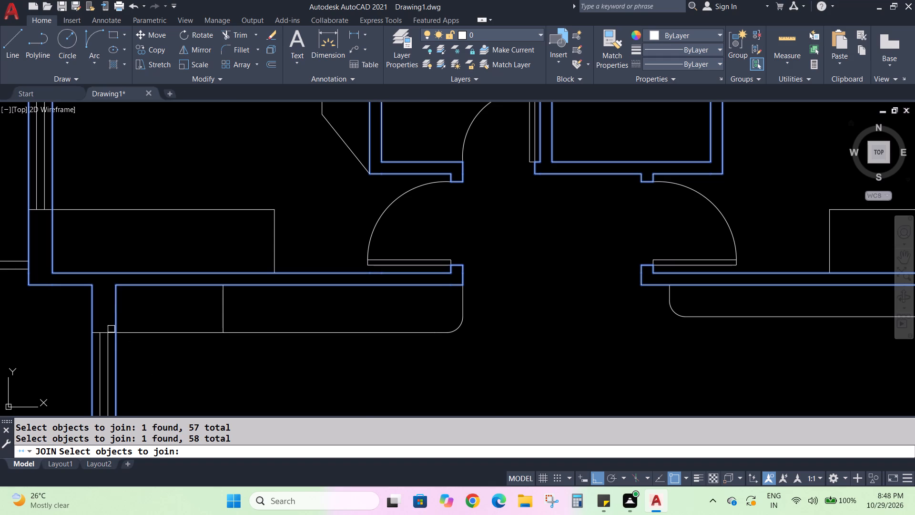
pyautogui.scroll(-3, 137, 359)
pyautogui.scroll(3, 130, 423)
pyautogui.scroll(-2, 174, 365)
pyautogui.scroll(2, 172, 411)
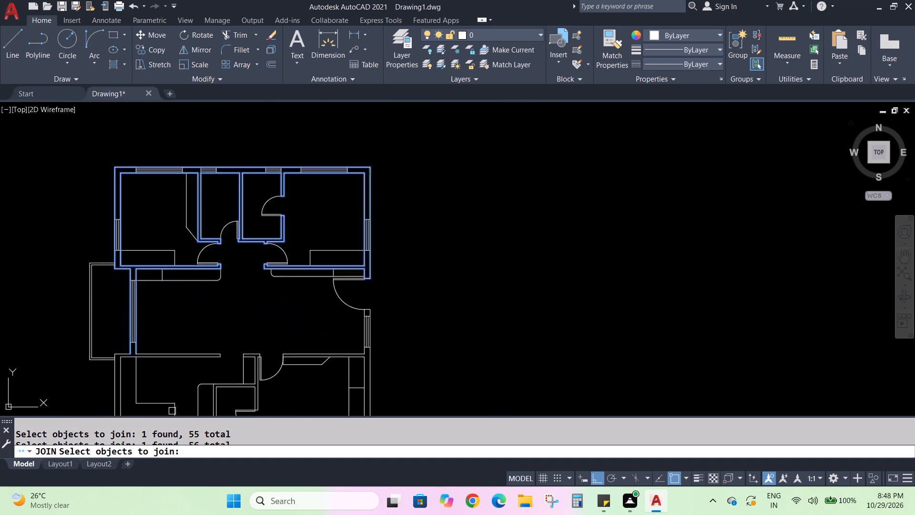
pyautogui.scroll(1, 172, 411)
pyautogui.scroll(1, 131, 307)
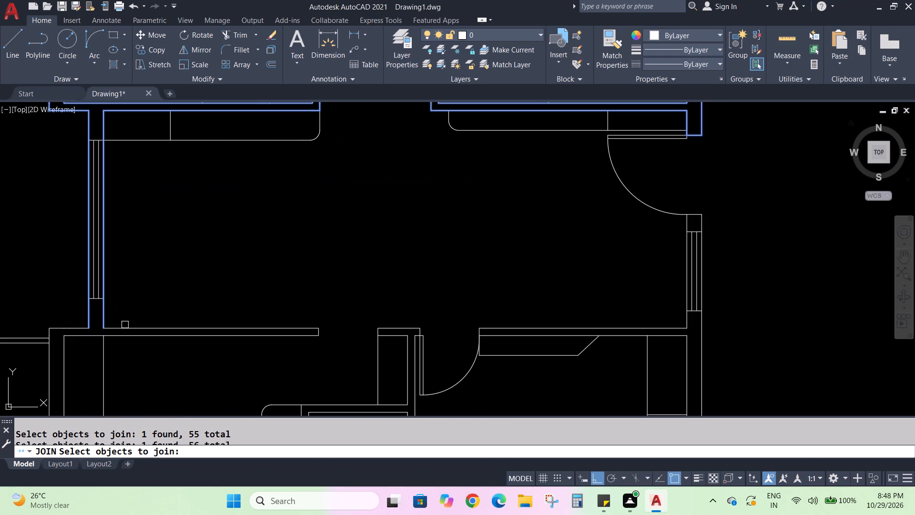
pyautogui.click(127, 328)
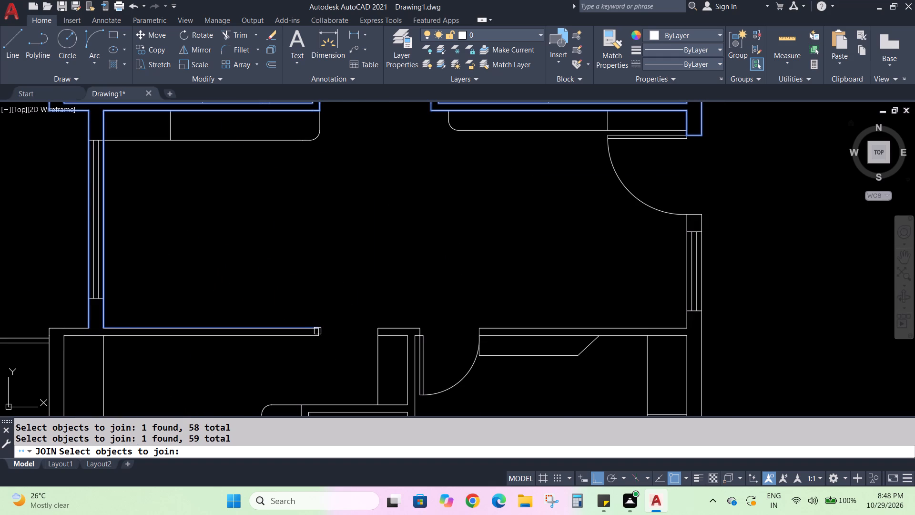
pyautogui.scroll(3, 317, 331)
pyautogui.click(317, 331)
pyautogui.click(249, 351)
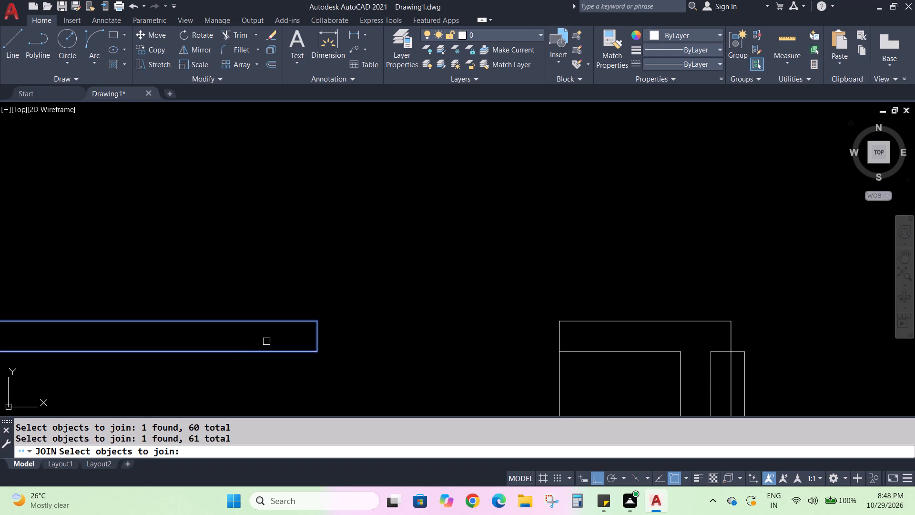
# Add the exterior wall return below the living room's left window, the outer left wall and the kitchen's inner left wall line to the Join selection.
pyautogui.scroll(-4, 268, 341)
pyautogui.scroll(1, 108, 341)
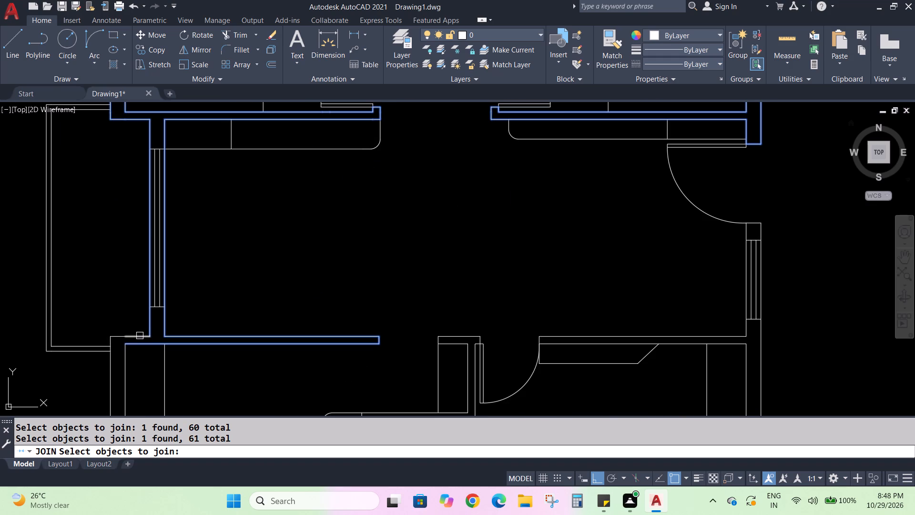
pyautogui.click(140, 336)
pyautogui.click(117, 337)
pyautogui.scroll(4, 111, 338)
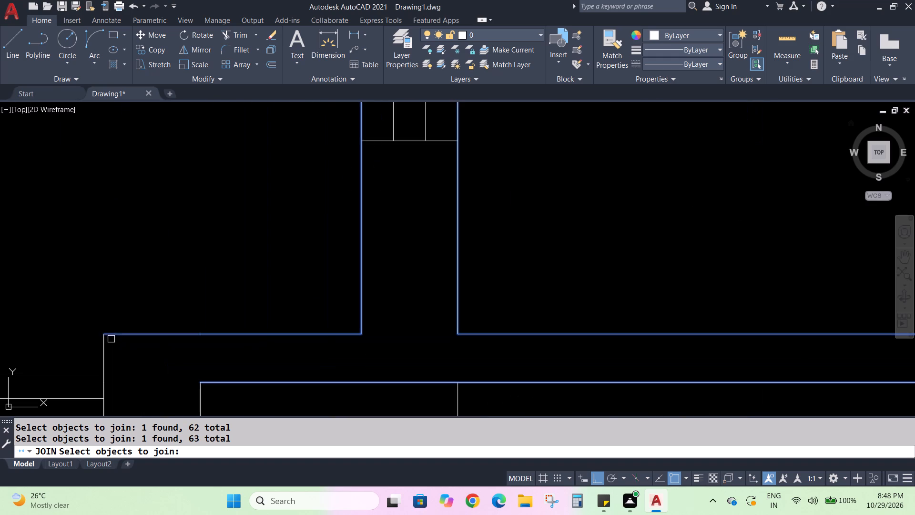
pyautogui.click(102, 352)
pyautogui.scroll(-4, 147, 343)
pyautogui.scroll(3, 142, 355)
pyautogui.click(152, 347)
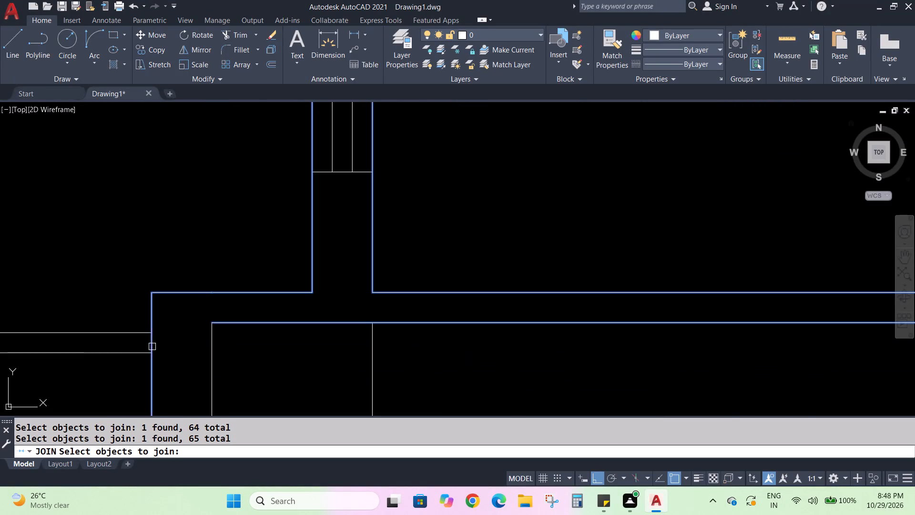
pyautogui.scroll(-2, 169, 342)
pyautogui.click(187, 367)
# Add both faces and the end of the kitchen's lower partition, and the lower-left room's left and bottom wall lines, to the Join selection.
pyautogui.scroll(-4, 194, 356)
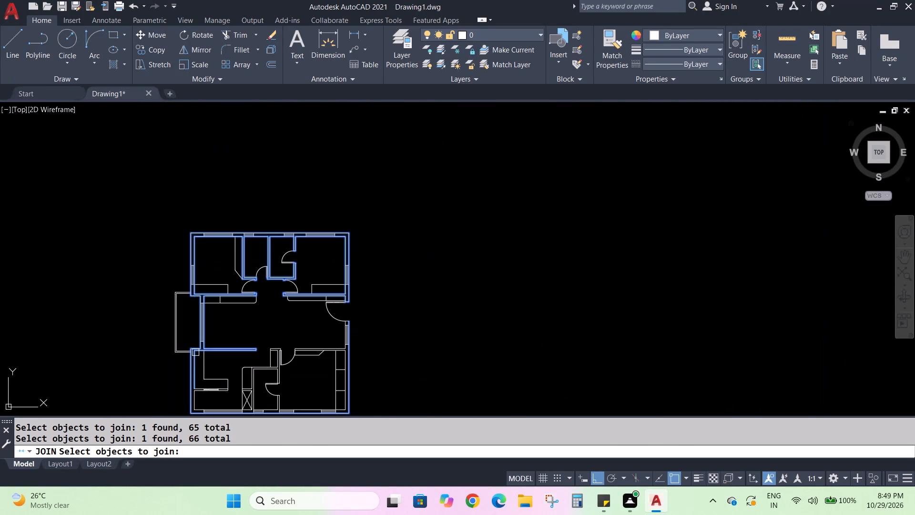
pyautogui.scroll(2, 218, 410)
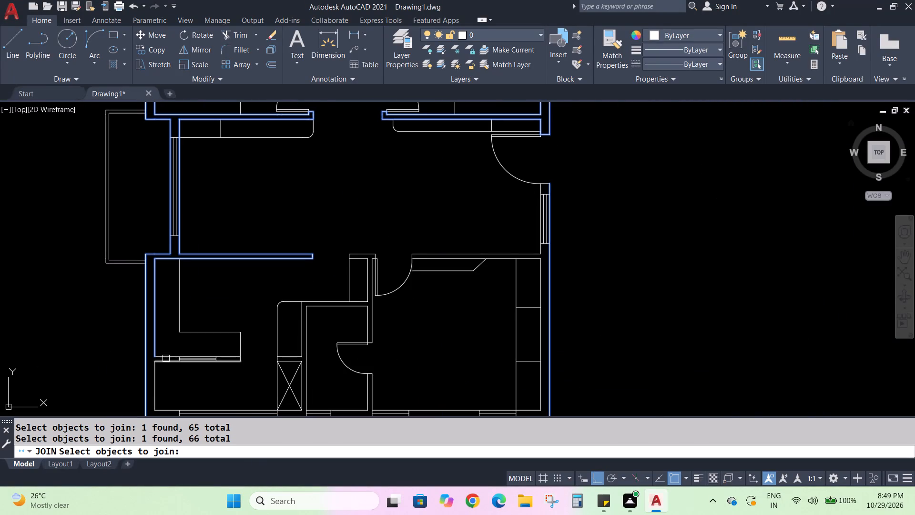
pyautogui.scroll(1, 164, 356)
pyautogui.click(165, 356)
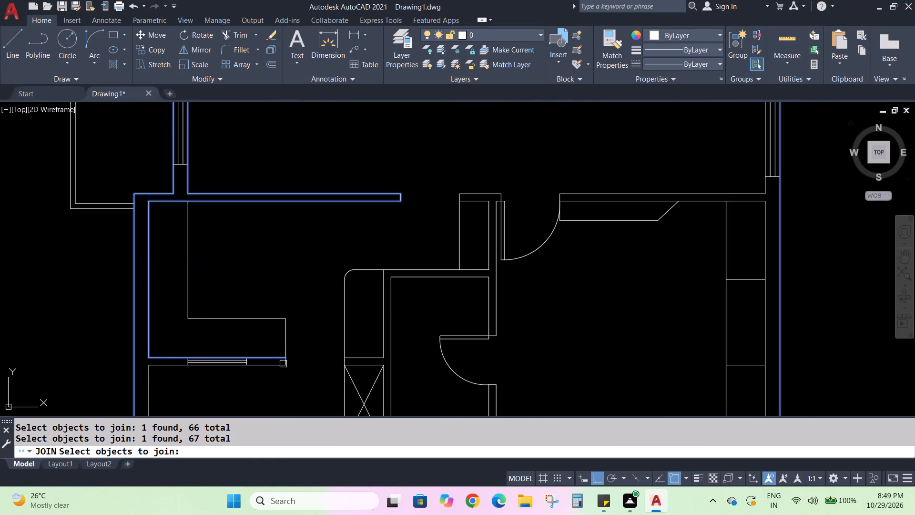
pyautogui.scroll(2, 291, 366)
pyautogui.click(277, 359)
pyautogui.click(253, 364)
pyautogui.scroll(-2, 350, 372)
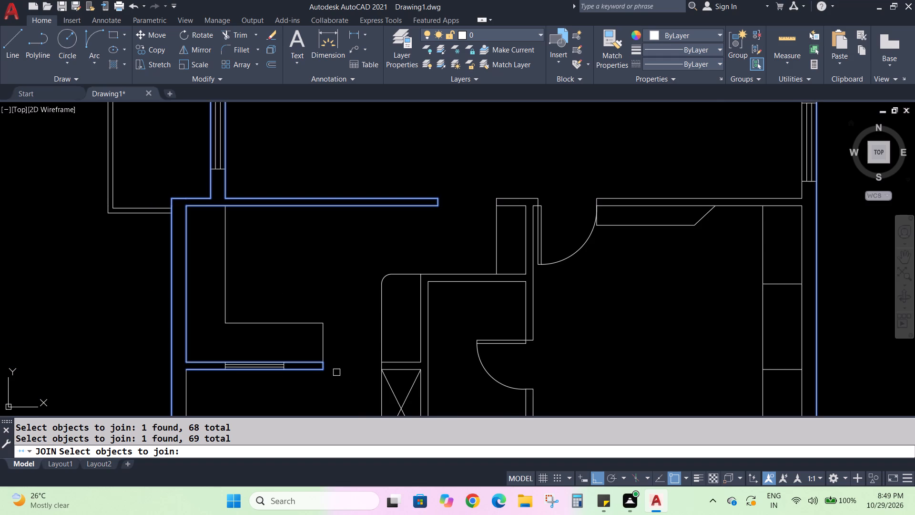
pyautogui.click(186, 392)
pyautogui.scroll(-3, 204, 386)
pyautogui.scroll(2, 222, 408)
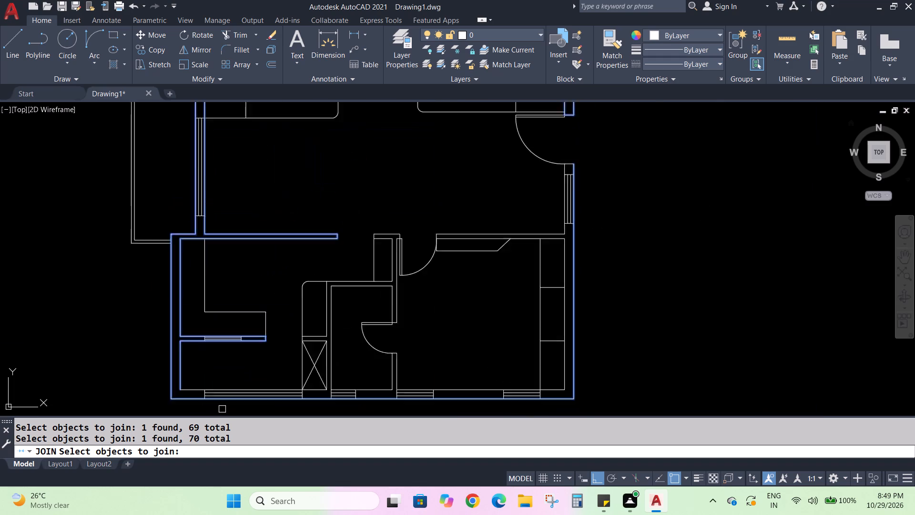
pyautogui.scroll(3, 222, 409)
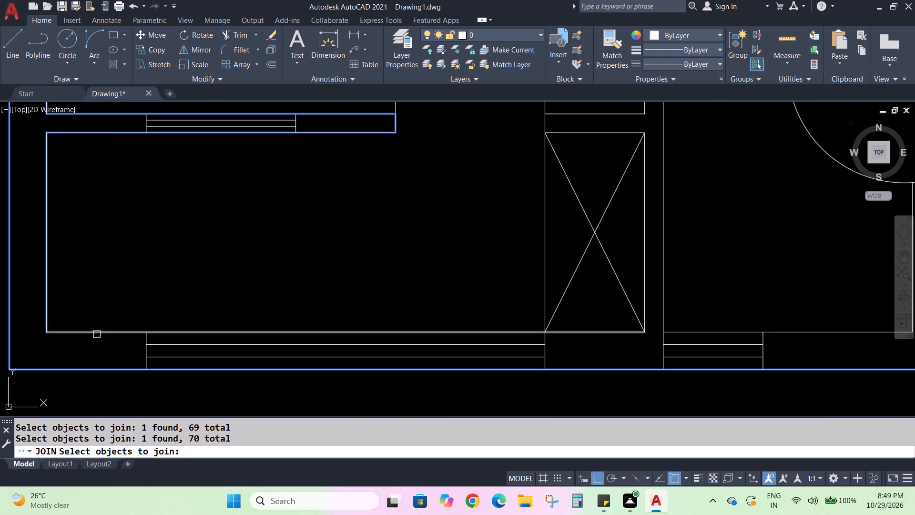
pyautogui.click(97, 334)
# Add the crossed shaft's right, top and left lines and the short wall line above it, and complete the Join.
pyautogui.scroll(-2, 132, 333)
pyautogui.scroll(1, 335, 343)
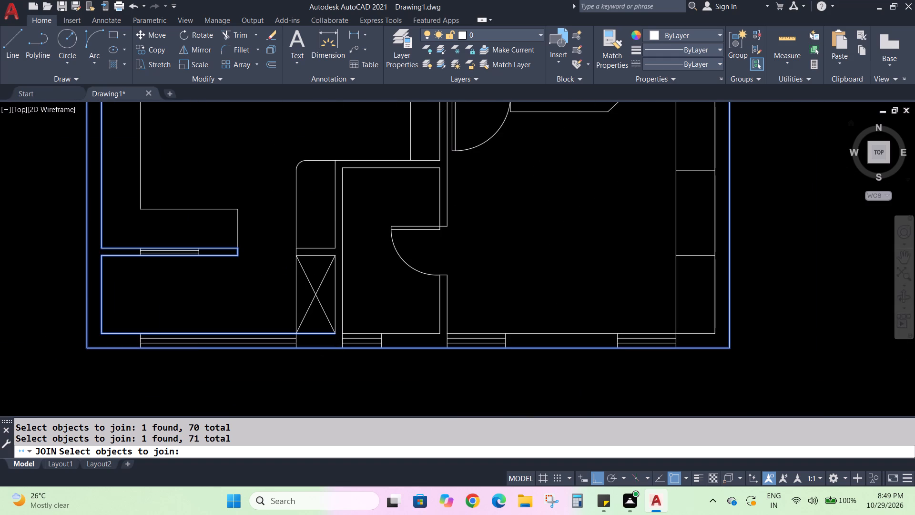
pyautogui.click(335, 288)
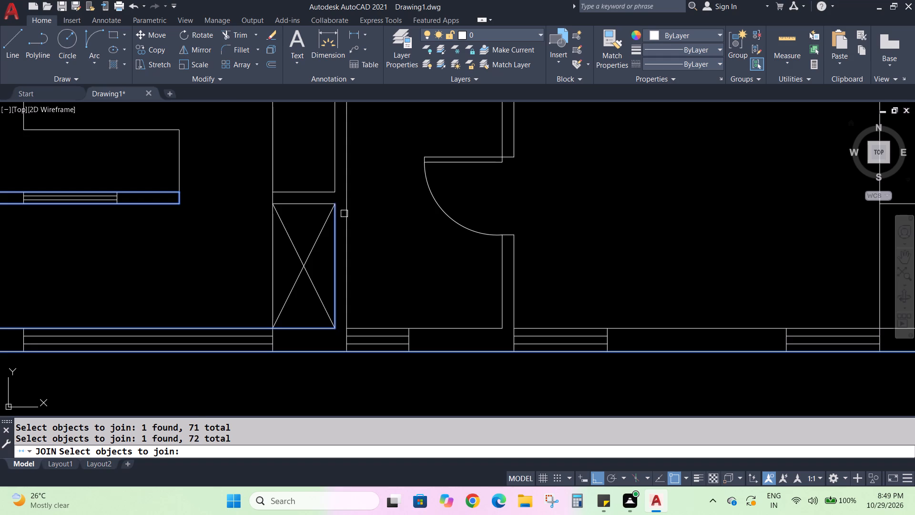
pyautogui.click(312, 204)
pyautogui.scroll(4, 276, 199)
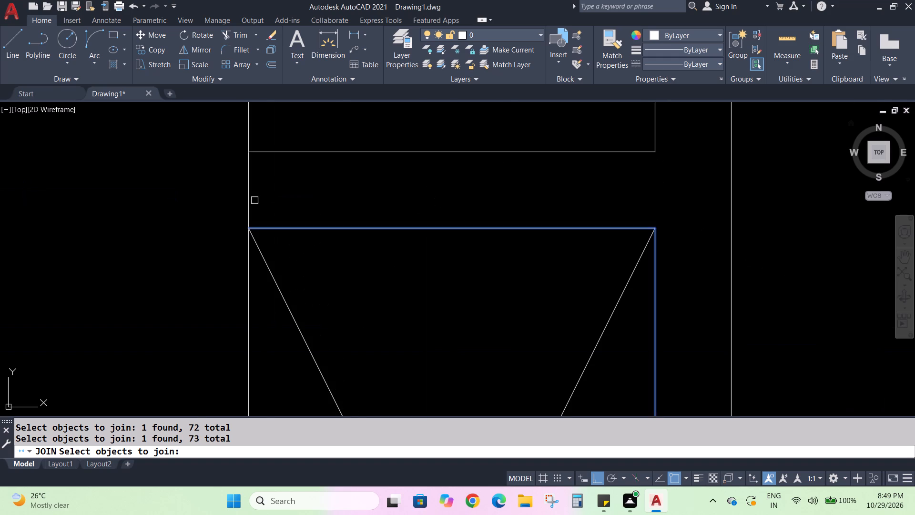
pyautogui.click(248, 186)
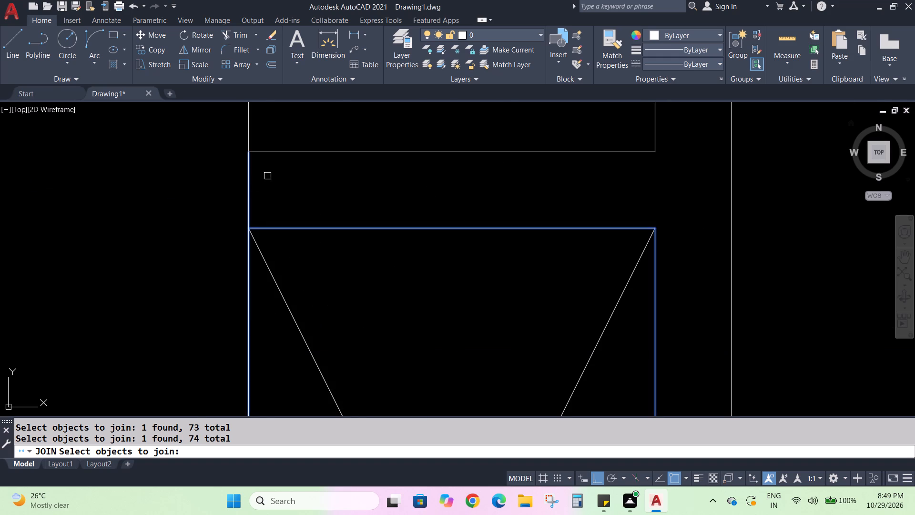
pyautogui.click(307, 155)
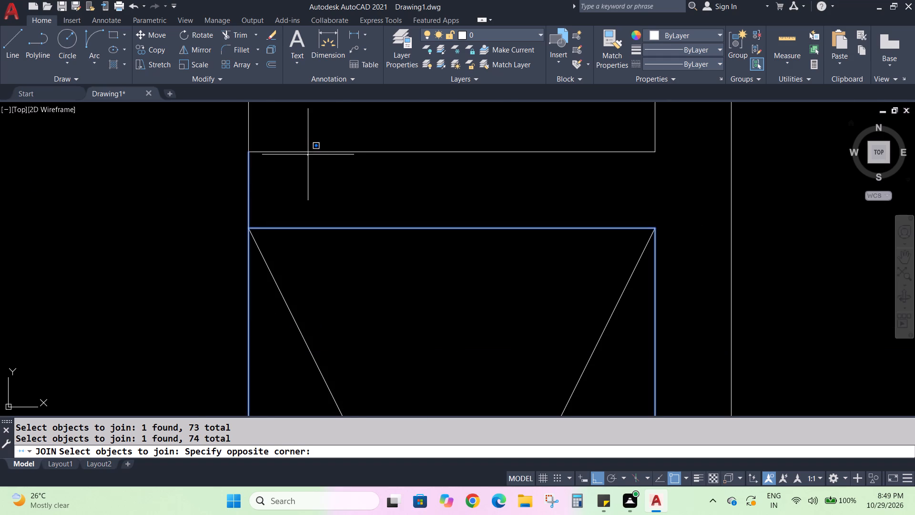
pyautogui.click(309, 151)
pyautogui.click(312, 150)
pyautogui.scroll(-3, 515, 207)
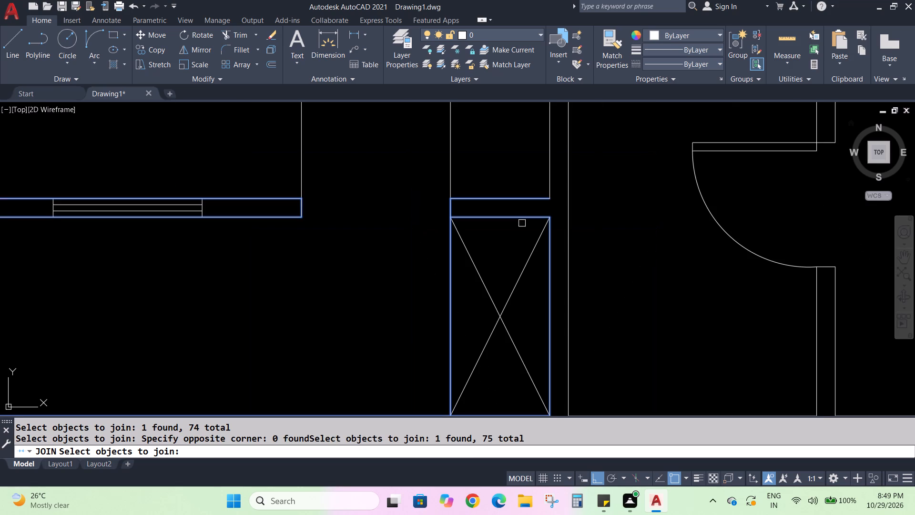
pyautogui.press('Return')
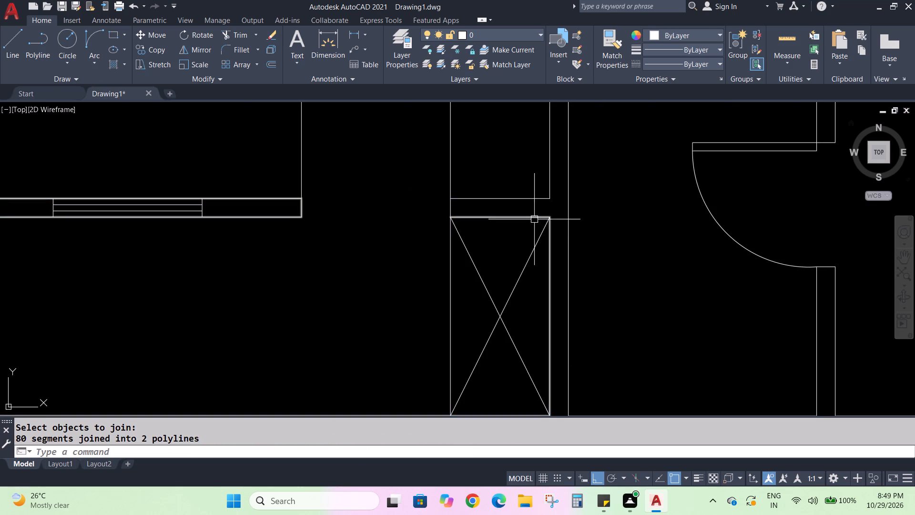
# Select the joined wall outline to check which walls it covers across the plan, and clear the selection.
pyautogui.click(512, 219)
pyautogui.scroll(-6, 524, 233)
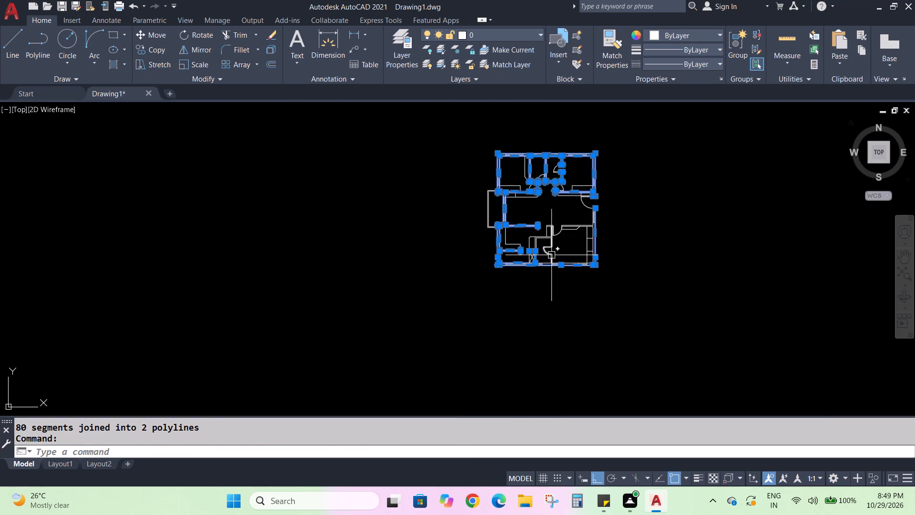
pyautogui.scroll(2, 681, 175)
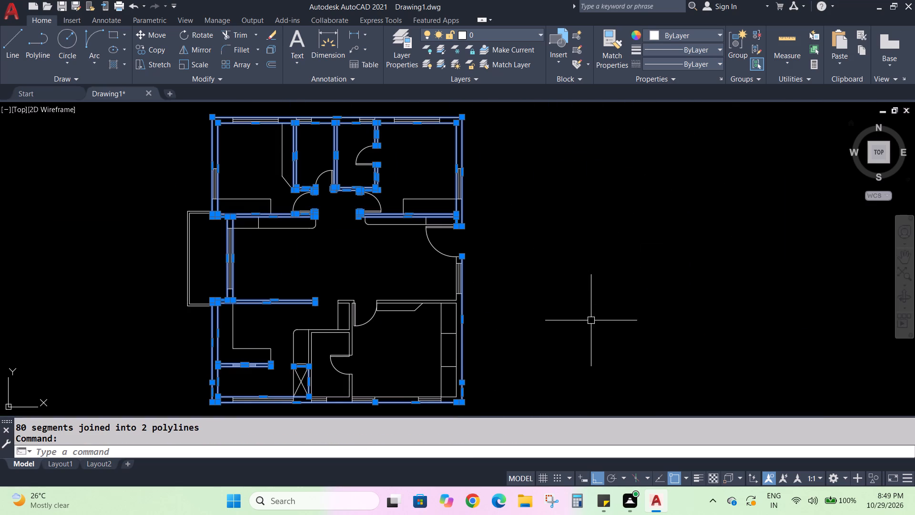
pyautogui.scroll(1, 529, 379)
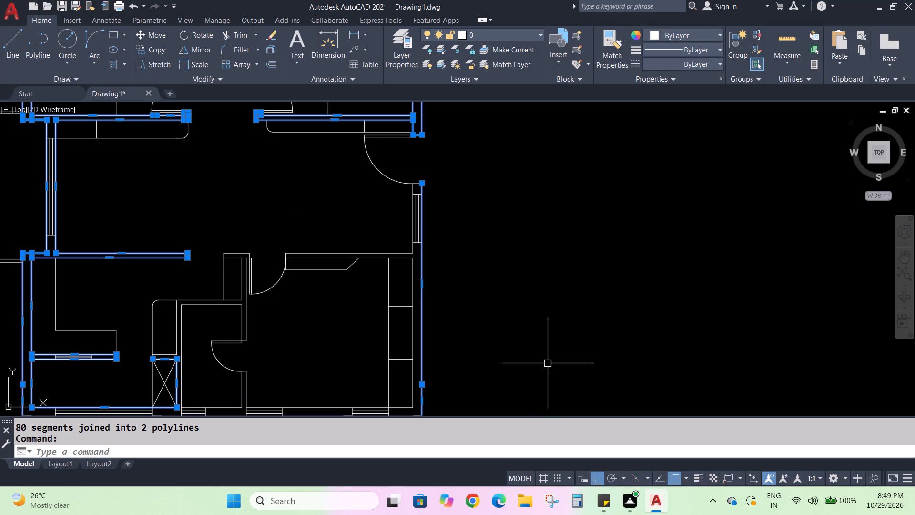
pyautogui.press('Escape')
pyautogui.press('Escape')
# Start a Join selection with the small bathroom's top and left lines, the wall lines beside and above the crossed shaft, and the existing wall outline.
pyautogui.press('j')
pyautogui.press('Return')
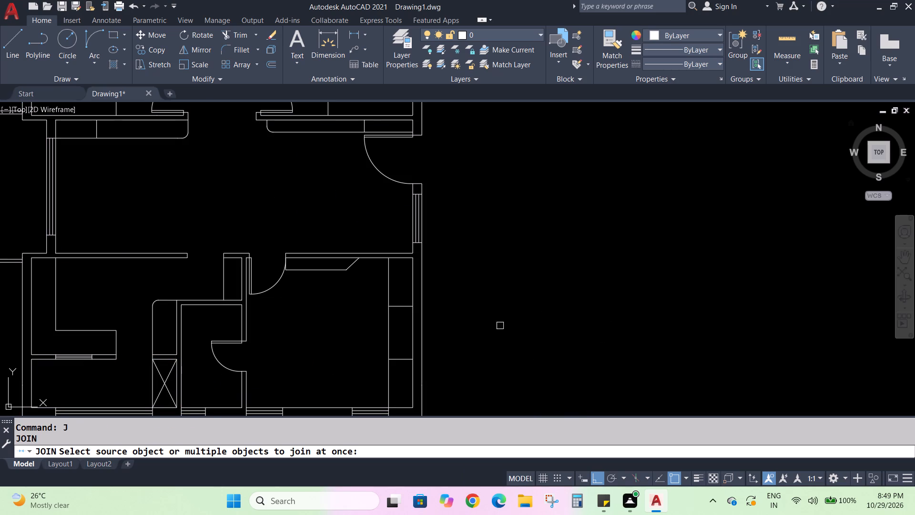
pyautogui.scroll(1, 234, 308)
pyautogui.click(236, 306)
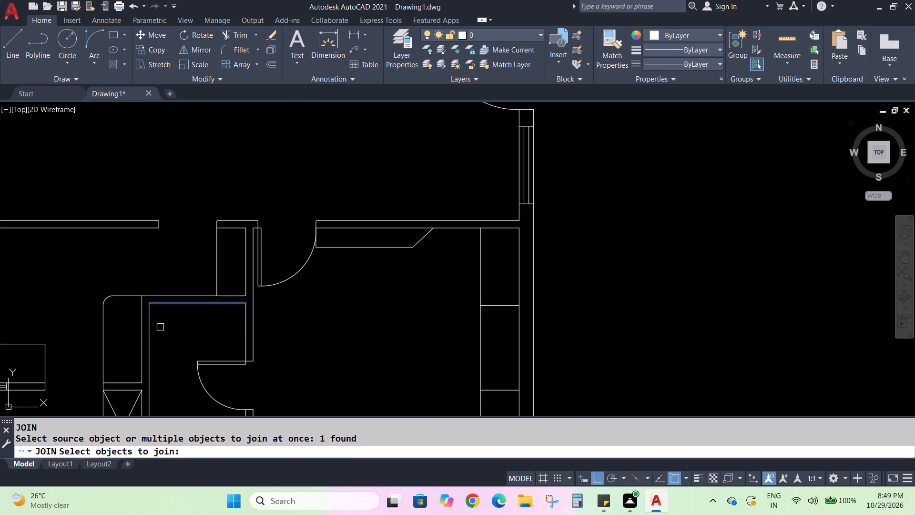
pyautogui.click(147, 337)
pyautogui.scroll(-3, 184, 342)
pyautogui.scroll(1, 165, 363)
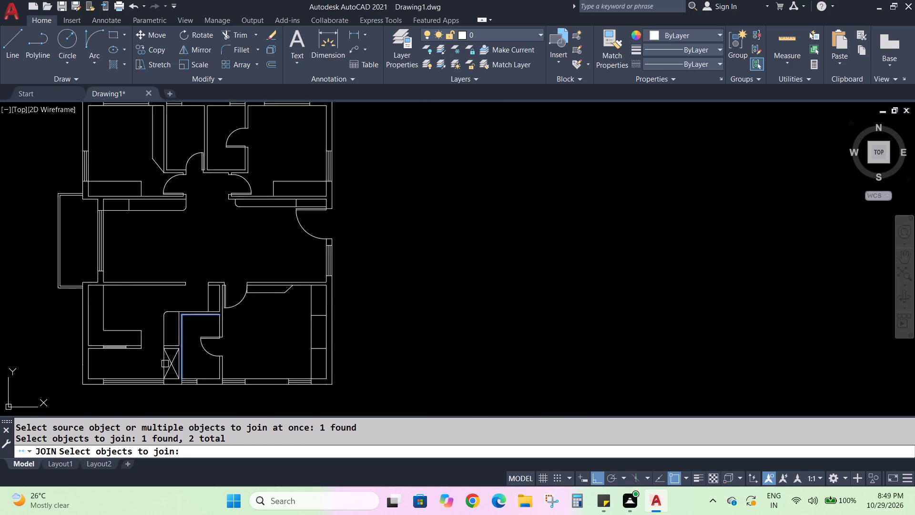
pyautogui.scroll(1, 165, 365)
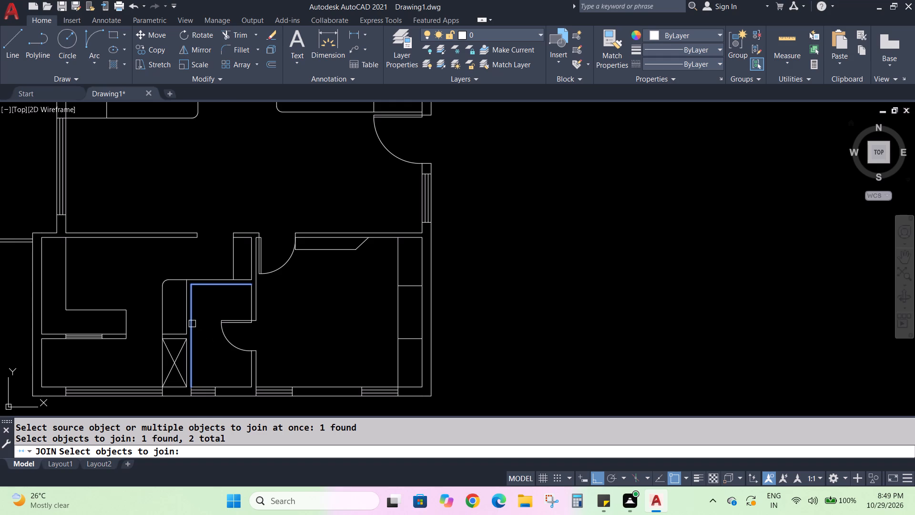
pyautogui.click(185, 320)
pyautogui.click(178, 336)
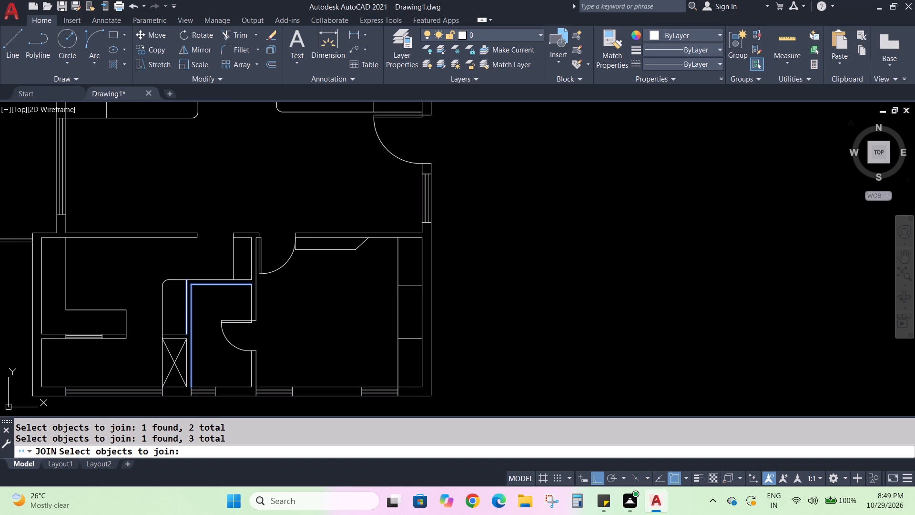
pyautogui.click(176, 340)
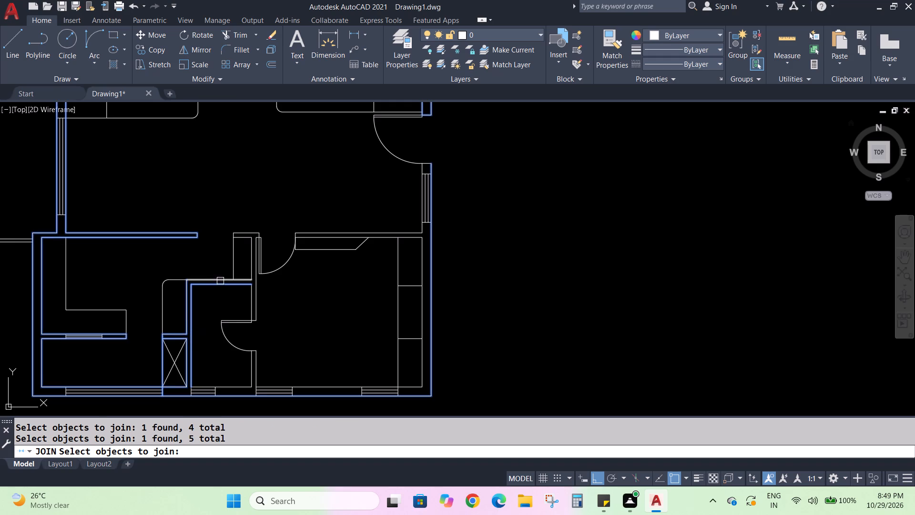
# Add the wall line above the bathroom and the adjoining niche's right, inner top and outer top lines, leaving out the niche's left line.
pyautogui.click(218, 282)
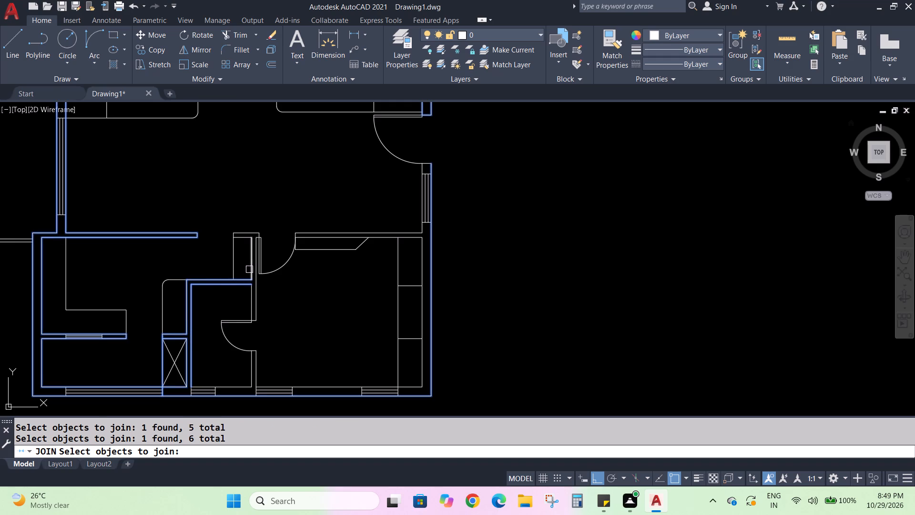
pyautogui.click(250, 269)
pyautogui.scroll(3, 249, 238)
pyautogui.click(240, 227)
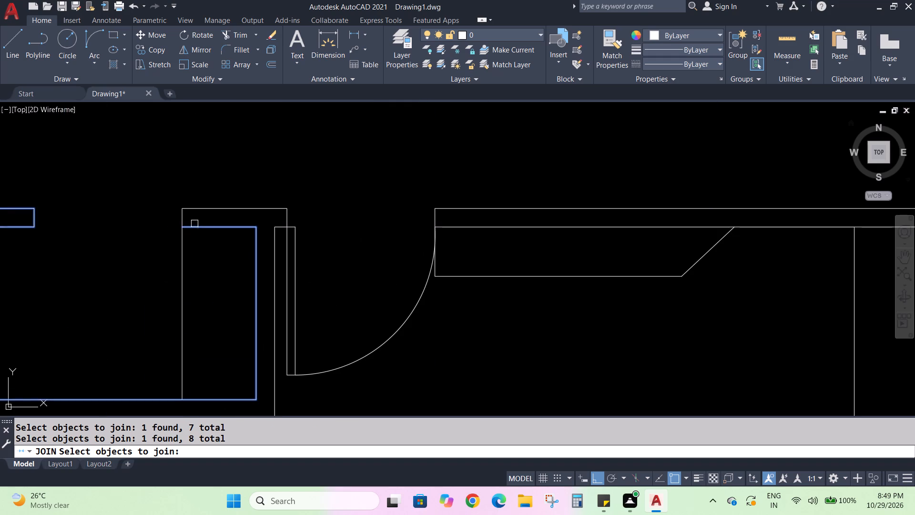
pyautogui.click(184, 220)
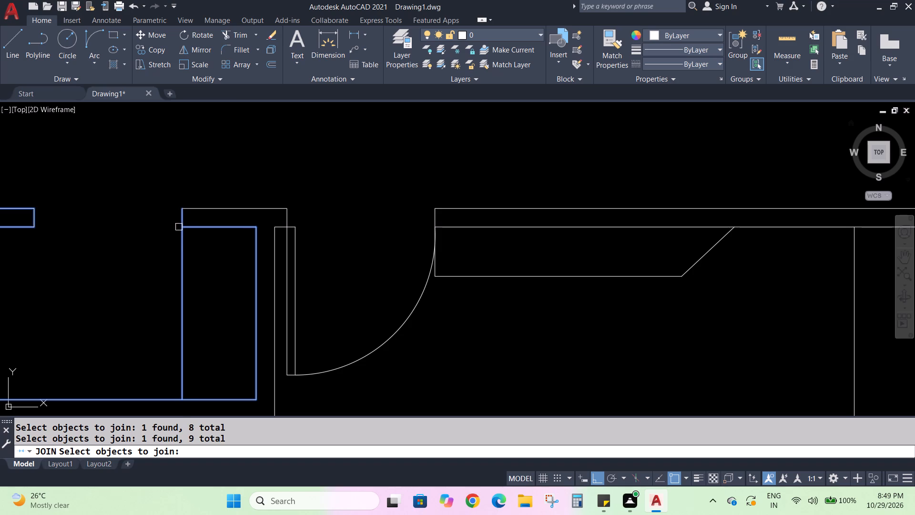
pyautogui.click(210, 210)
pyautogui.click(182, 260)
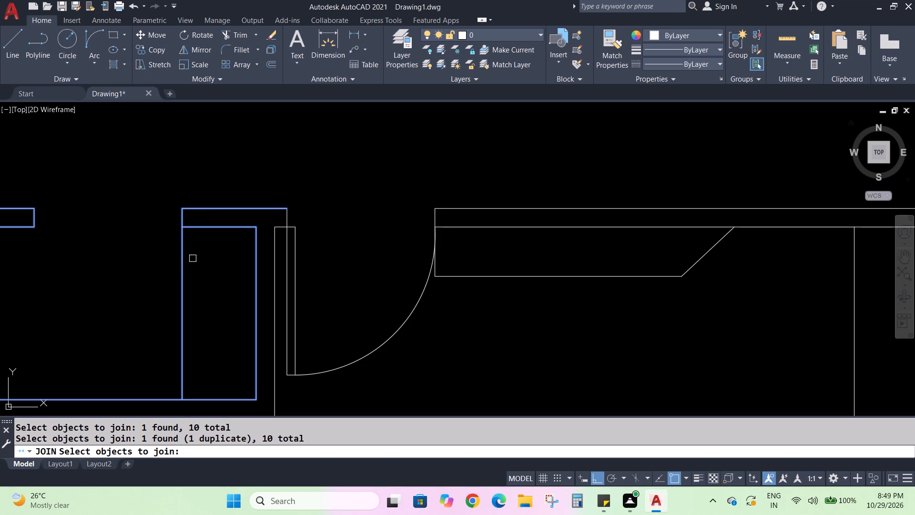
pyautogui.keyDown('shift'); pyautogui.click(173, 261); pyautogui.keyUp('shift')
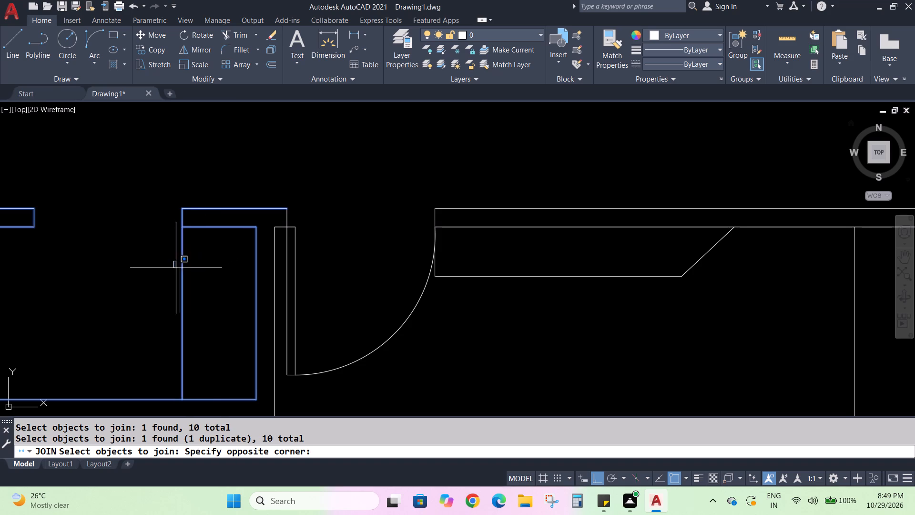
pyautogui.click(184, 266)
pyautogui.keyDown('shift'); pyautogui.click(182, 267); pyautogui.keyUp('shift')
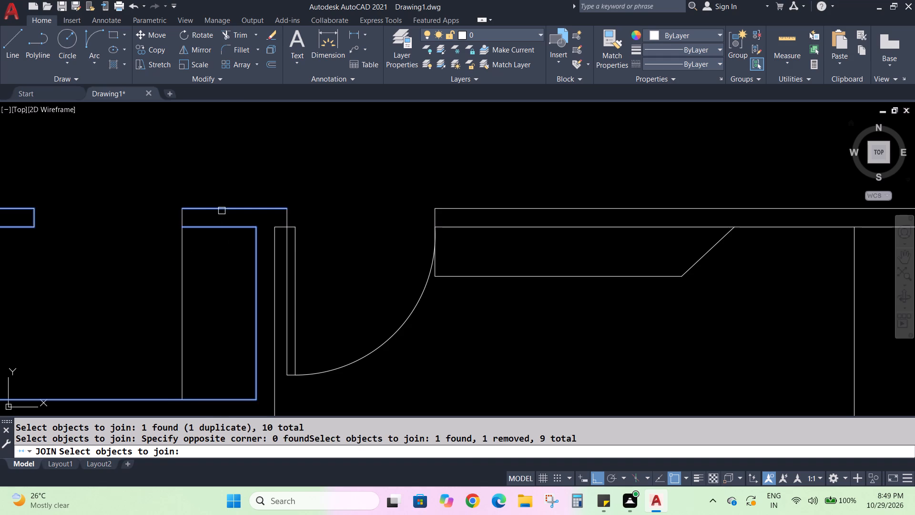
# Add the wall end and short return at the bedroom door, the partition's right face, the bathroom door jamb and inner right line, and complete the Join.
pyautogui.scroll(2, 230, 237)
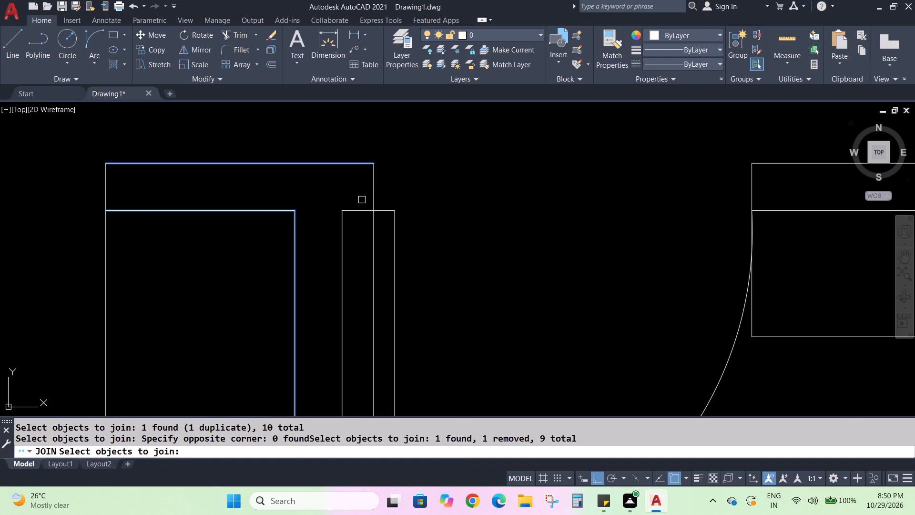
pyautogui.click(376, 192)
pyautogui.scroll(-2, 375, 196)
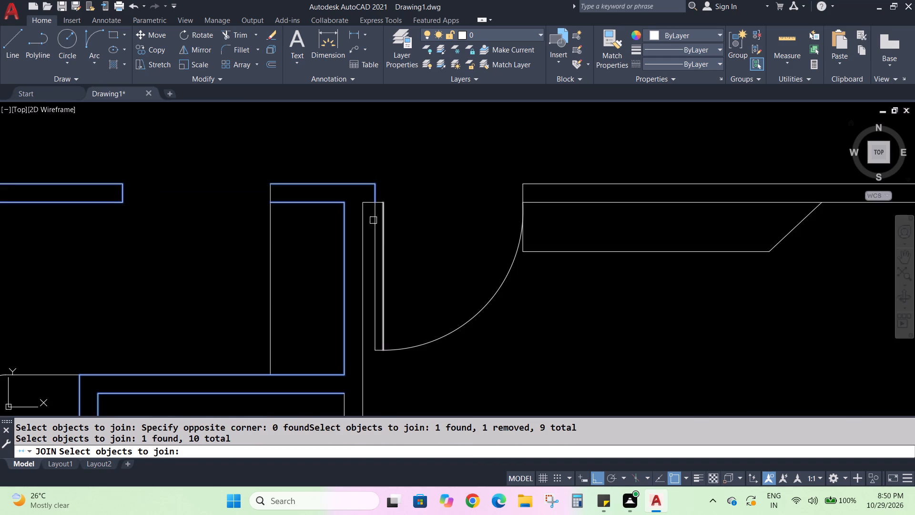
pyautogui.click(368, 203)
pyautogui.click(363, 221)
pyautogui.scroll(-2, 359, 237)
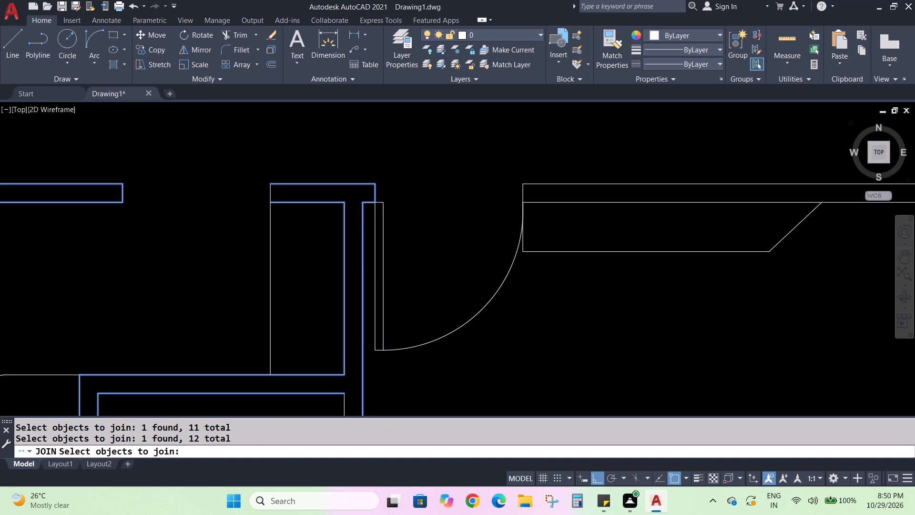
pyautogui.scroll(-2, 359, 238)
pyautogui.scroll(1, 363, 310)
pyautogui.scroll(2, 357, 259)
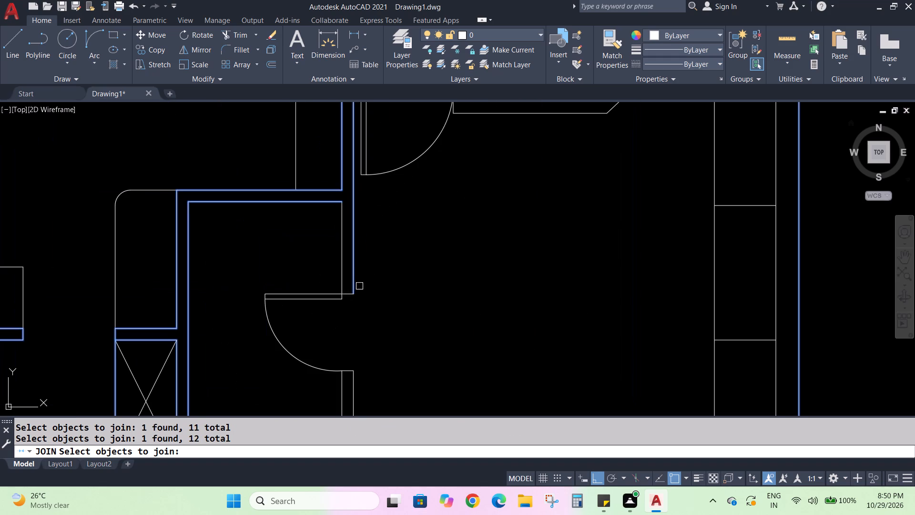
pyautogui.click(348, 293)
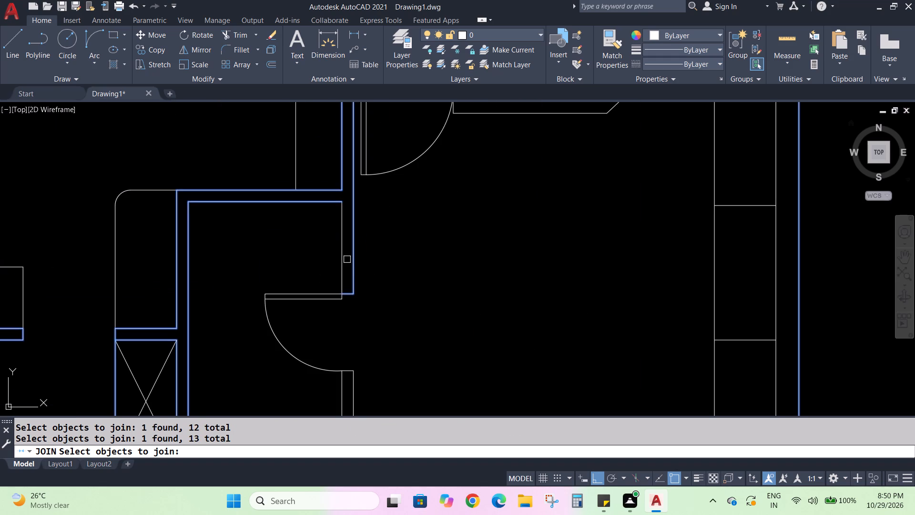
pyautogui.click(343, 256)
pyautogui.scroll(-2, 343, 256)
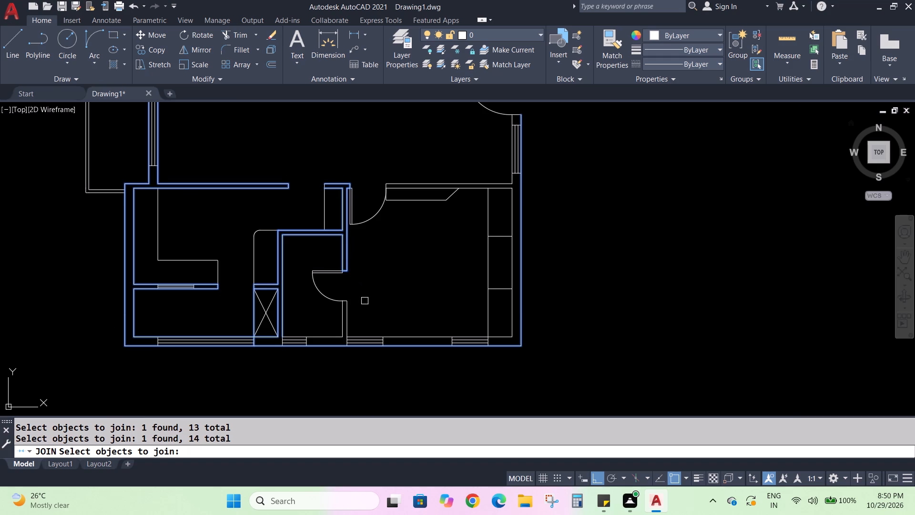
pyautogui.press('Return')
# Select the niche's left line and the wall line inside the niche to check how far each extends, and clear the selection.
pyautogui.scroll(3, 333, 191)
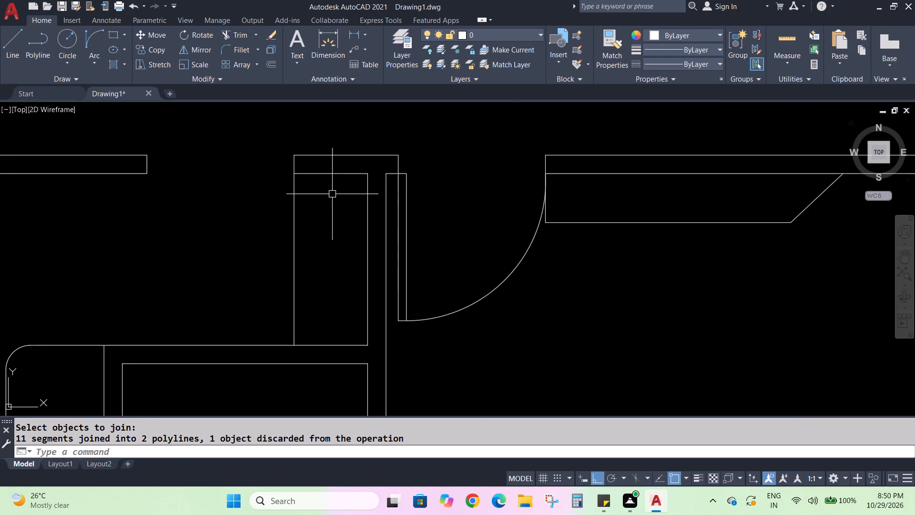
pyautogui.scroll(2, 324, 187)
pyautogui.click(243, 227)
pyautogui.scroll(-3, 285, 215)
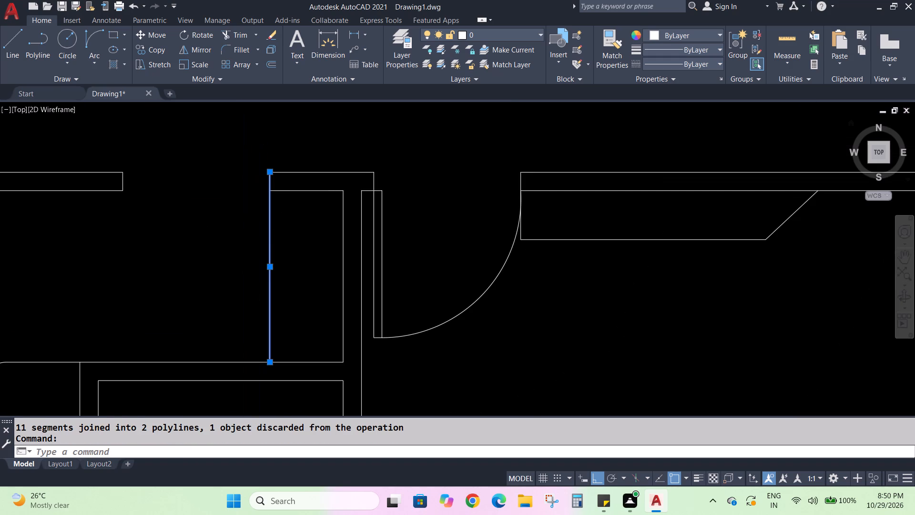
pyautogui.scroll(1, 285, 216)
pyautogui.click(291, 192)
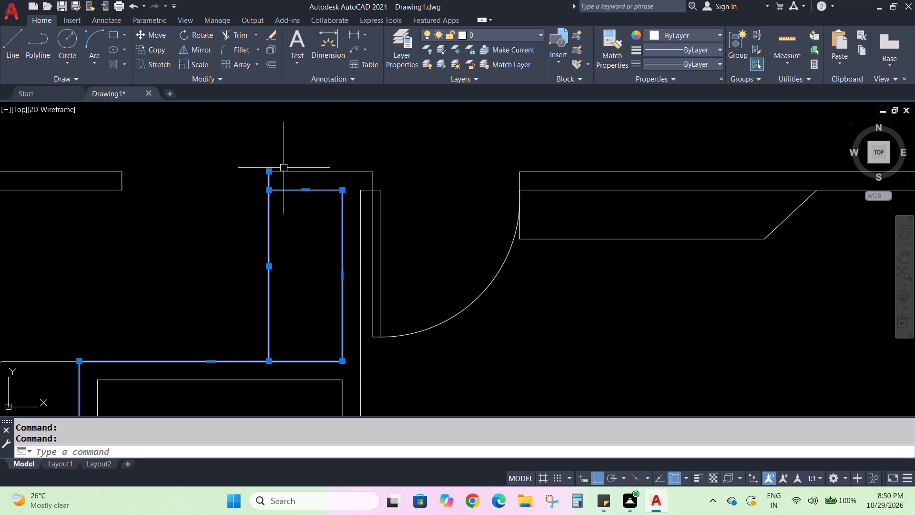
pyautogui.scroll(-4, 343, 249)
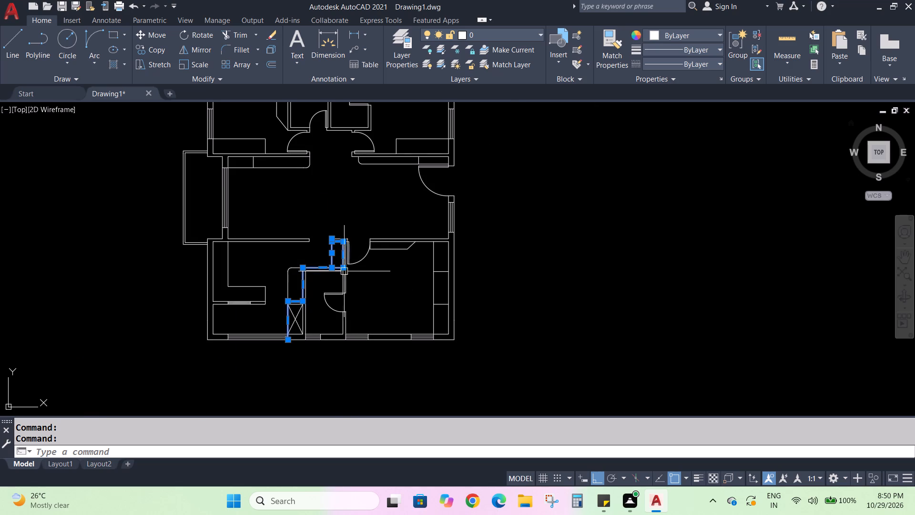
pyautogui.scroll(1, 343, 271)
pyautogui.scroll(1, 246, 377)
pyautogui.press('Escape')
pyautogui.press('Escape')
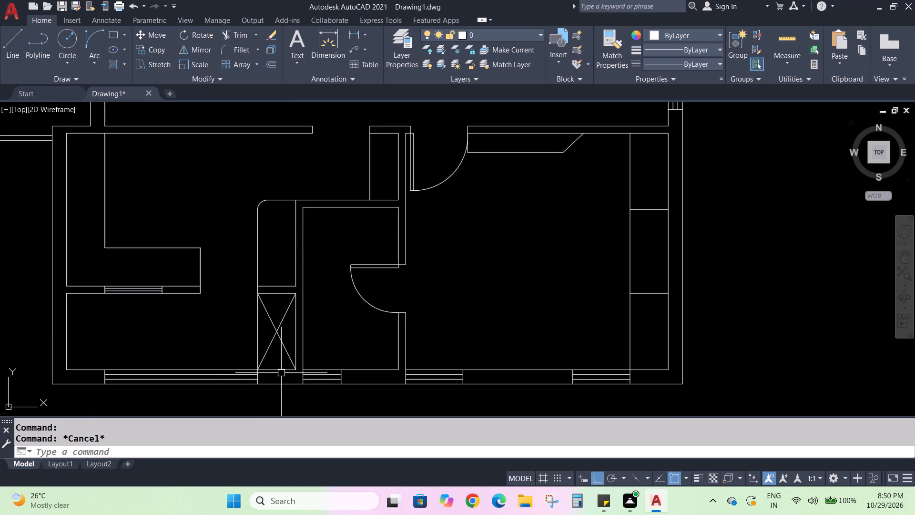
pyautogui.press('Escape')
# Select the stepped wall polyline beside the crossed shaft and the exterior wall outline to compare which walls each covers, and clear the selection.
pyautogui.click(293, 286)
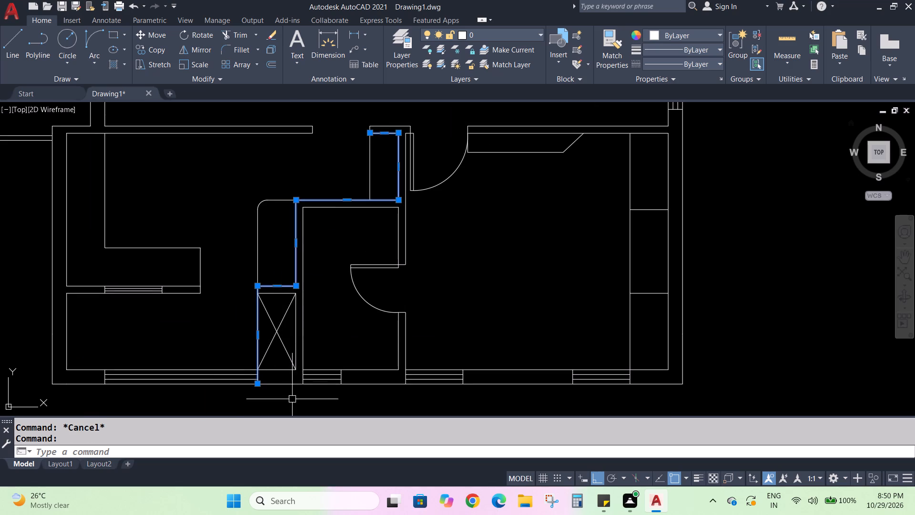
pyautogui.click(280, 388)
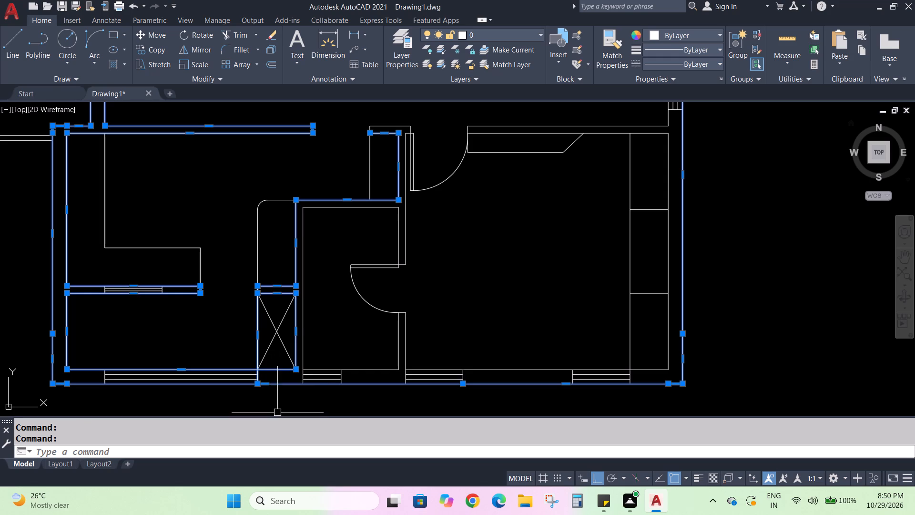
pyautogui.press('Escape')
pyautogui.press('Escape')
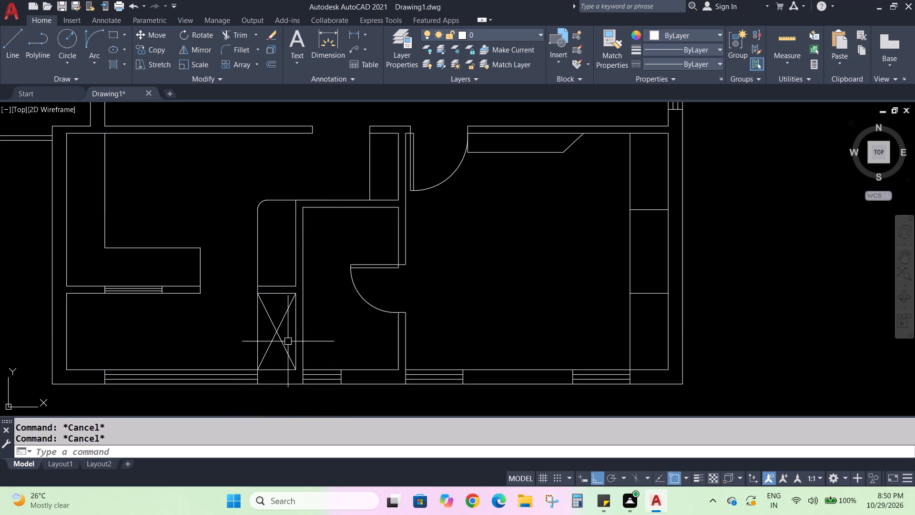
pyautogui.click(281, 385)
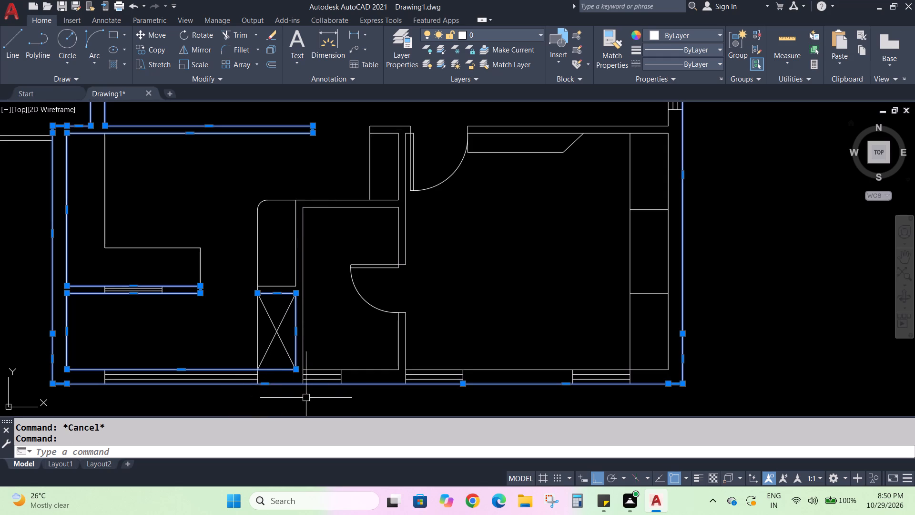
pyautogui.press('Escape')
pyautogui.press('Escape')
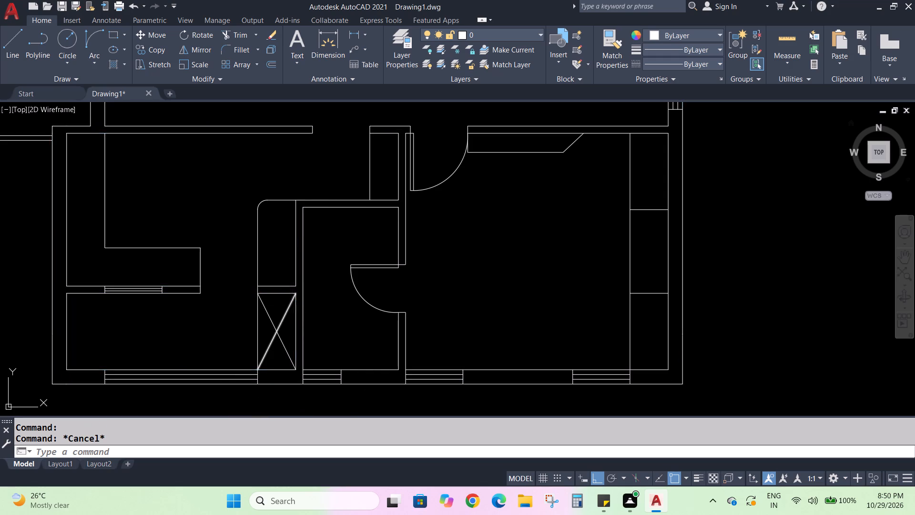
pyautogui.click(289, 287)
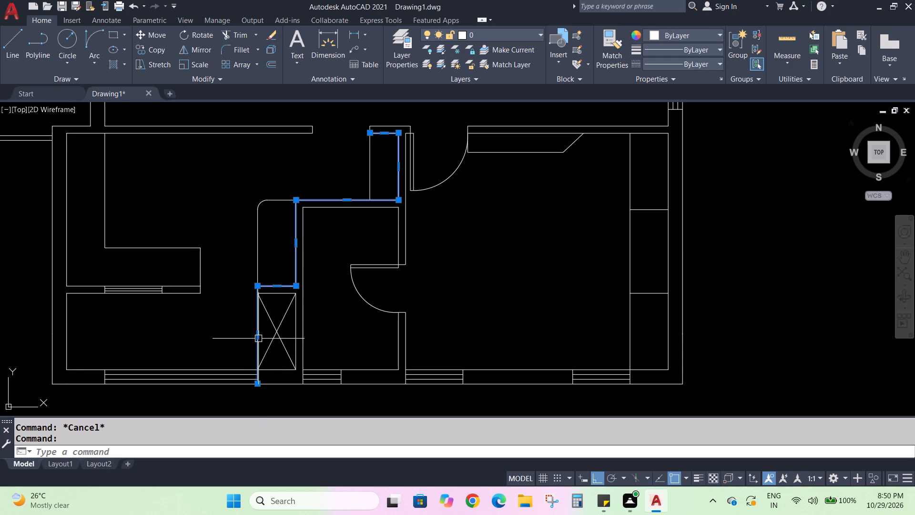
pyautogui.scroll(2, 257, 339)
pyautogui.scroll(-1, 257, 339)
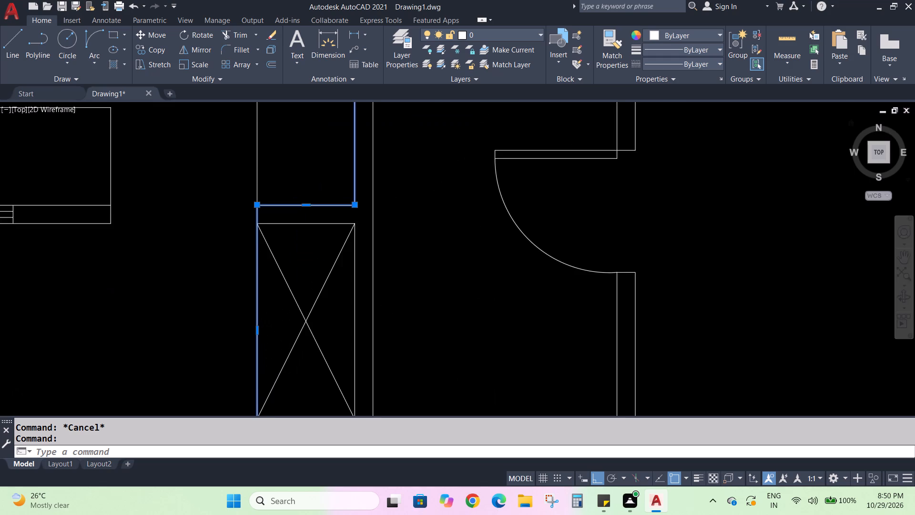
pyautogui.click(257, 339)
pyautogui.press('`')
pyautogui.press('Escape')
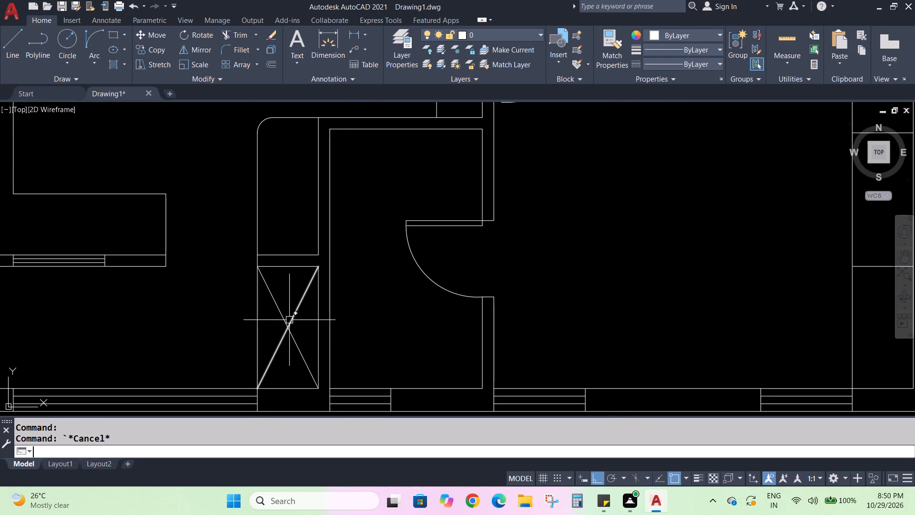
pyautogui.press('Escape')
pyautogui.press('Escape')
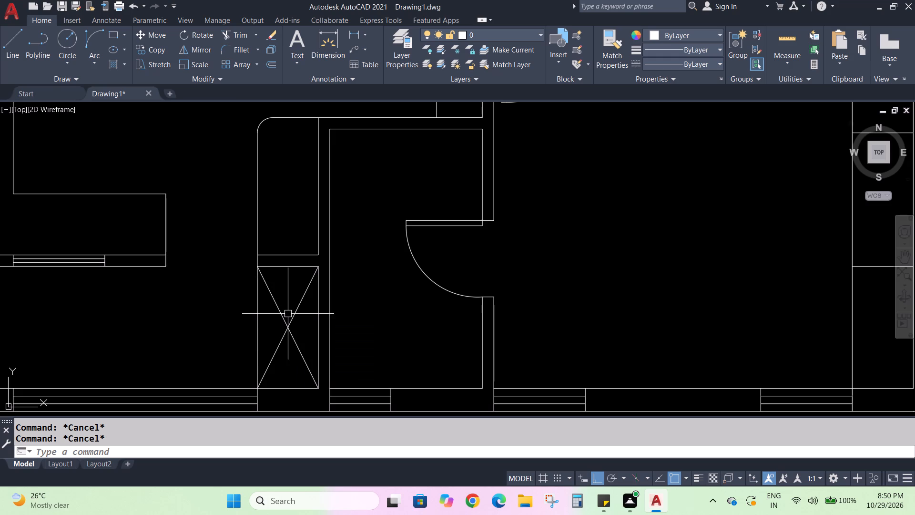
# Explode the stepped polyline beside the crossed shaft and delete its long vertical line along the shaft's left side.
pyautogui.press('x')
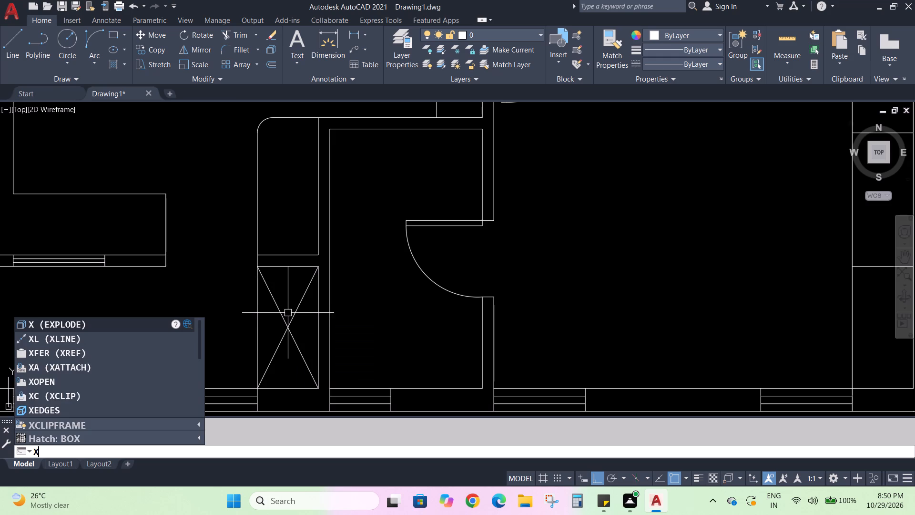
pyautogui.press('Return')
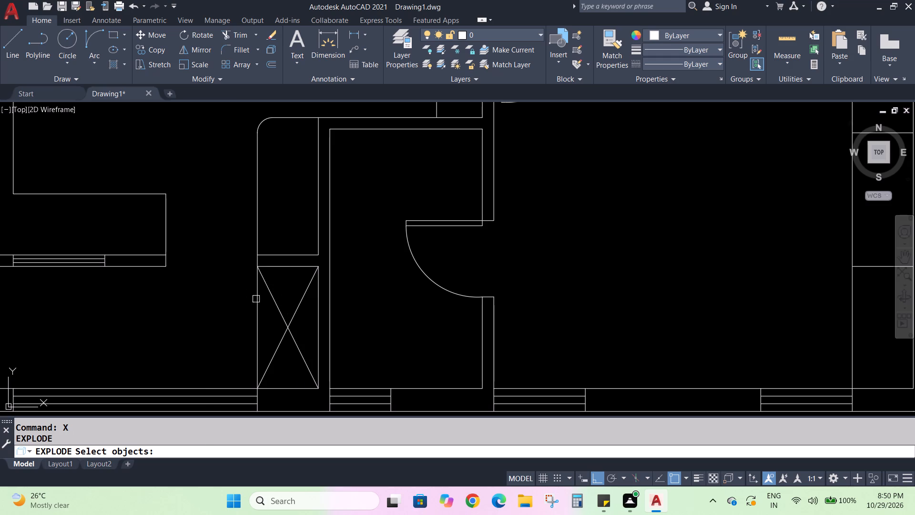
pyautogui.click(256, 299)
pyautogui.press('Return')
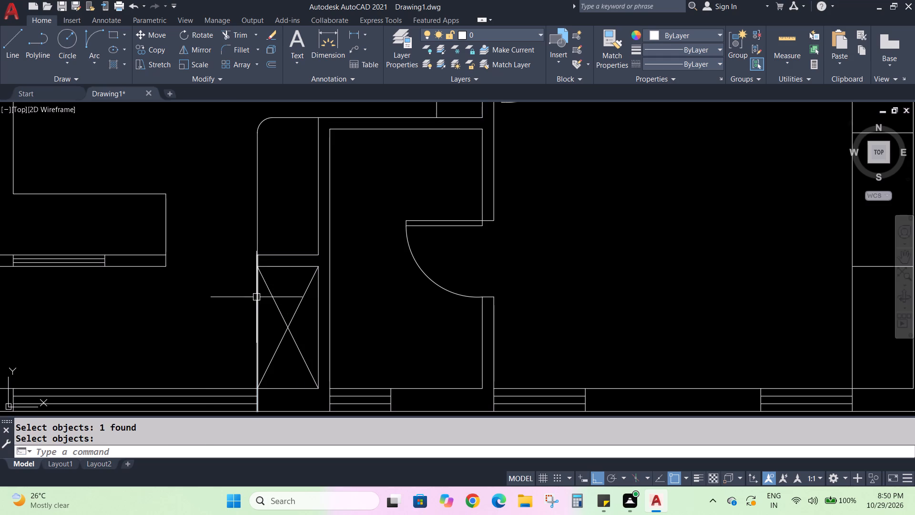
pyautogui.click(256, 297)
pyautogui.click(296, 253)
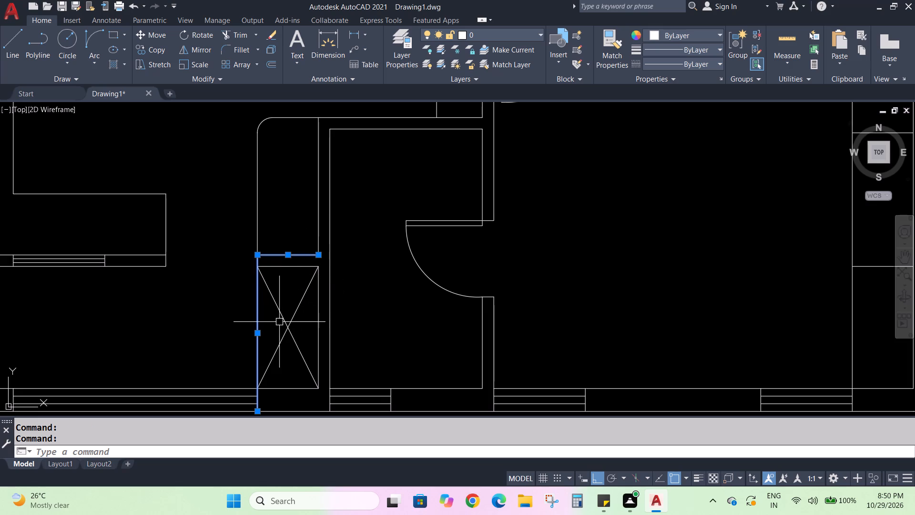
pyautogui.press('Escape')
pyautogui.press('Escape')
pyautogui.click(259, 324)
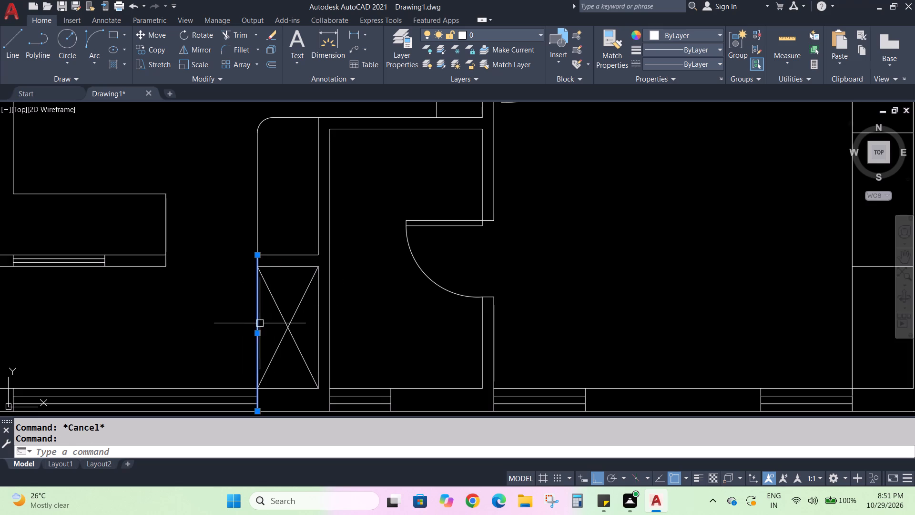
pyautogui.press('Delete')
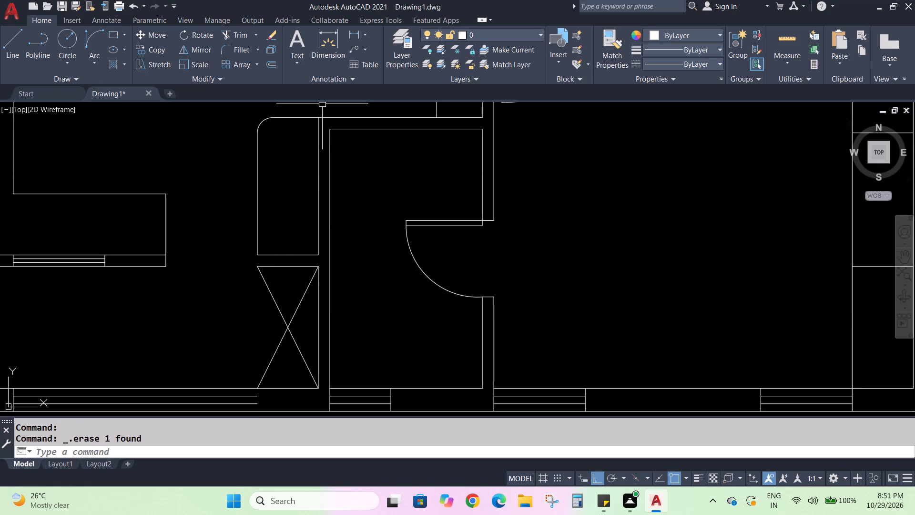
# Delete the niche's full-height left line above the bathroom.
pyautogui.moveTo(371, 178); pyautogui.dragTo(367, 336, button='middle')
pyautogui.click(435, 221)
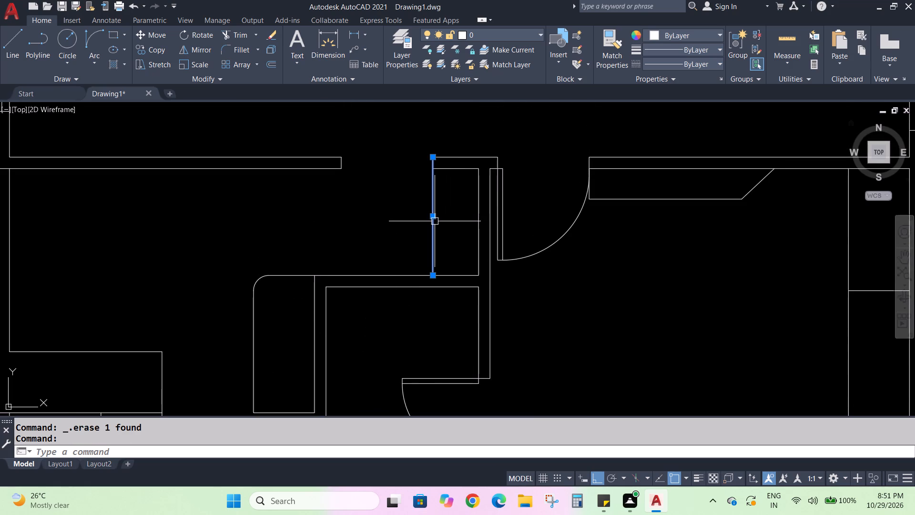
pyautogui.press('Delete')
# Draw a short vertical line closing the open left end of the wall stub at the top of the niche.
pyautogui.scroll(1, 440, 205)
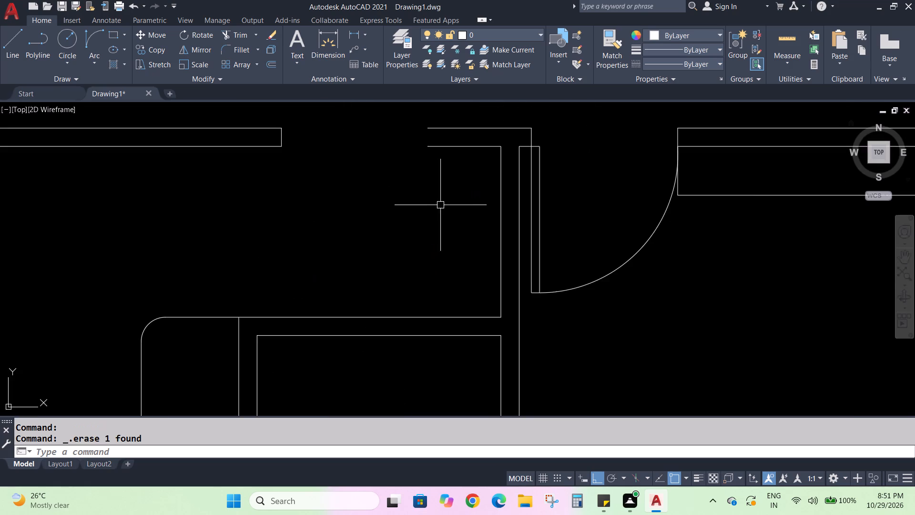
pyautogui.moveTo(441, 205); pyautogui.dragTo(436, 248, button='middle')
pyautogui.press('l')
pyautogui.press('Return')
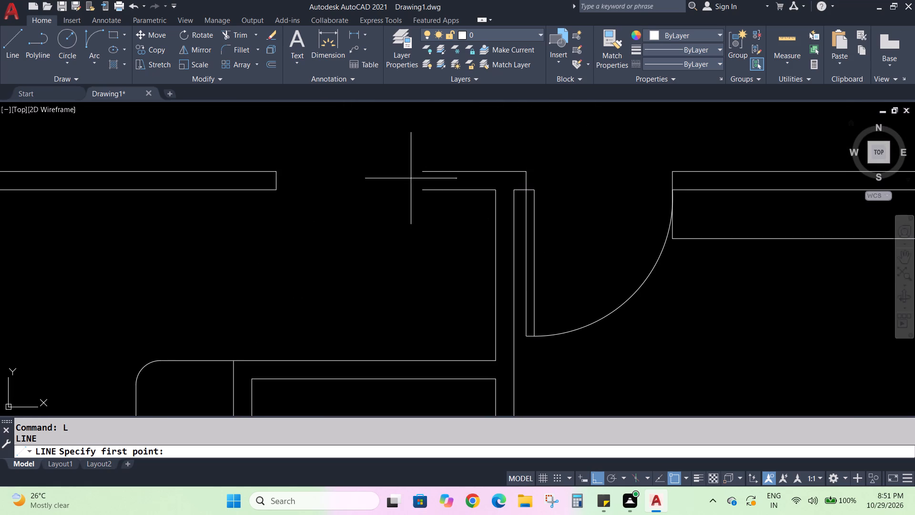
pyautogui.click(422, 189)
pyautogui.click(423, 170)
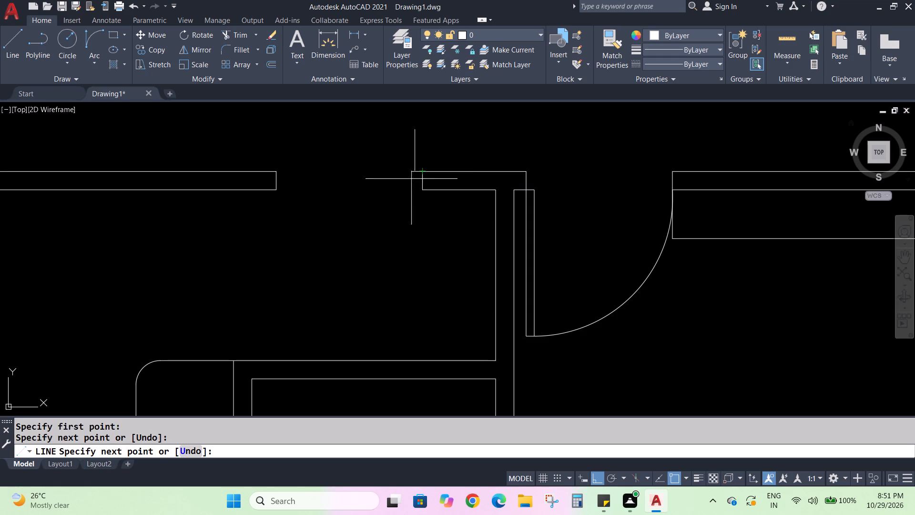
pyautogui.press('Escape')
pyautogui.press('Escape')
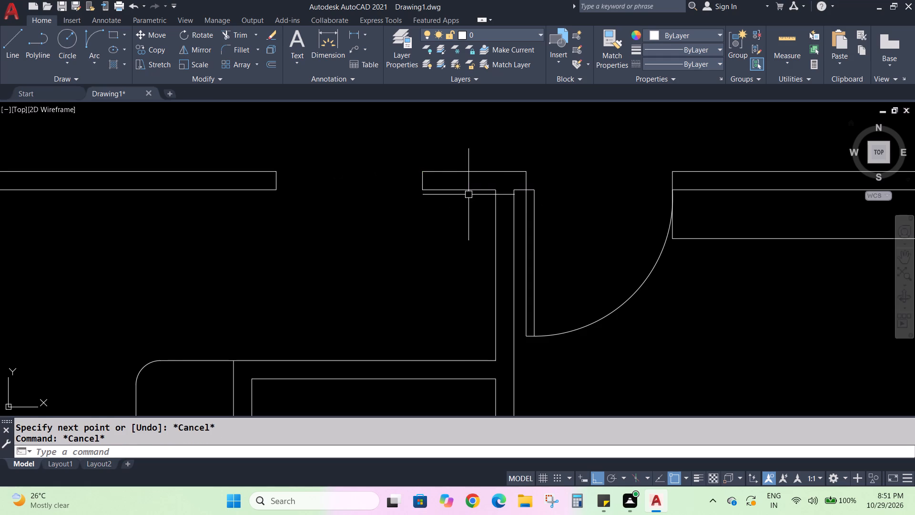
# Select the exterior wall outline to examine which walls it covers and where it stops, and clear the selection.
pyautogui.click(191, 191)
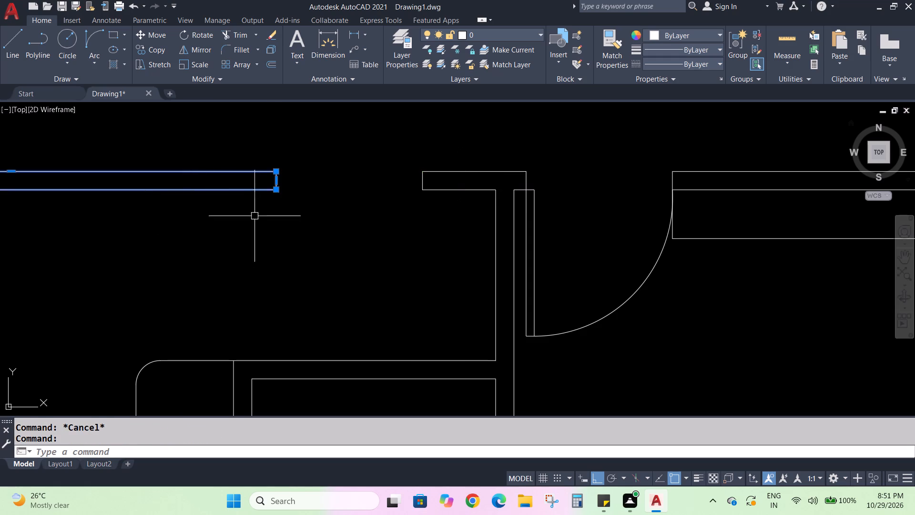
pyautogui.scroll(-4, 260, 220)
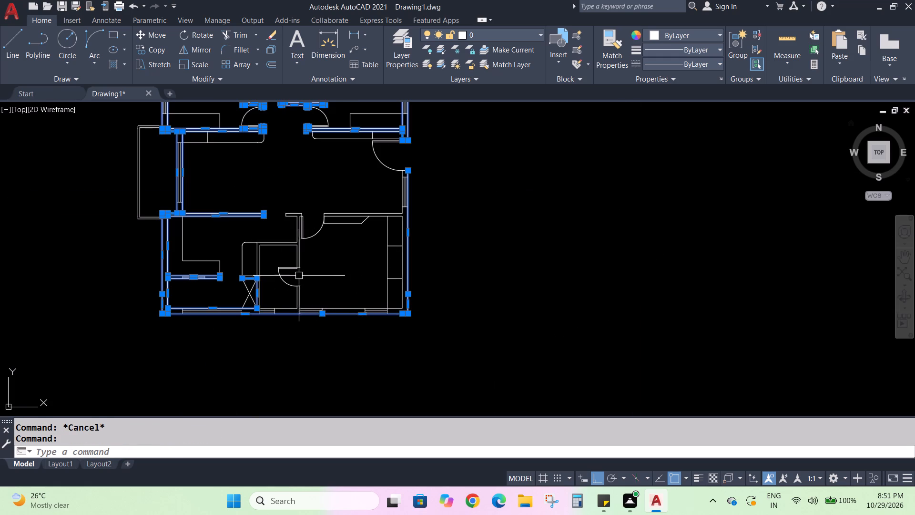
pyautogui.scroll(2, 389, 120)
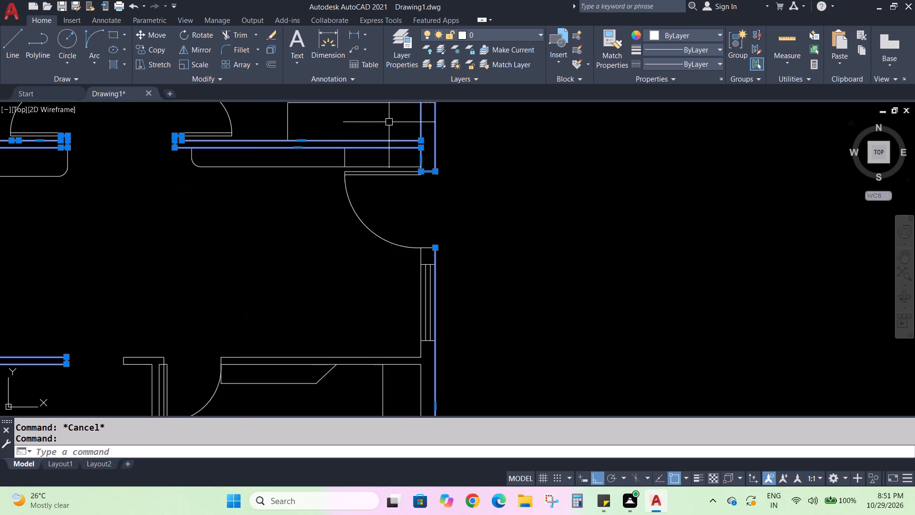
pyautogui.scroll(1, 389, 123)
pyautogui.scroll(-2, 267, 185)
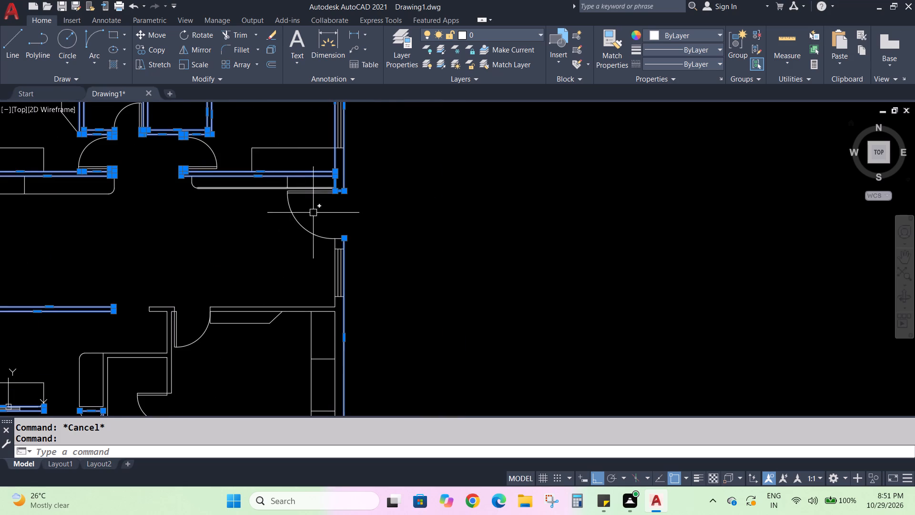
pyautogui.press('Escape')
pyautogui.press('Escape')
# Start a Join with the exterior wall outline, adding the wall end below the entrance door and the inner line beside the window.
pyautogui.press('j')
pyautogui.press('Return')
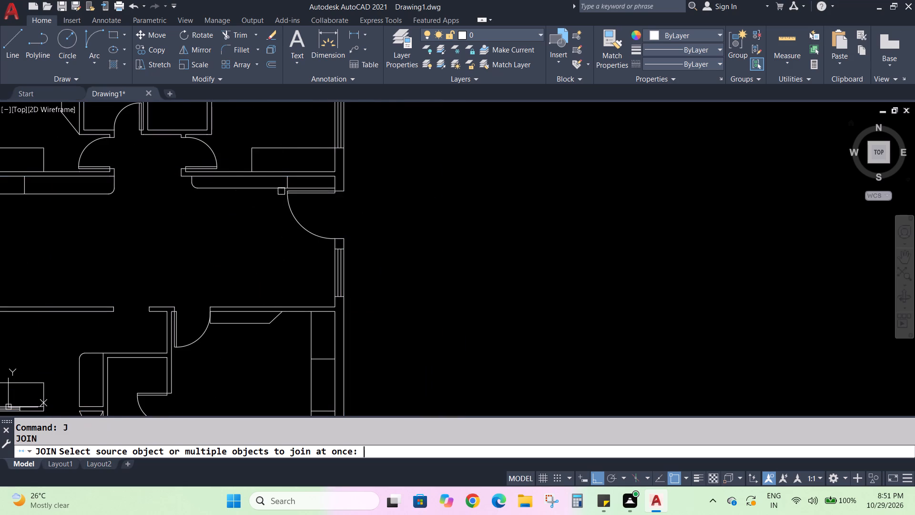
pyautogui.click(342, 325)
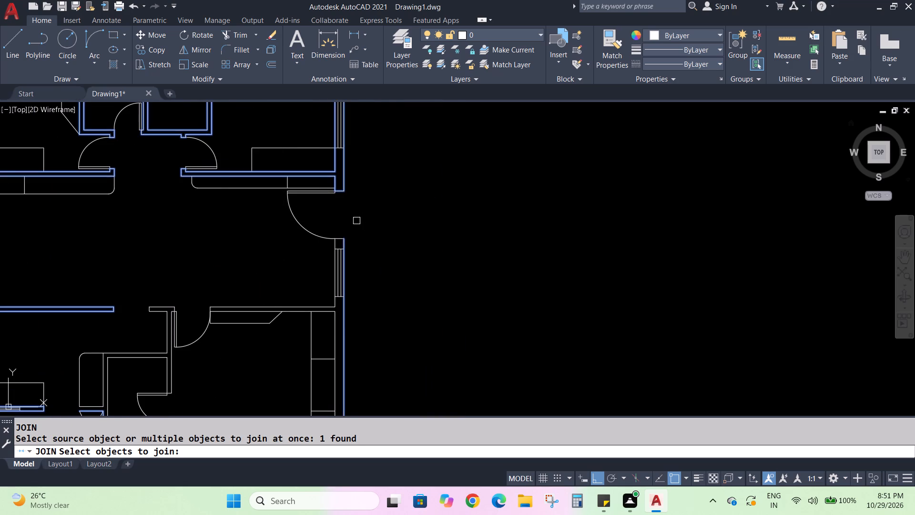
pyautogui.scroll(-3, 384, 268)
pyautogui.scroll(2, 343, 270)
pyautogui.scroll(1, 394, 264)
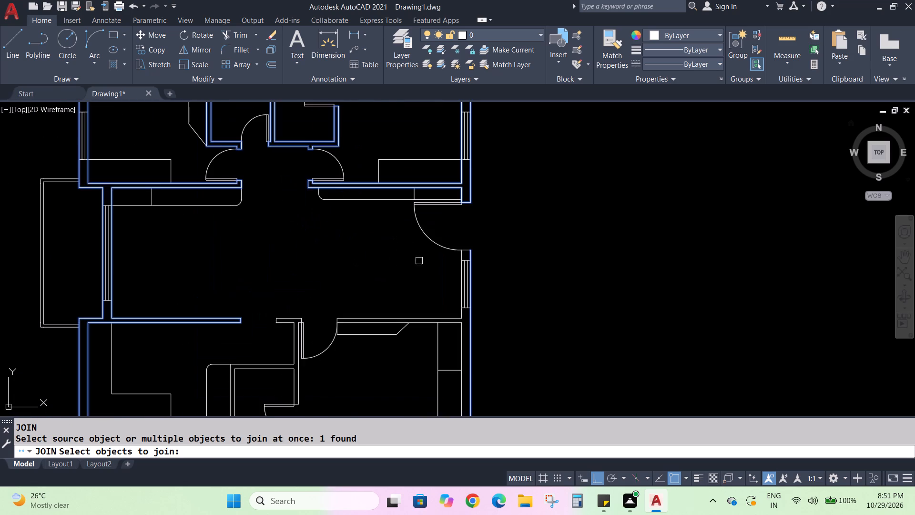
pyautogui.scroll(1, 425, 260)
pyautogui.scroll(2, 472, 260)
pyautogui.click(525, 220)
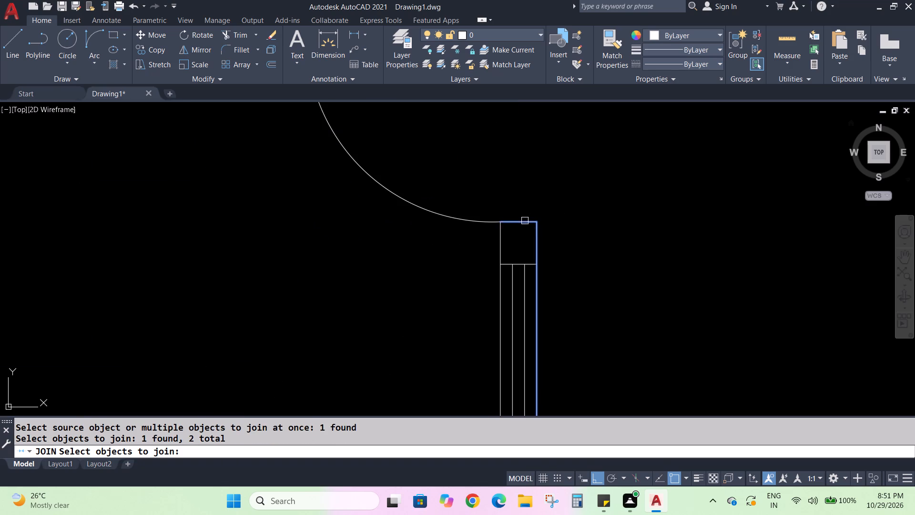
pyautogui.click(498, 234)
# Add the upper line, the short end at the bedroom door and the lower line of the bedroom's top wall.
pyautogui.scroll(-4, 501, 237)
pyautogui.scroll(2, 492, 311)
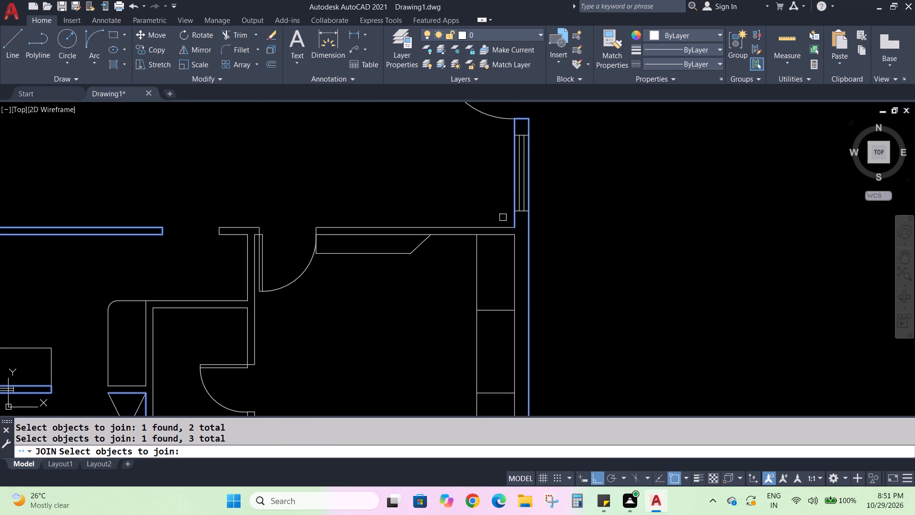
pyautogui.click(500, 227)
pyautogui.scroll(4, 328, 239)
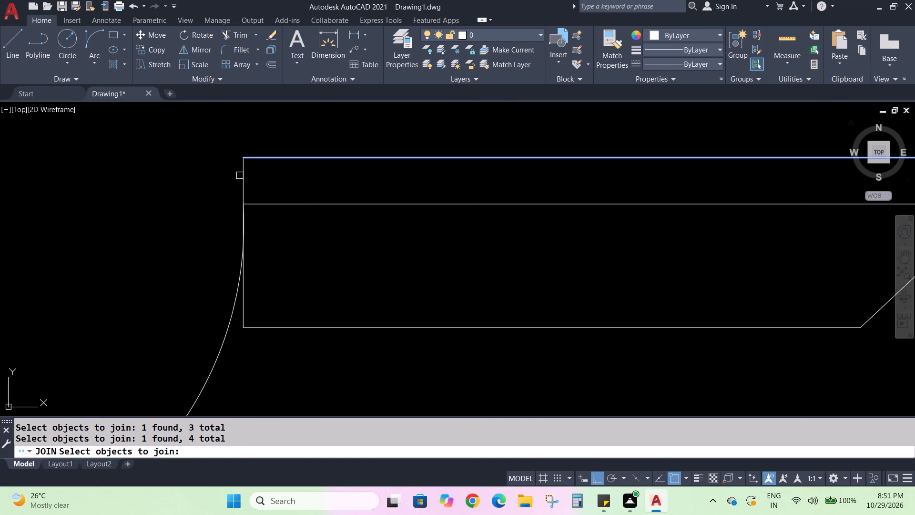
pyautogui.click(245, 178)
pyautogui.click(278, 203)
pyautogui.scroll(-4, 411, 207)
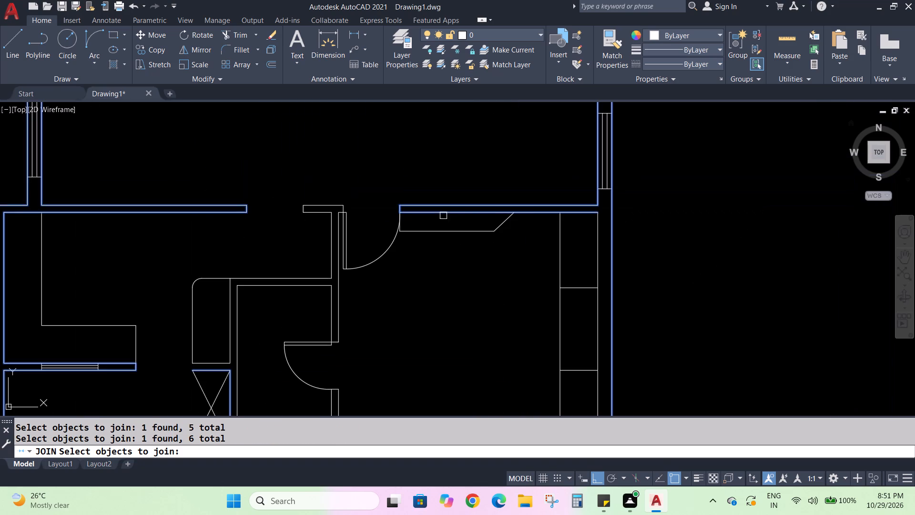
# Add the bedroom's inner right and bottom lines, plus both faces and the end cap of the partition below the bathroom door.
pyautogui.scroll(2, 598, 215)
pyautogui.click(599, 232)
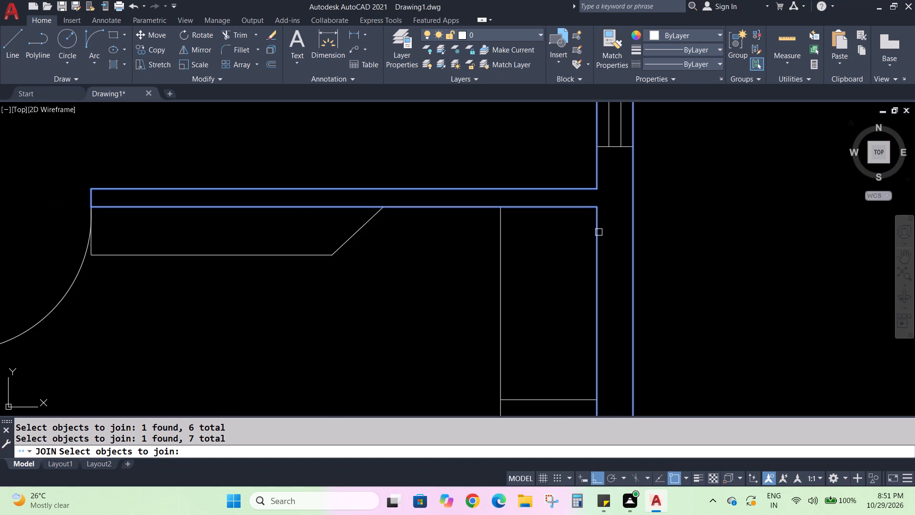
pyautogui.scroll(-4, 598, 229)
pyautogui.scroll(2, 614, 333)
pyautogui.click(552, 293)
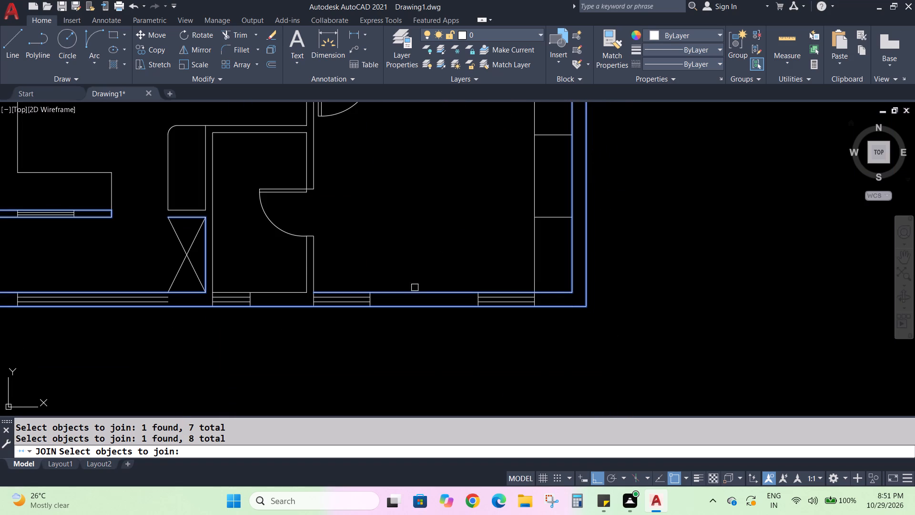
pyautogui.click(314, 273)
pyautogui.scroll(4, 306, 227)
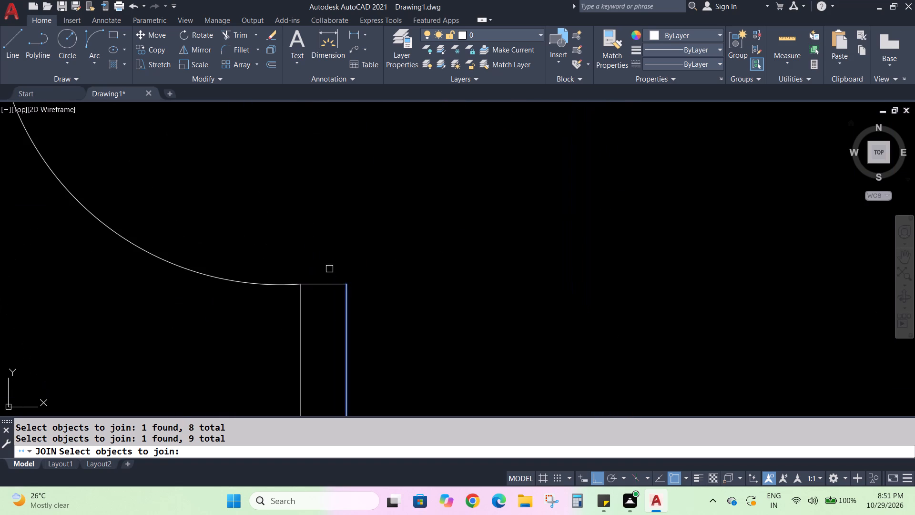
pyautogui.click(329, 283)
pyautogui.click(299, 312)
pyautogui.scroll(-4, 316, 283)
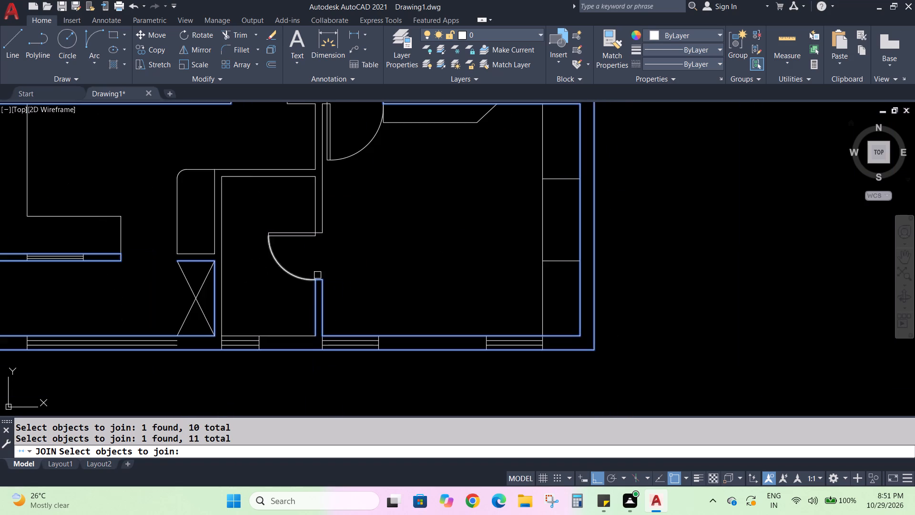
# Add the bathroom's bottom inner line and the polyline along its left side and upper partition, and complete the Join.
pyautogui.scroll(1, 283, 333)
pyautogui.click(283, 338)
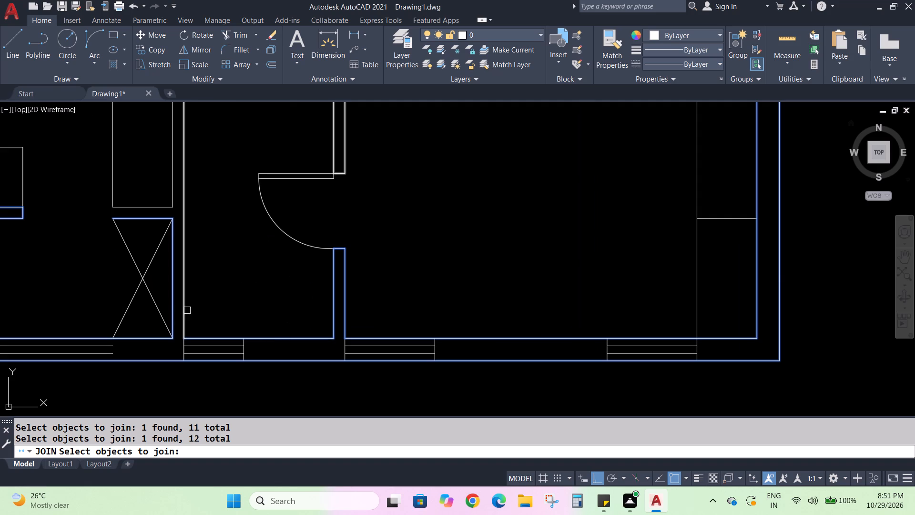
pyautogui.click(185, 307)
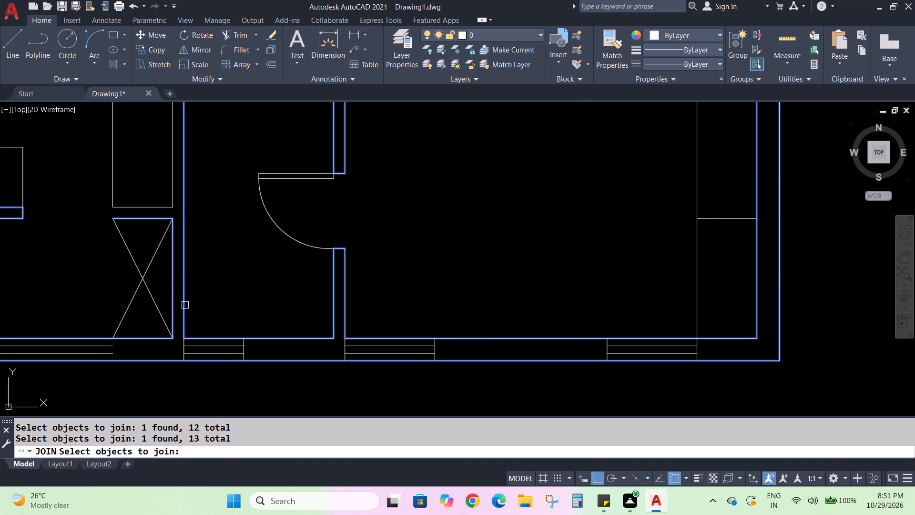
pyautogui.scroll(-2, 187, 302)
pyautogui.scroll(2, 261, 247)
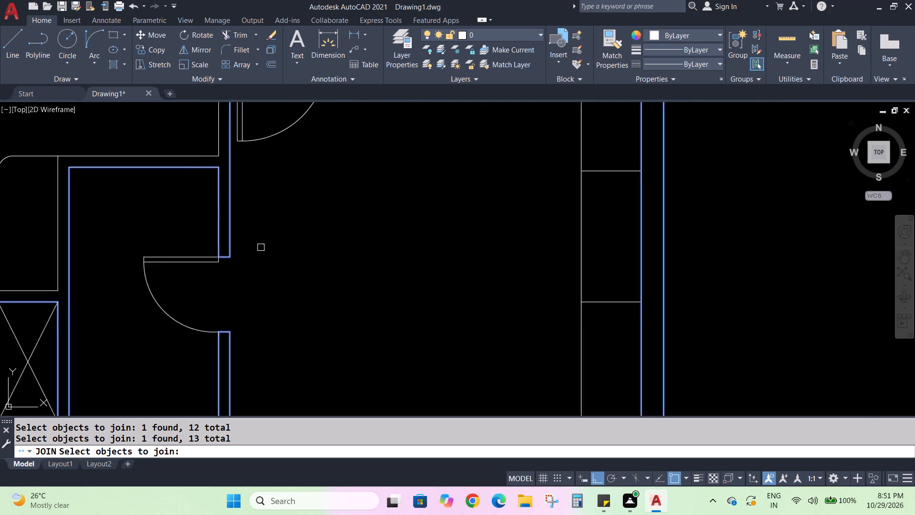
pyautogui.scroll(2, 261, 247)
pyautogui.scroll(-3, 226, 247)
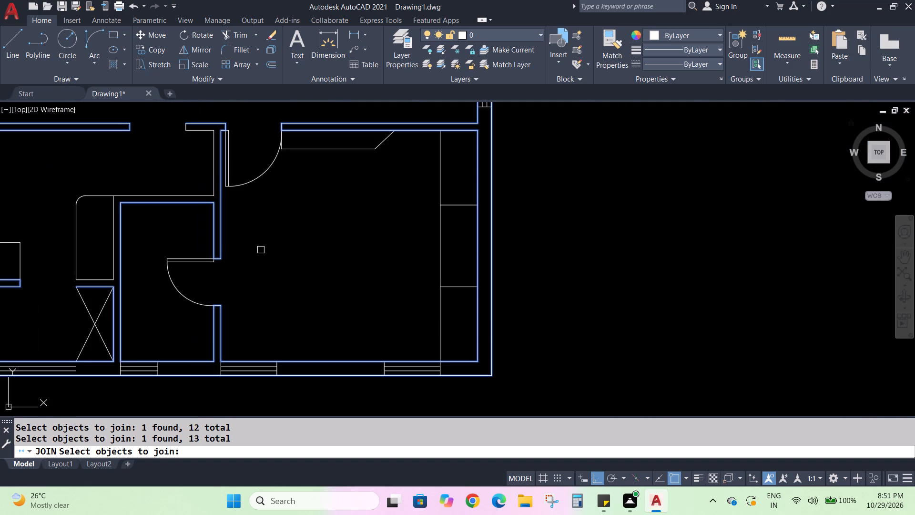
pyautogui.scroll(3, 121, 297)
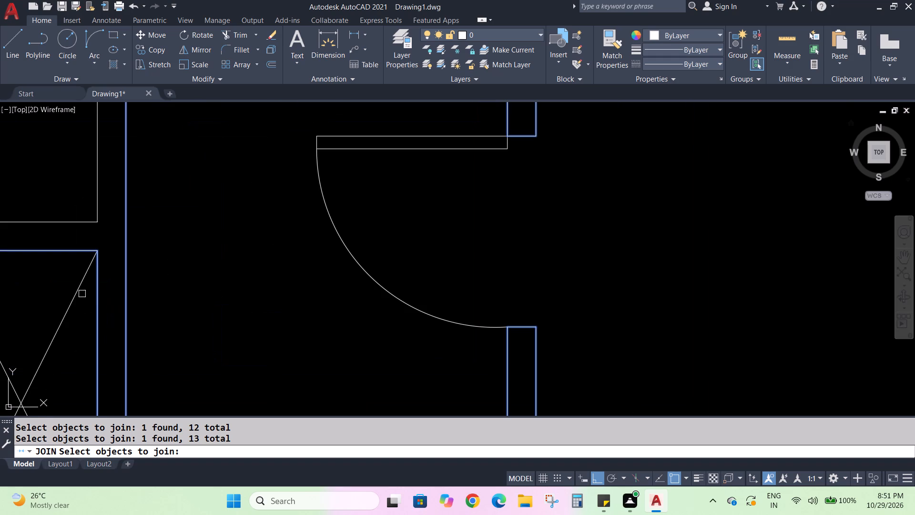
pyautogui.moveTo(159, 290); pyautogui.dragTo(330, 276, button='middle')
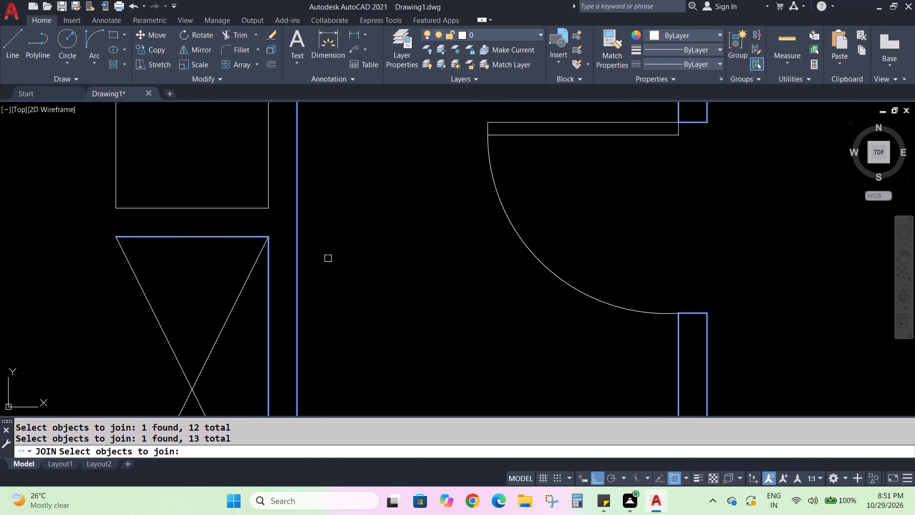
pyautogui.press('Return')
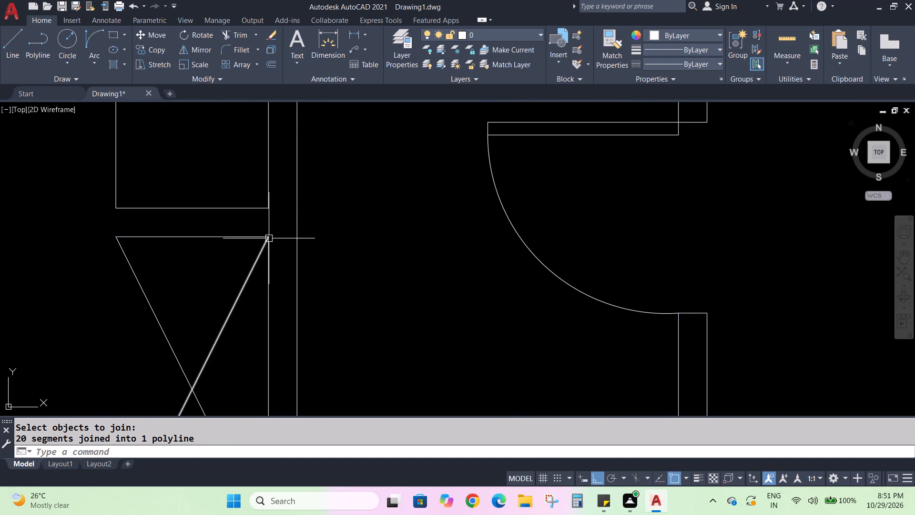
# Select the joined wall outline at the top of the crossed shaft to examine which walls it covers.
pyautogui.click(248, 241)
pyautogui.click(245, 237)
pyautogui.click(245, 237)
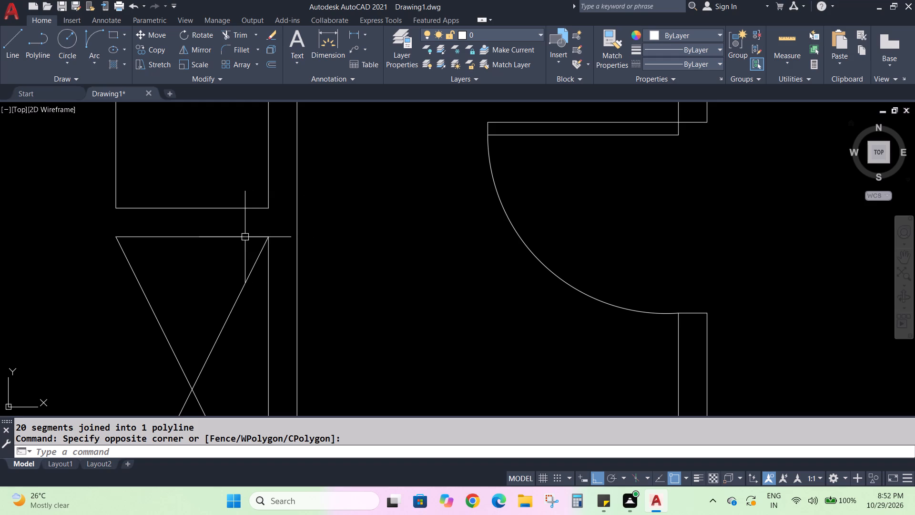
pyautogui.click(258, 237)
pyautogui.scroll(-4, 334, 247)
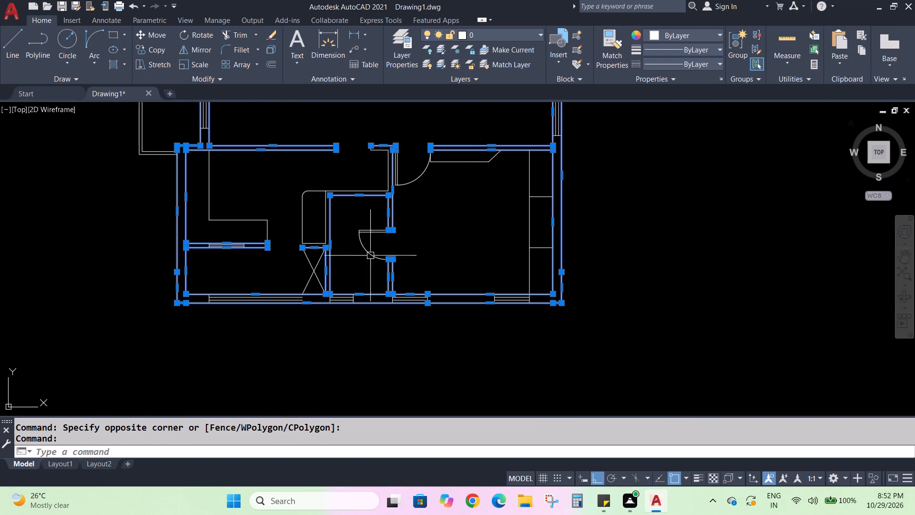
# Close the open end of the short wall above the crossed shaft with a line up to the counter's lower corner.
pyautogui.scroll(-2, 426, 274)
pyautogui.scroll(4, 378, 233)
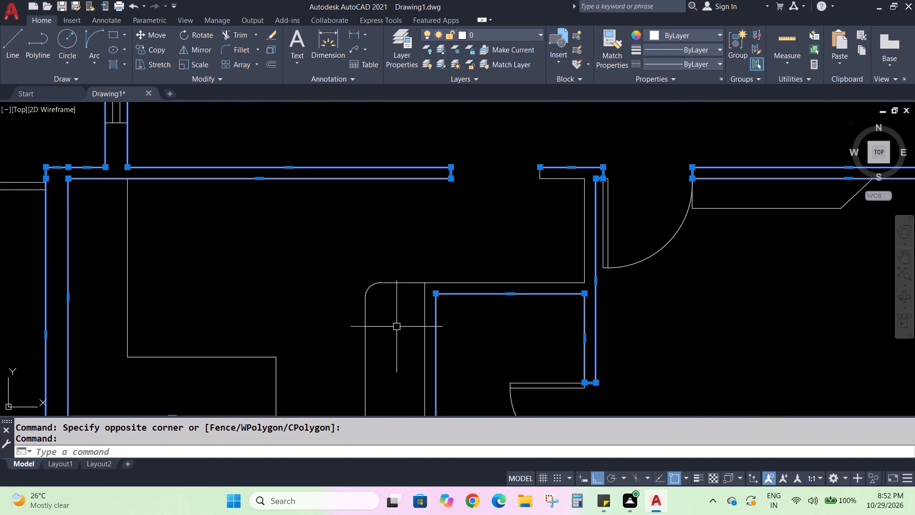
pyautogui.moveTo(396, 330); pyautogui.dragTo(387, 206, button='middle')
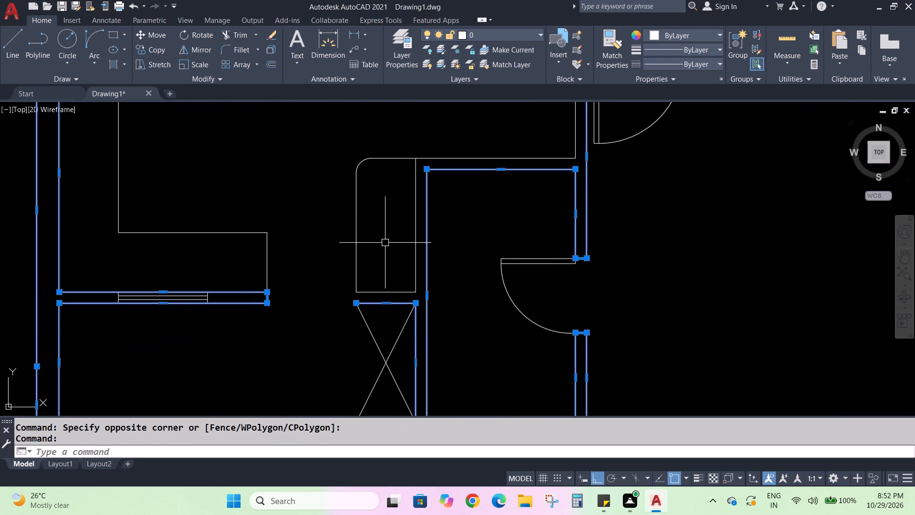
pyautogui.scroll(-1, 384, 246)
pyautogui.scroll(1, 384, 246)
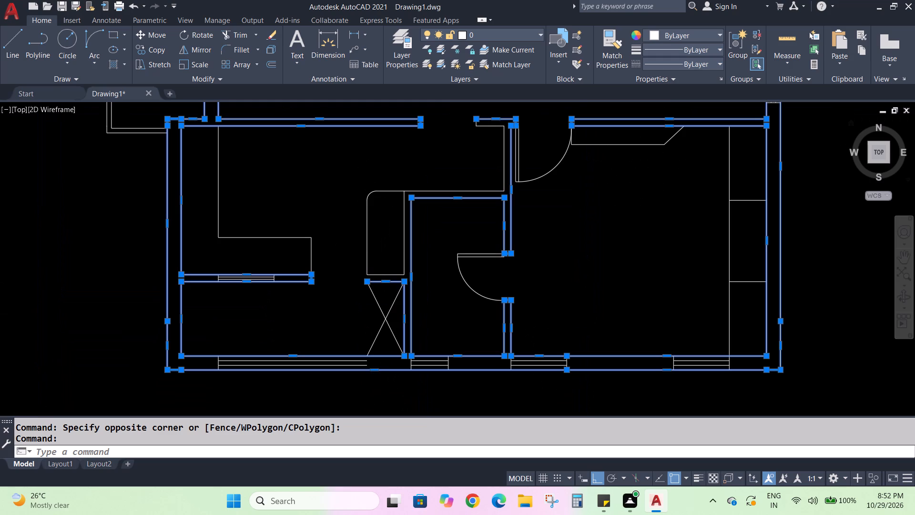
pyautogui.press('Escape')
pyautogui.press('Escape')
pyautogui.press('l')
pyautogui.press('Return')
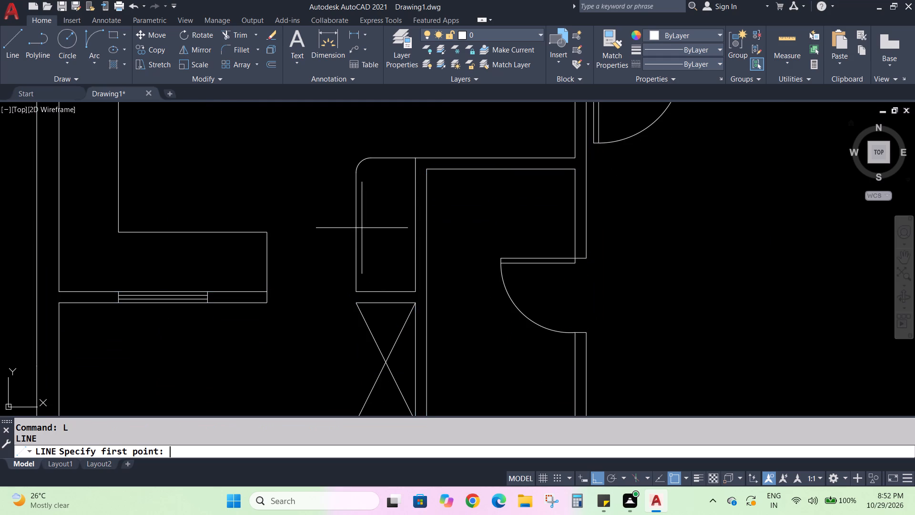
pyautogui.scroll(1, 348, 291)
pyautogui.click(363, 311)
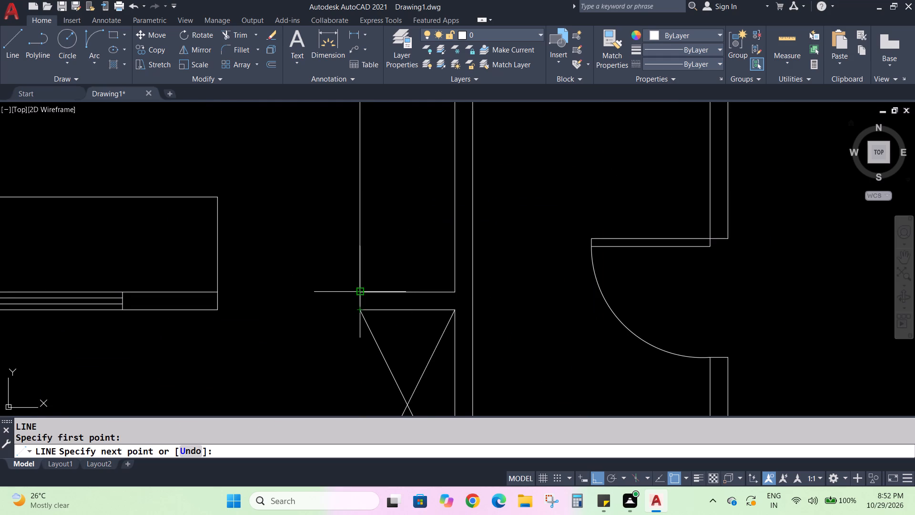
pyautogui.click(361, 293)
pyautogui.press('Escape')
pyautogui.press('Escape')
# Start a Join with the wall outline, the new end line, the short wall's upper line and the vertical line beside the counter.
pyautogui.press('j')
pyautogui.press('Return')
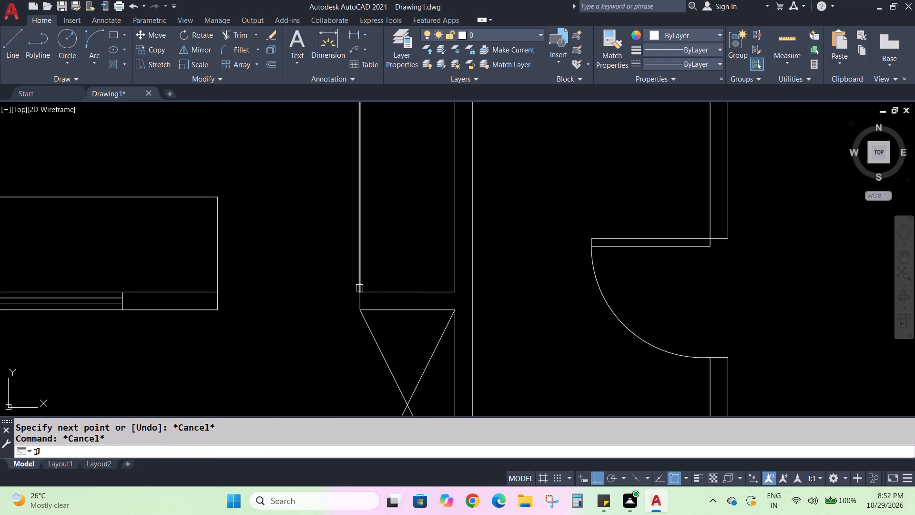
pyautogui.click(384, 311)
pyautogui.click(359, 303)
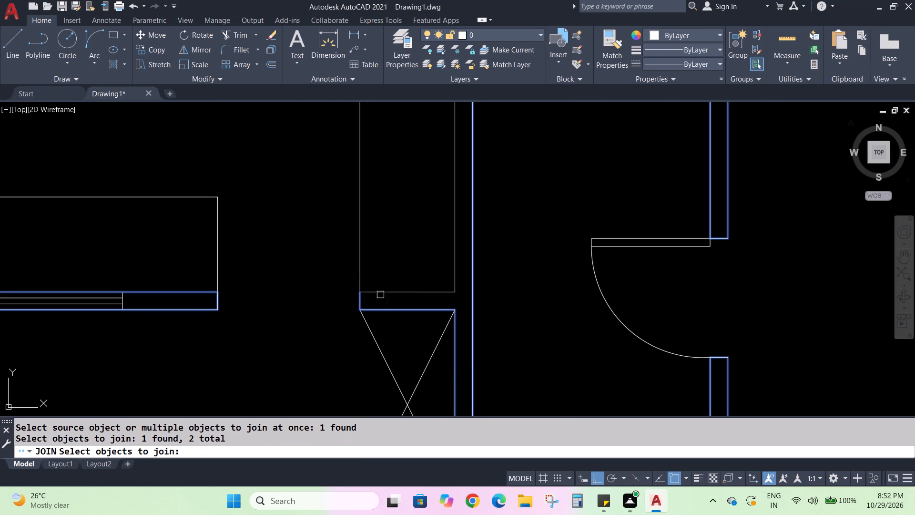
pyautogui.click(386, 291)
pyautogui.click(458, 260)
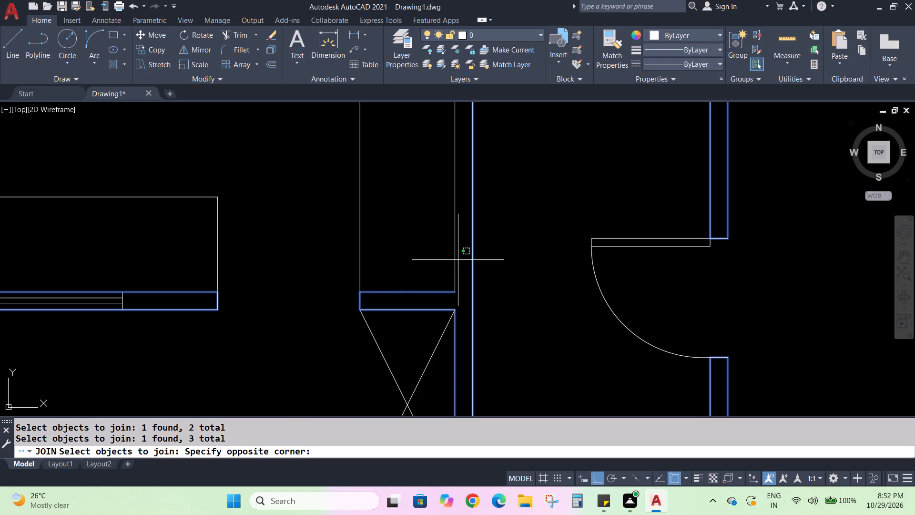
pyautogui.click(454, 264)
pyautogui.scroll(-3, 456, 270)
pyautogui.scroll(3, 465, 212)
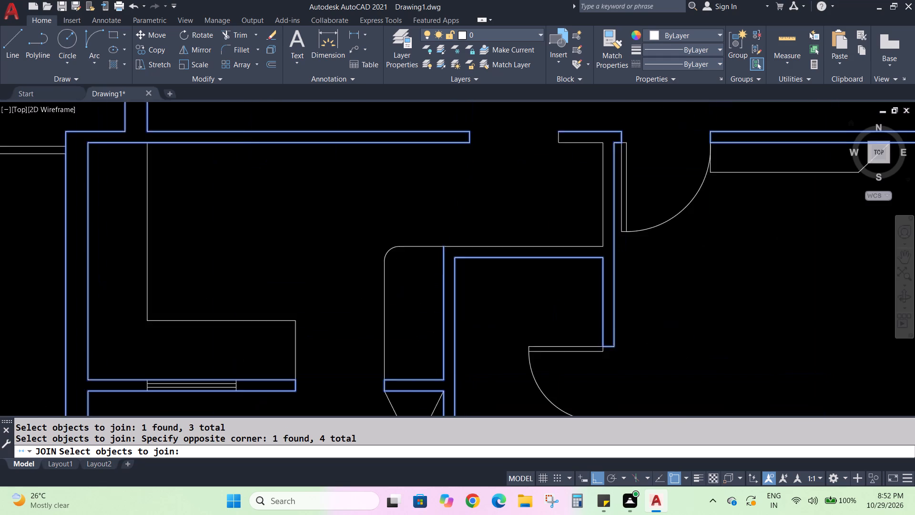
# Add the partition line above the bathroom, the vertical line up to the wall stub and the stub's lower line, and complete the Join.
pyautogui.click(464, 263)
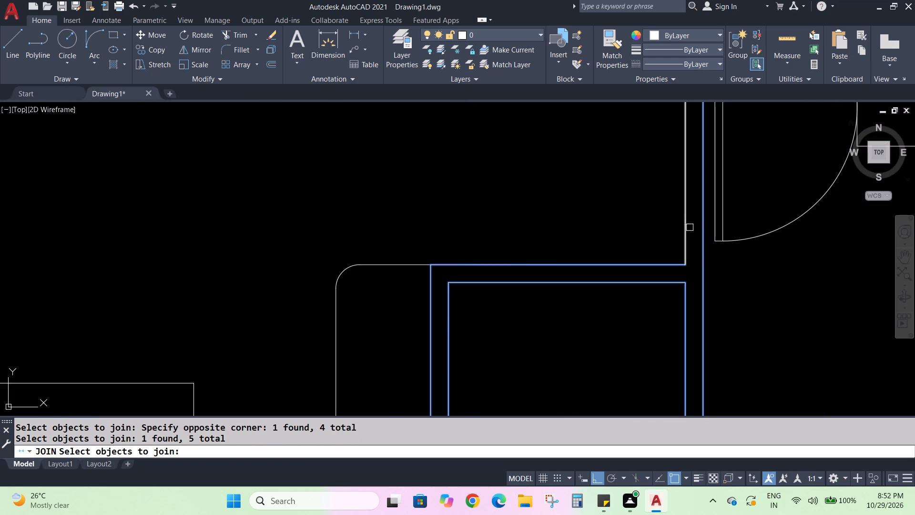
pyautogui.click(682, 230)
pyautogui.scroll(-2, 684, 231)
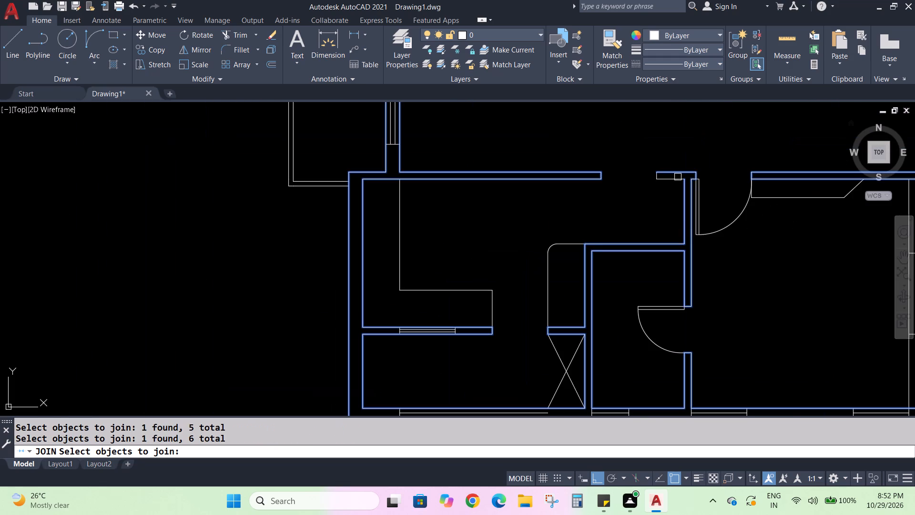
pyautogui.scroll(3, 677, 176)
pyautogui.click(664, 189)
pyautogui.click(591, 175)
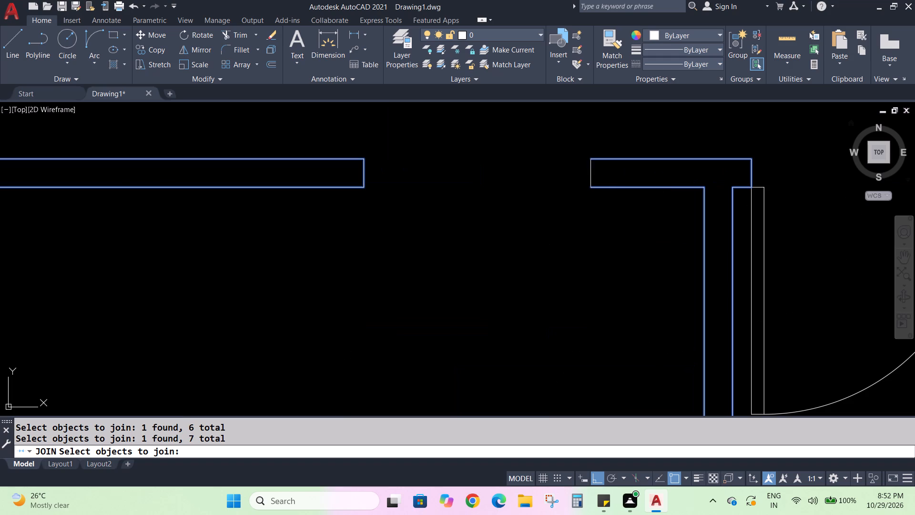
pyautogui.press('Return')
# Select the joined wall outline and examine its coverage across the whole plan, especially around the bathroom and bedroom.
pyautogui.scroll(-4, 590, 170)
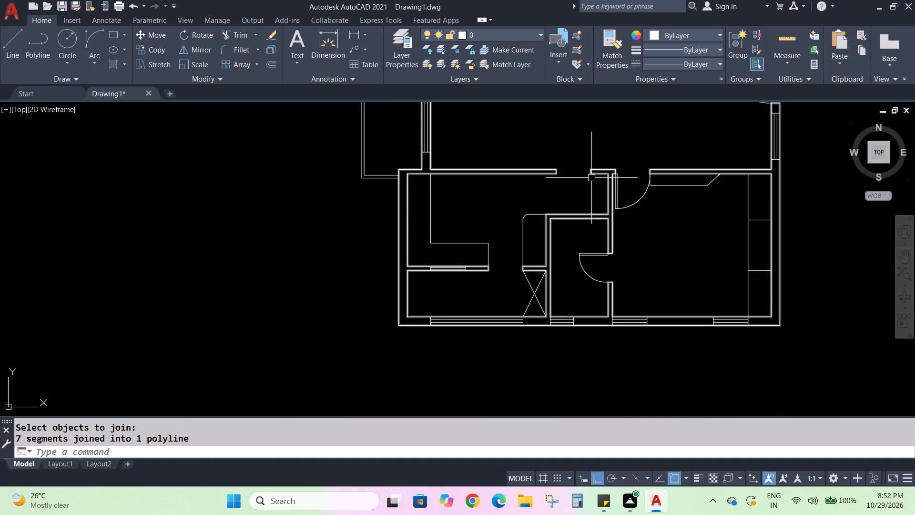
pyautogui.click(614, 295)
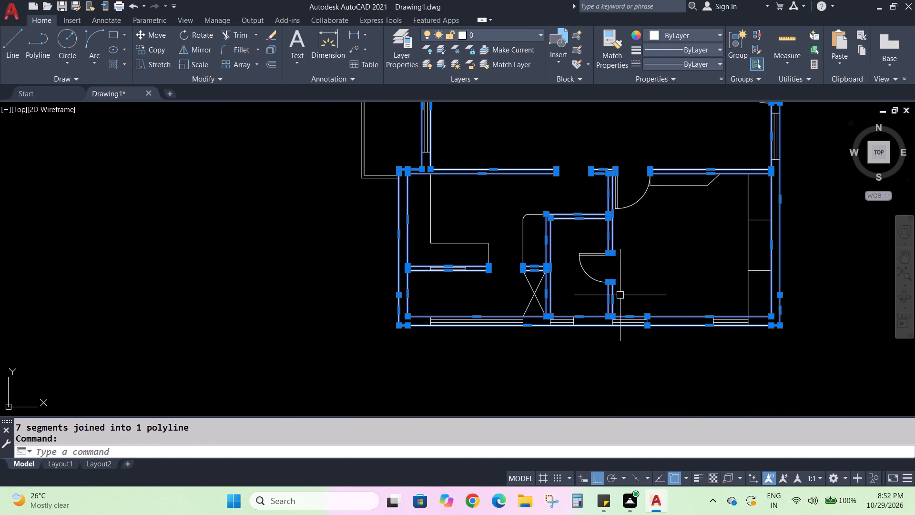
pyautogui.scroll(-2, 674, 292)
pyautogui.scroll(2, 685, 204)
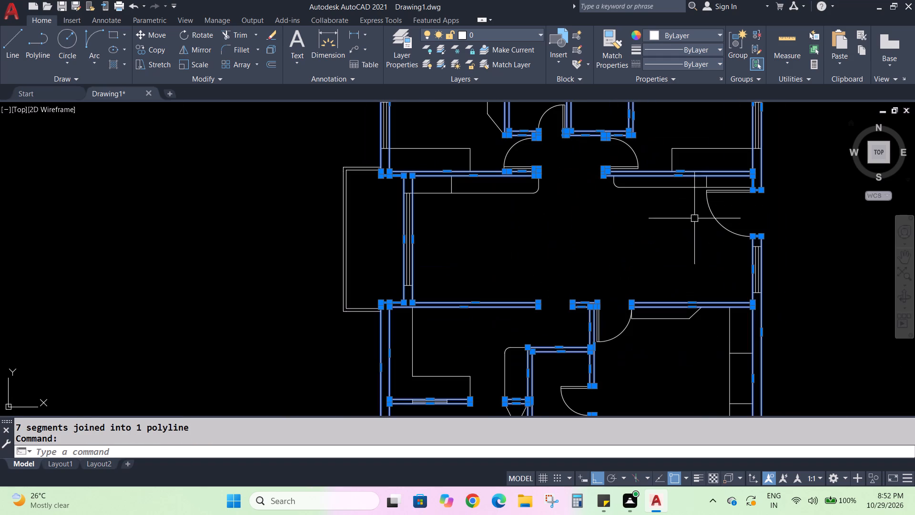
pyautogui.scroll(-1, 800, 268)
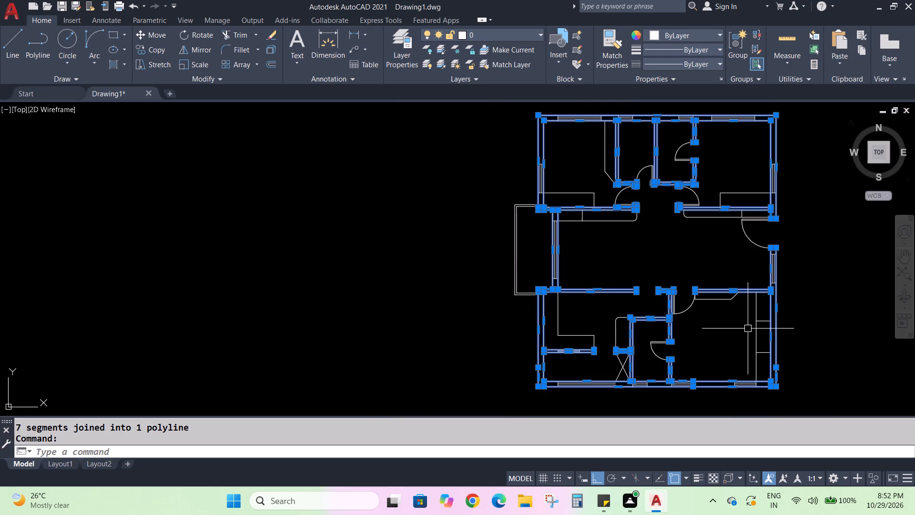
pyautogui.scroll(2, 616, 437)
pyautogui.scroll(2, 648, 327)
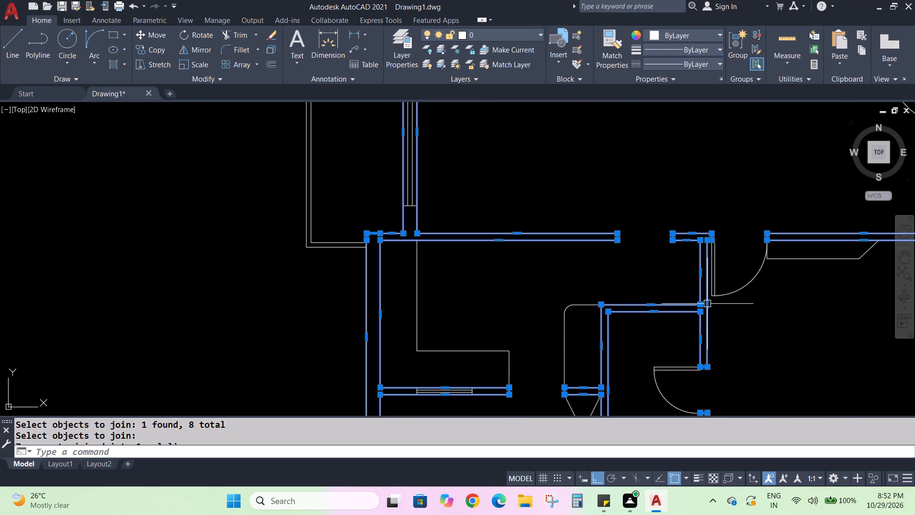
pyautogui.moveTo(745, 340); pyautogui.dragTo(651, 209, button='middle')
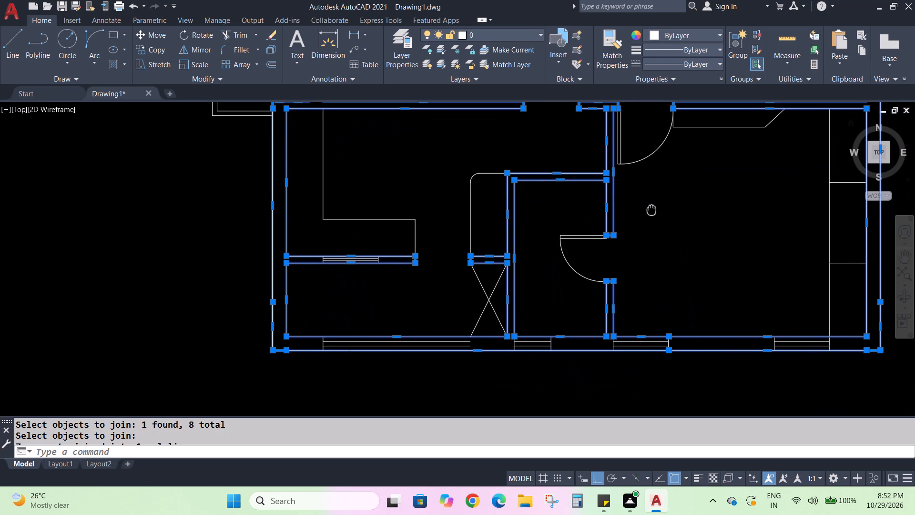
pyautogui.moveTo(651, 209); pyautogui.dragTo(655, 231, button='middle')
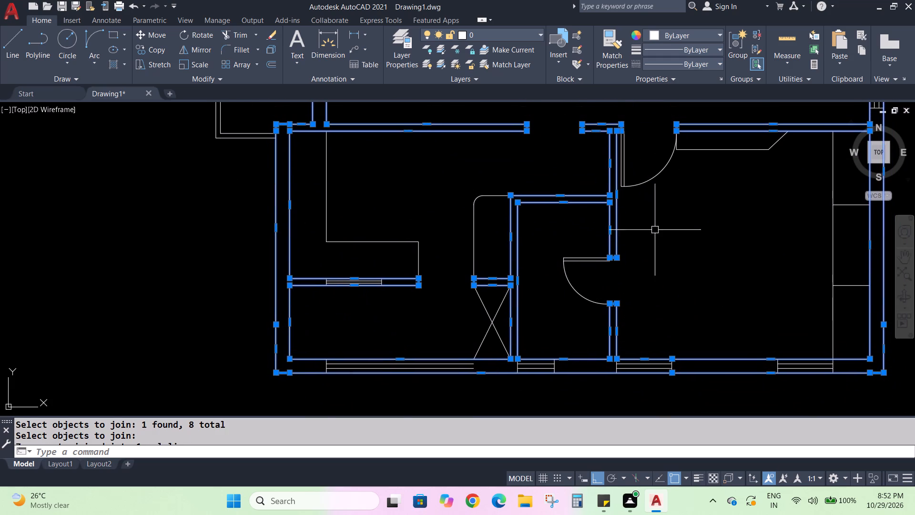
pyautogui.scroll(2, 630, 149)
pyautogui.scroll(-1, 644, 170)
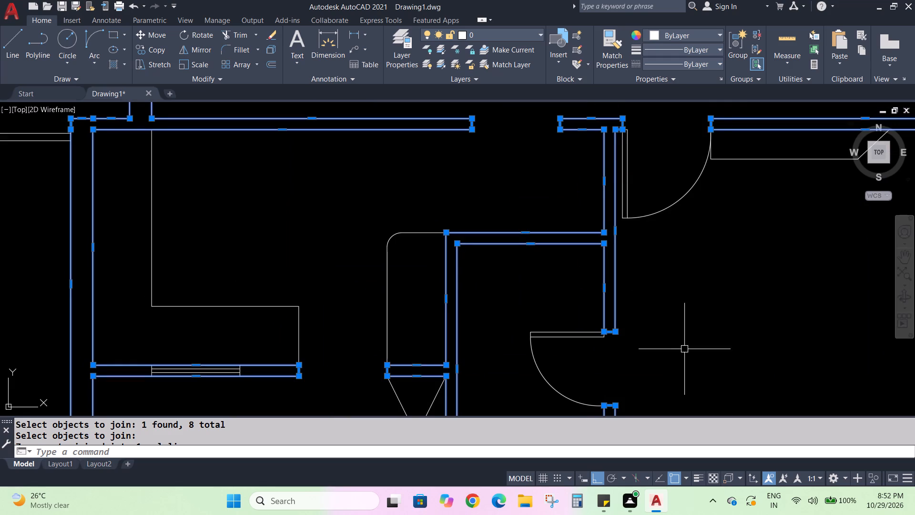
pyautogui.moveTo(684, 350); pyautogui.dragTo(691, 220, button='middle')
pyautogui.moveTo(749, 254); pyautogui.dragTo(549, 244, button='middle')
pyautogui.scroll(-2, 549, 244)
pyautogui.scroll(2, 549, 244)
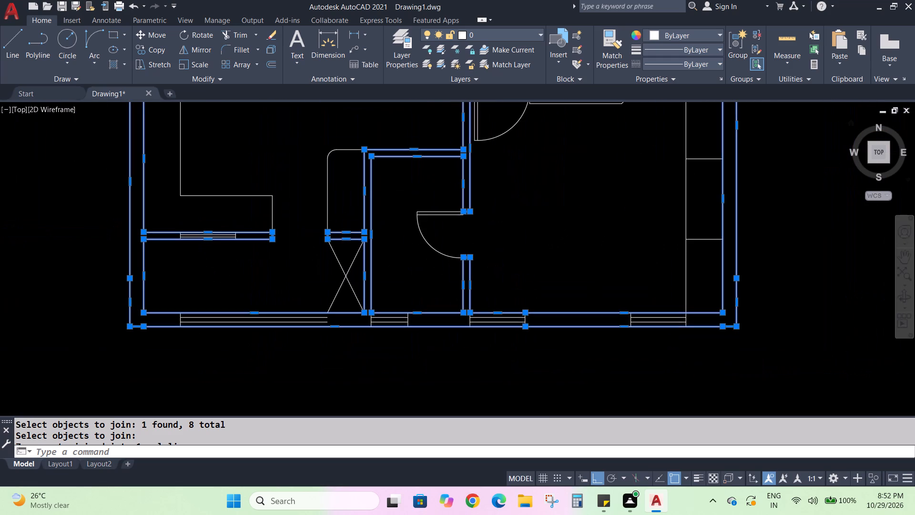
pyautogui.scroll(-2, 548, 244)
pyautogui.moveTo(574, 196); pyautogui.dragTo(566, 235, button='middle')
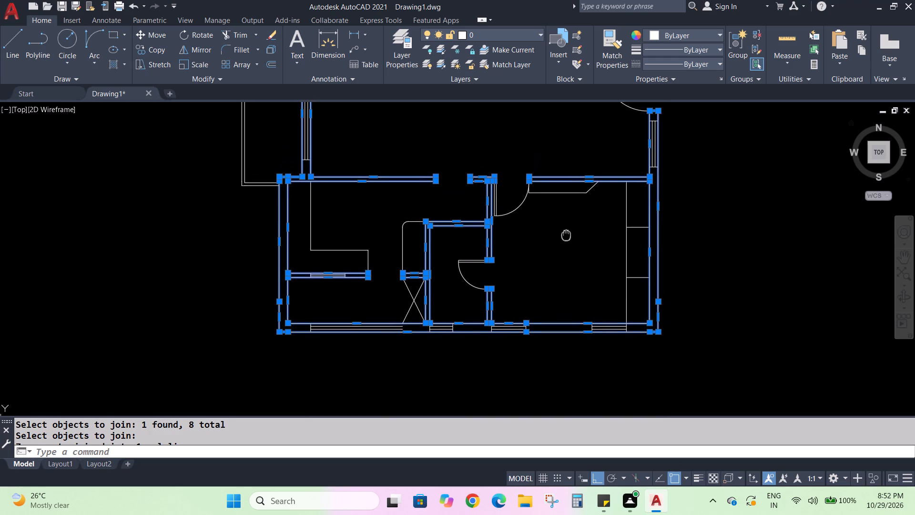
pyautogui.moveTo(566, 235); pyautogui.dragTo(562, 258, button='middle')
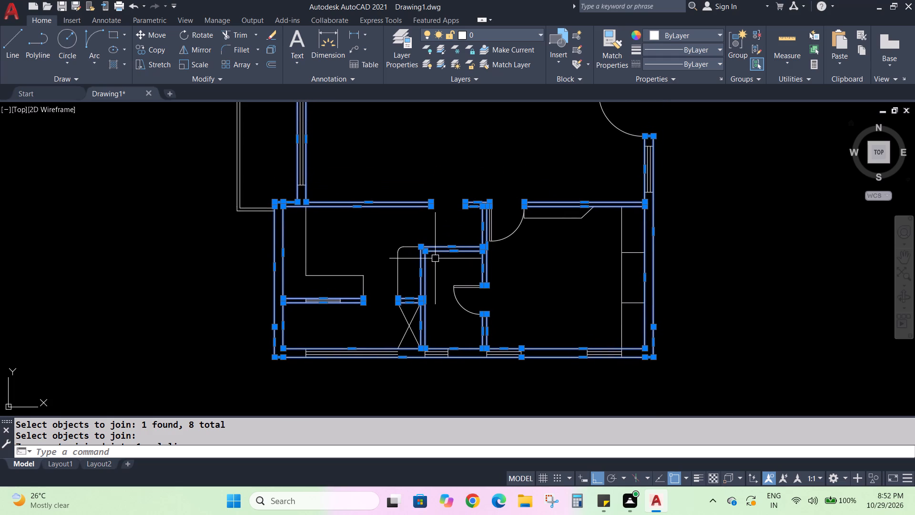
pyautogui.press('Escape')
pyautogui.press('Escape')
# Draw a vertical line from the open end of the wall stub beside the bedroom door down to the partition above the bathroom.
pyautogui.press('l')
pyautogui.press('Return')
pyautogui.scroll(1, 564, 292)
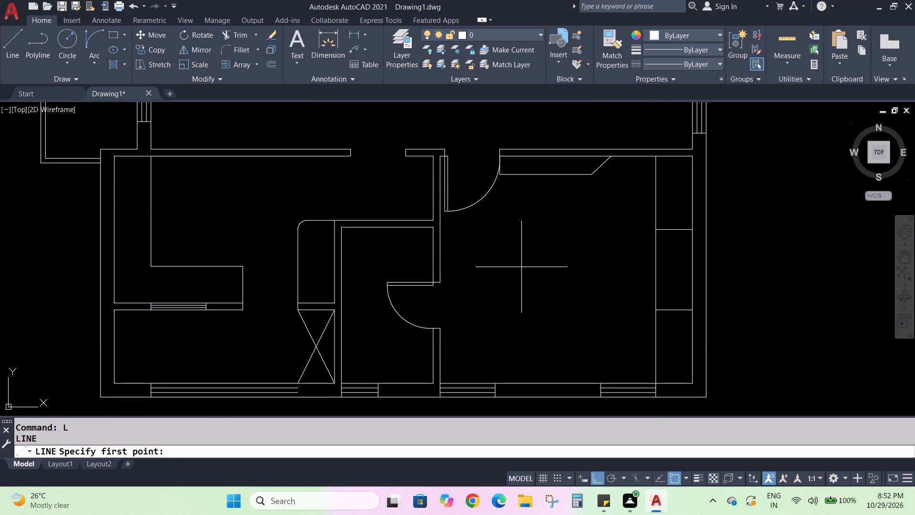
pyautogui.scroll(2, 393, 170)
pyautogui.click(420, 135)
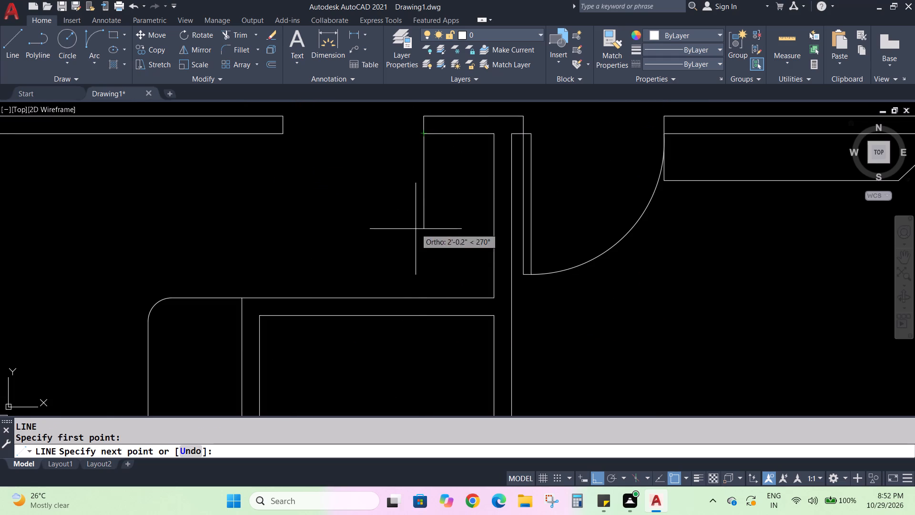
pyautogui.click(422, 301)
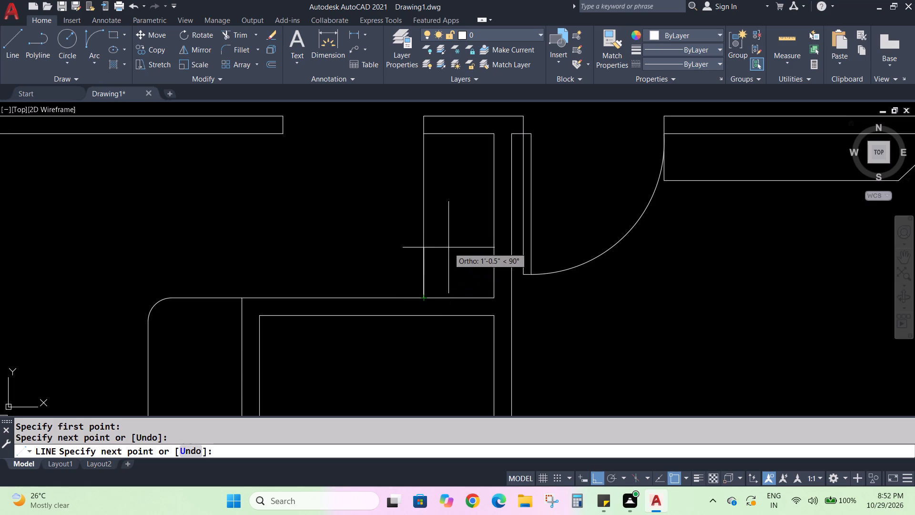
pyautogui.press('Escape')
# Draw the missing vertical line along the crossed shaft's open side, from its top corner down to the inner wall line.
pyautogui.moveTo(314, 353); pyautogui.dragTo(548, 7, button='middle')
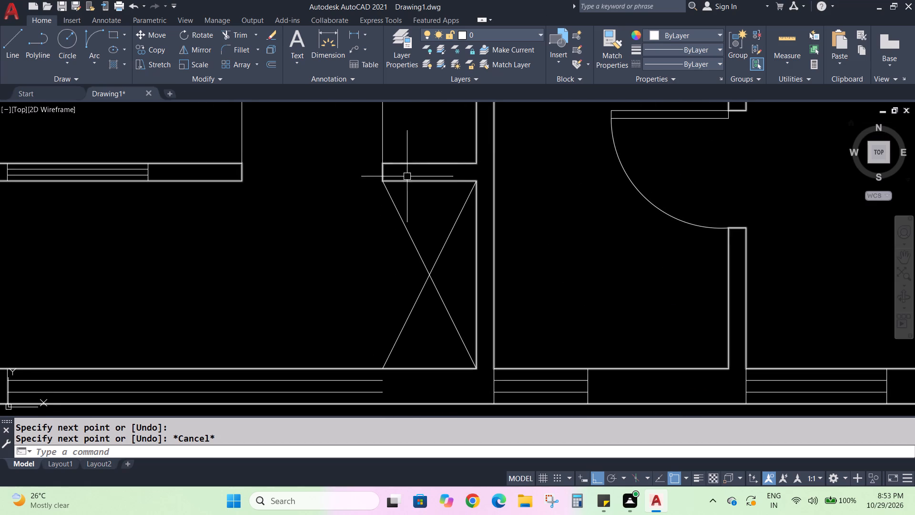
pyautogui.press('l')
pyautogui.press('Return')
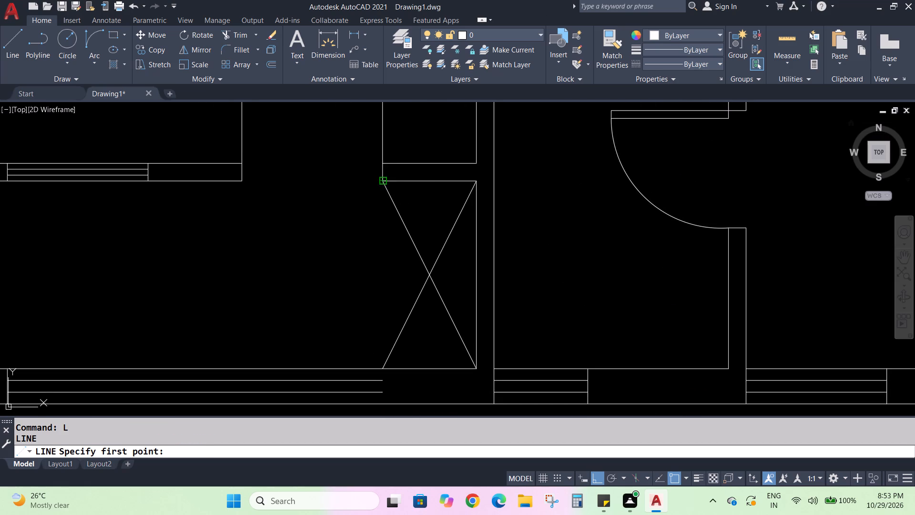
pyautogui.click(383, 181)
pyautogui.click(381, 369)
pyautogui.press('Escape')
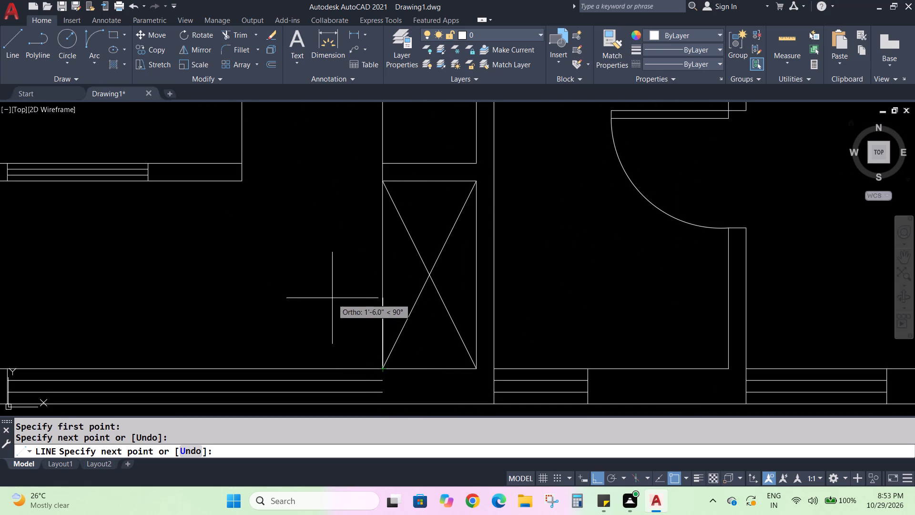
# Open DesignCenter and place the Bed - Queen block from the Home - Space Planner blocks beside the floor plan.
pyautogui.scroll(-3, 426, 261)
pyautogui.moveTo(465, 212); pyautogui.dragTo(463, 223, button='middle')
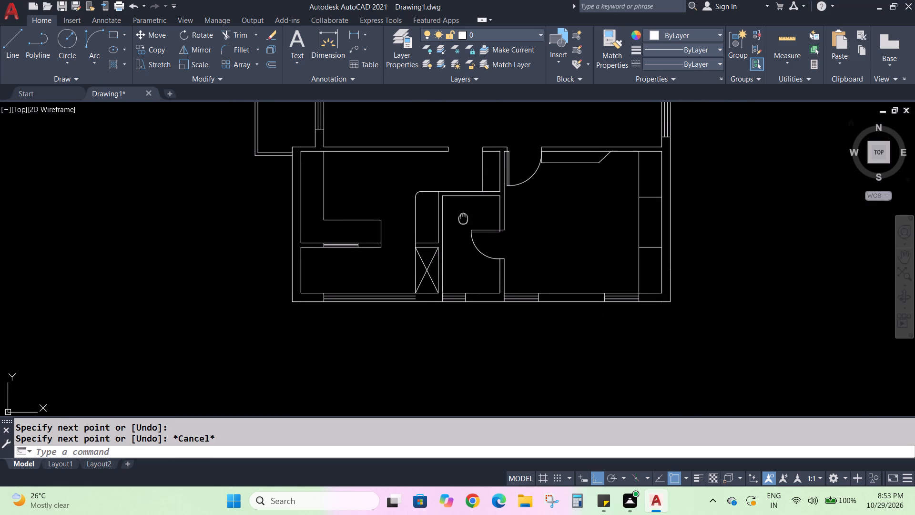
pyautogui.moveTo(463, 223); pyautogui.dragTo(428, 365, button='middle')
pyautogui.press('d')
pyautogui.press('c')
pyautogui.press('Return')
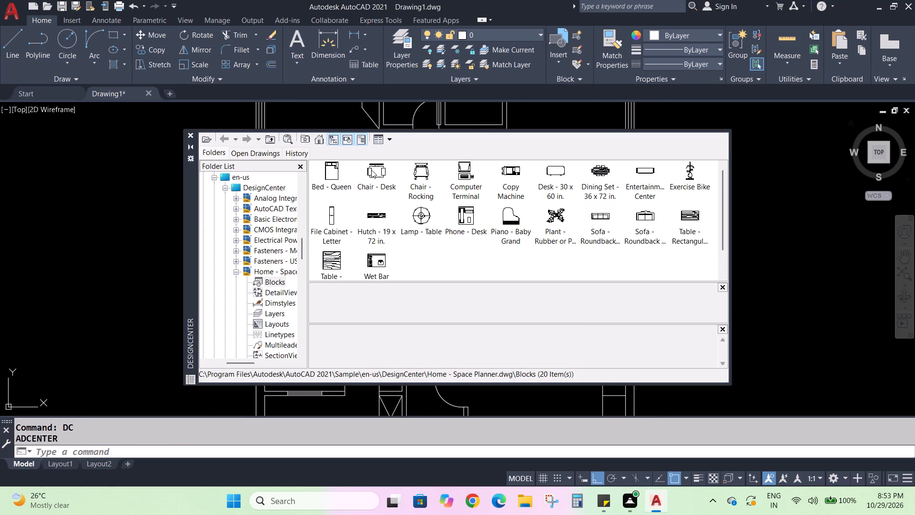
pyautogui.moveTo(328, 170); pyautogui.dragTo(771, 209)
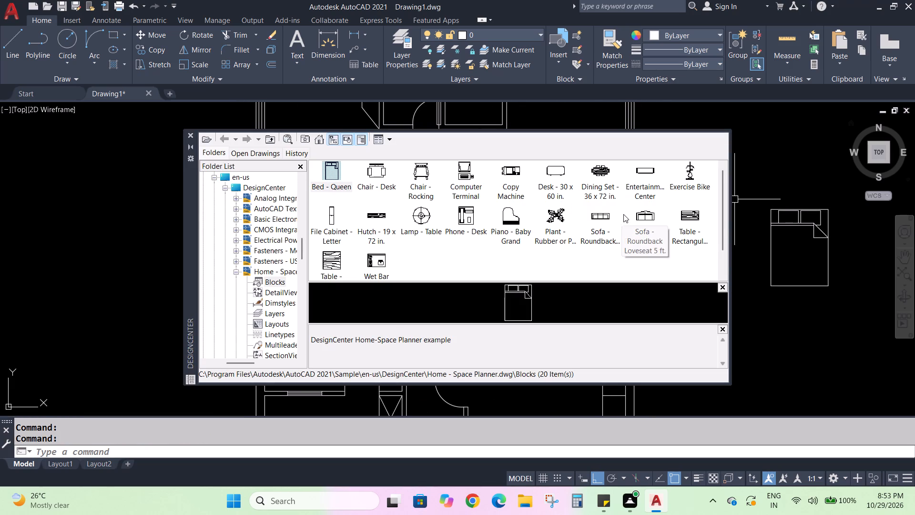
# Place the Sofa - Roundback loveseat and the longer Sofa - Roundback above the bed, and the square wood-grain Table block beside it.
pyautogui.moveTo(648, 217); pyautogui.dragTo(783, 174)
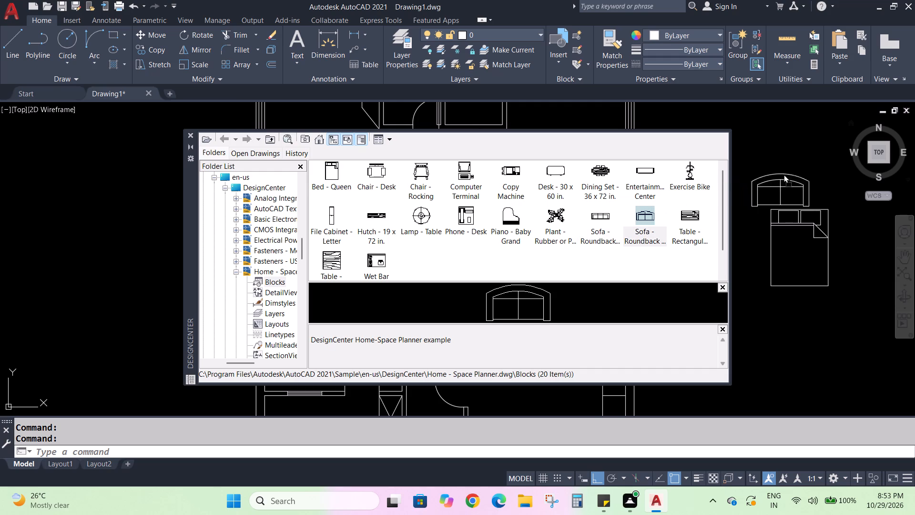
pyautogui.moveTo(783, 174); pyautogui.dragTo(798, 165)
pyautogui.moveTo(594, 221); pyautogui.dragTo(796, 124)
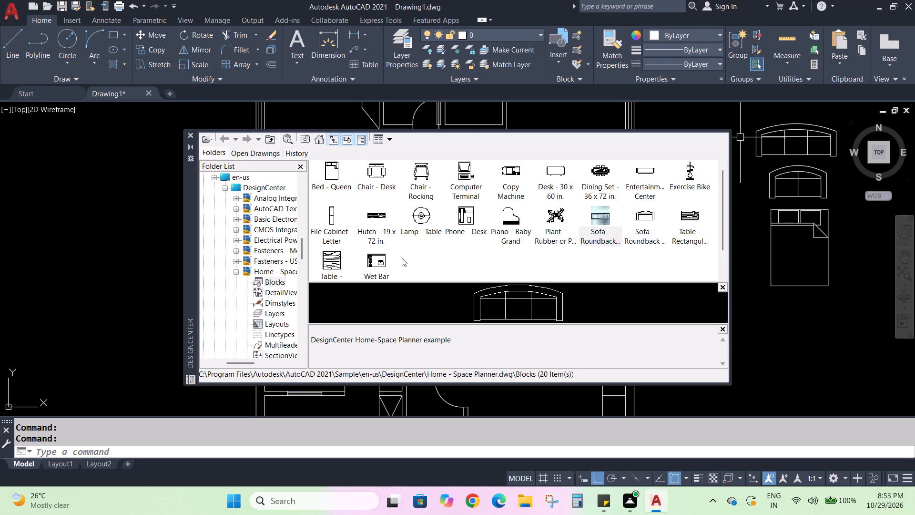
pyautogui.moveTo(331, 262); pyautogui.dragTo(838, 217)
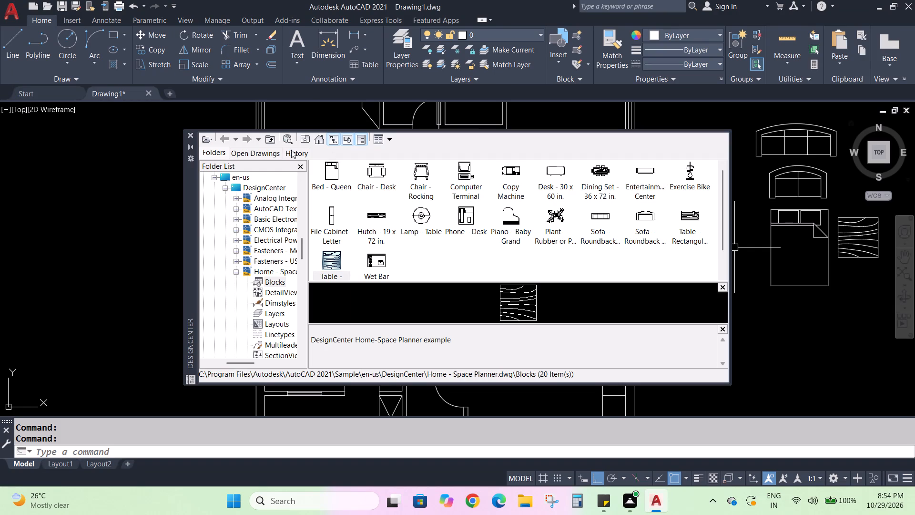
# Place the Sink - Oval top block from the House Designer blocks in DesignCenter just below the square wood-grain table.
pyautogui.click(268, 140)
pyautogui.click(270, 140)
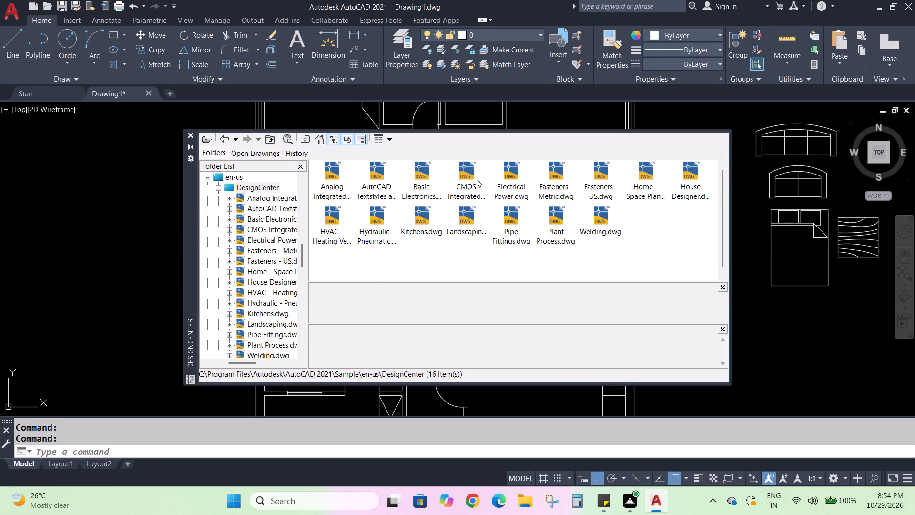
pyautogui.doubleClick(644, 182)
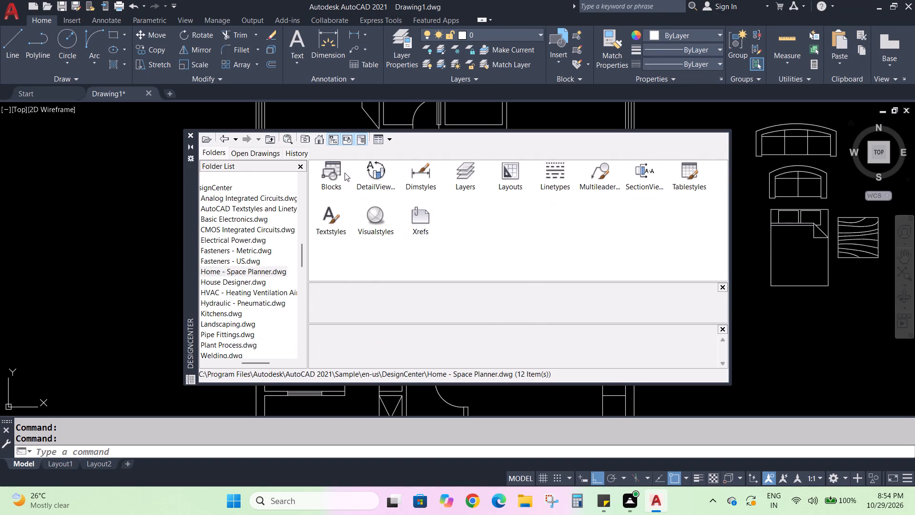
pyautogui.doubleClick(342, 173)
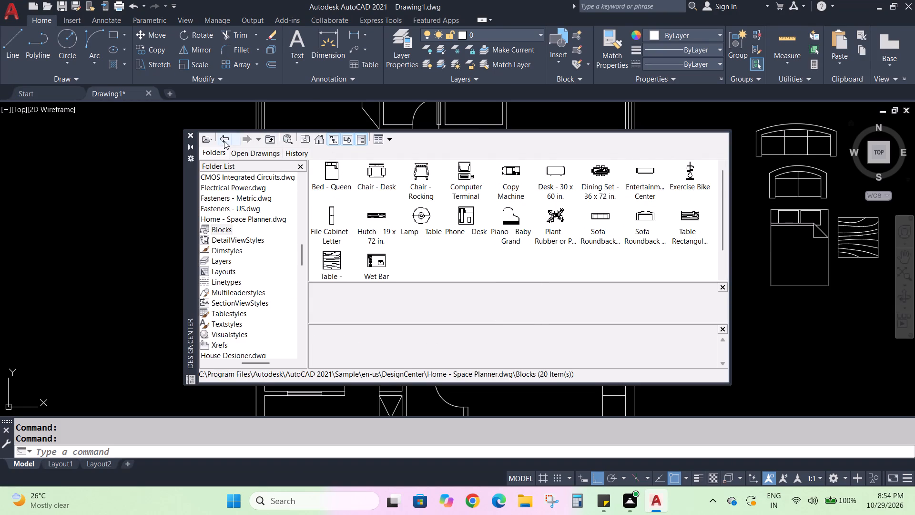
pyautogui.doubleClick(224, 141)
pyautogui.click(225, 136)
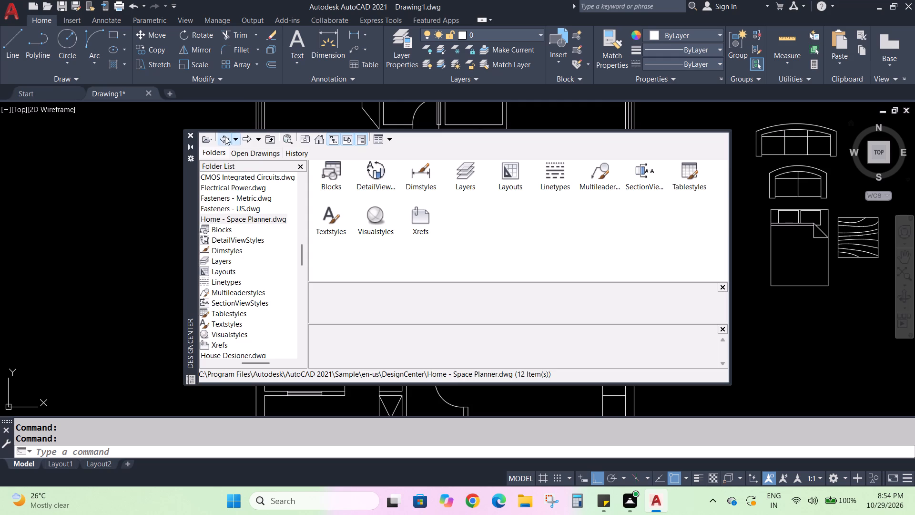
pyautogui.doubleClick(681, 190)
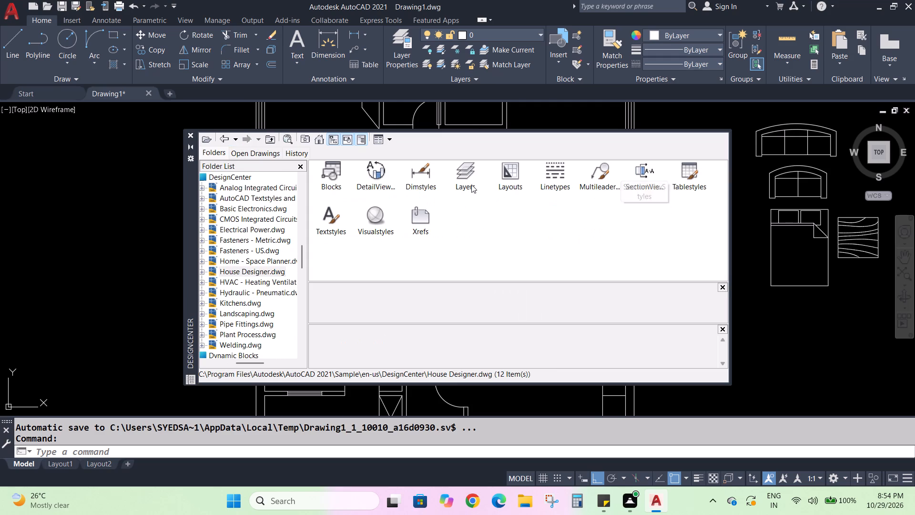
pyautogui.doubleClick(339, 184)
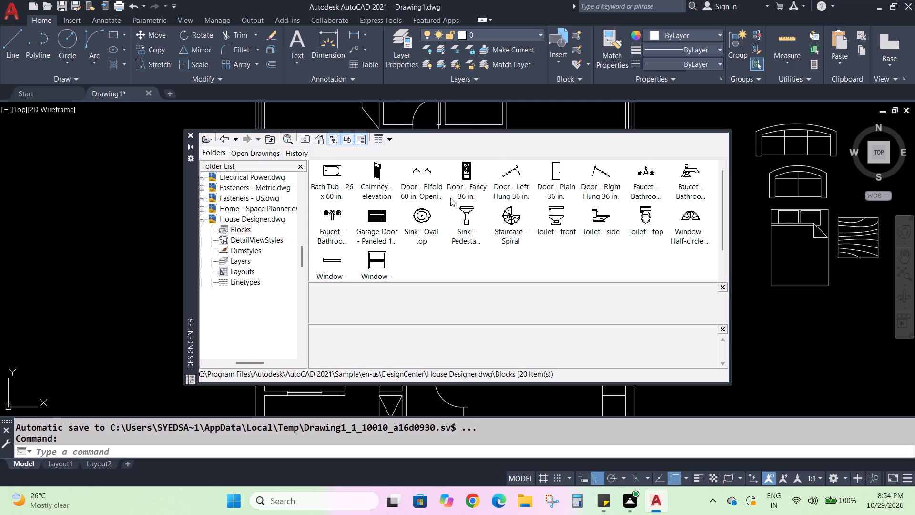
pyautogui.moveTo(418, 224); pyautogui.dragTo(479, 251)
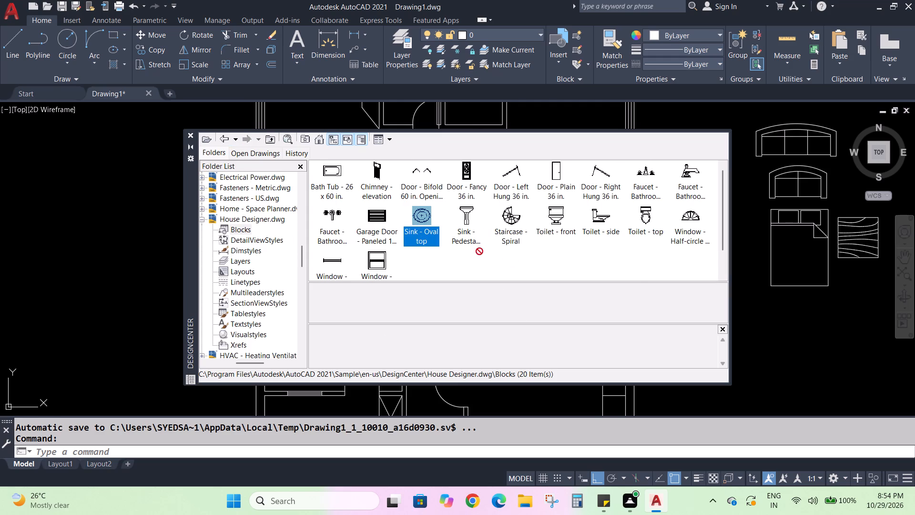
pyautogui.moveTo(479, 251); pyautogui.dragTo(859, 281)
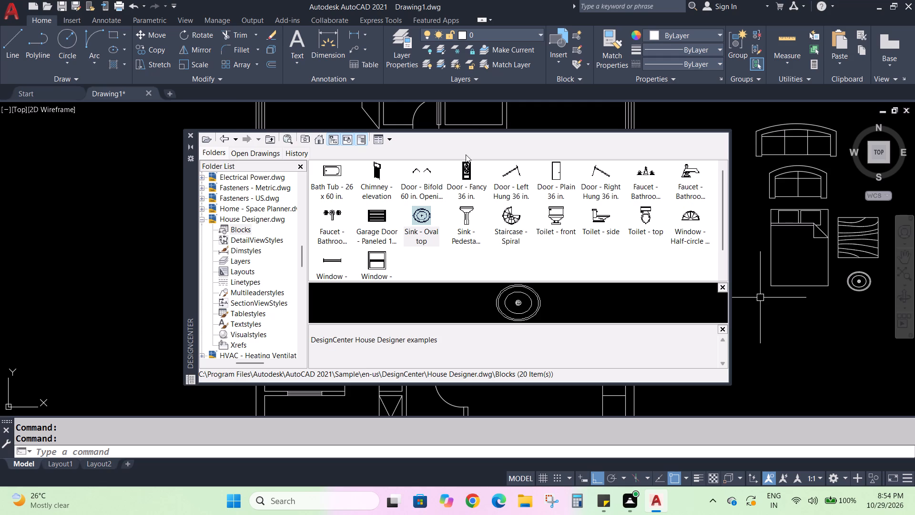
# Place the Range-Oven - 30 in top block from the Kitchens blocks in DesignCenter below the bed.
pyautogui.click(224, 134)
pyautogui.click(224, 135)
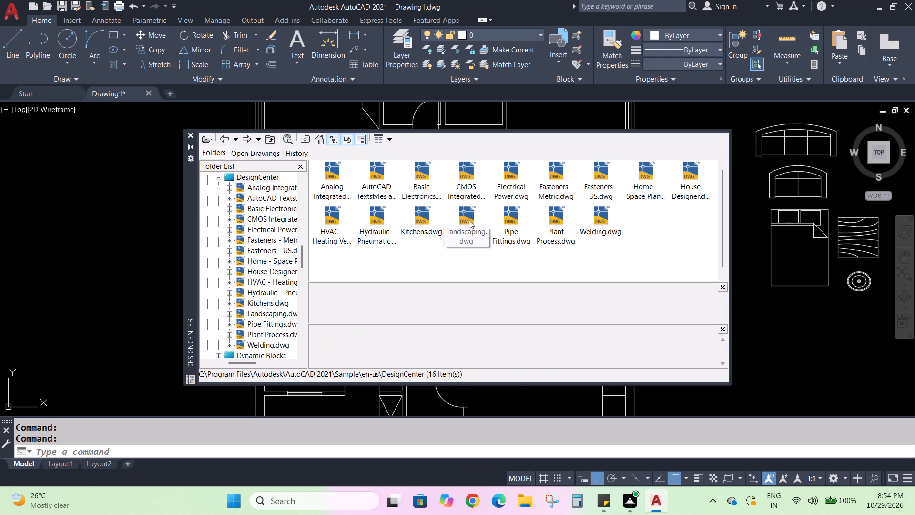
pyautogui.doubleClick(421, 220)
pyautogui.doubleClick(331, 175)
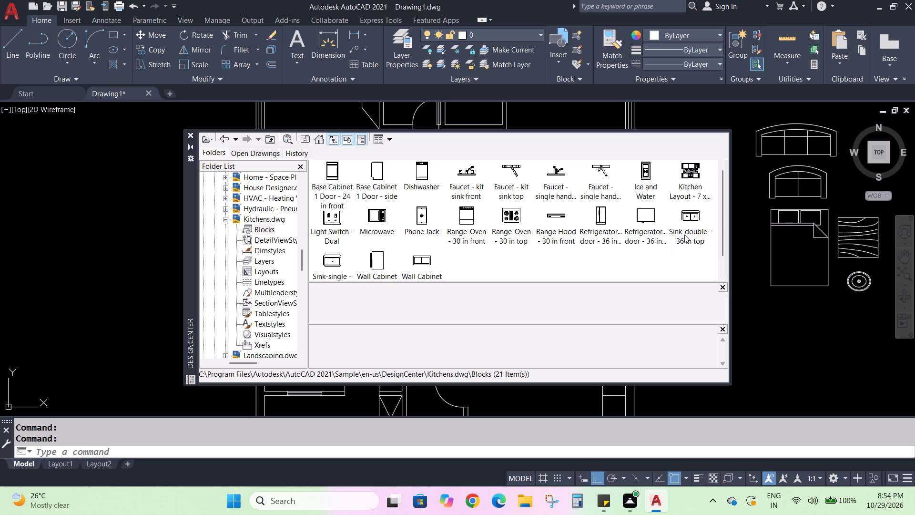
pyautogui.moveTo(510, 215); pyautogui.dragTo(812, 296)
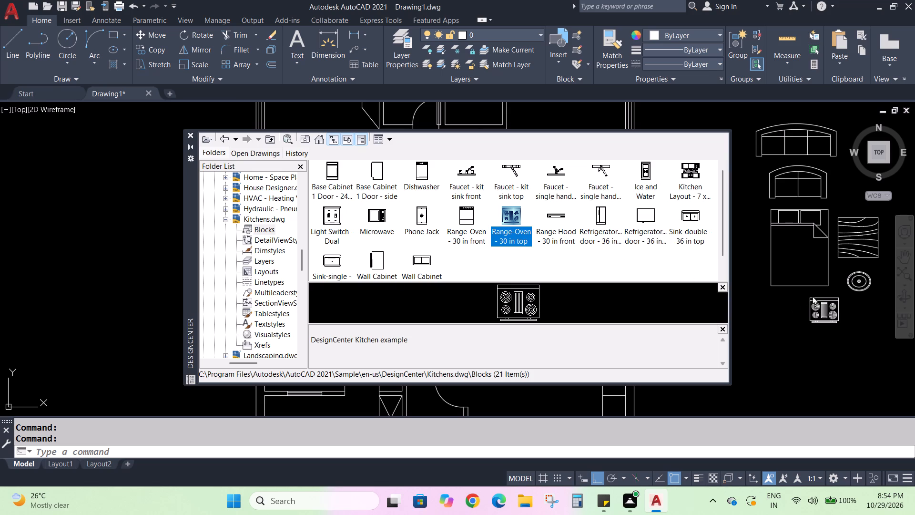
pyautogui.moveTo(812, 296); pyautogui.dragTo(794, 295)
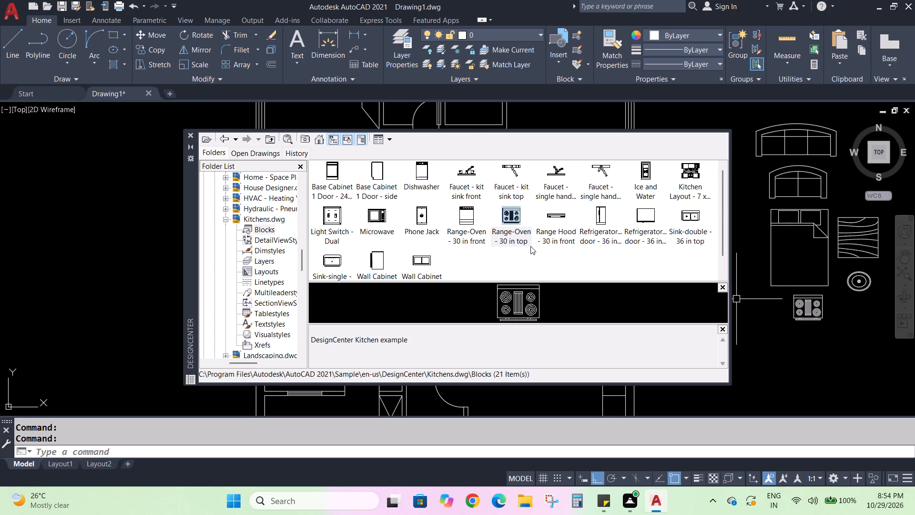
# Place the Sink-single block beside the range-oven, and the plan-view 36 in Refrigerator block below that sink.
pyautogui.moveTo(330, 259); pyautogui.dragTo(466, 269)
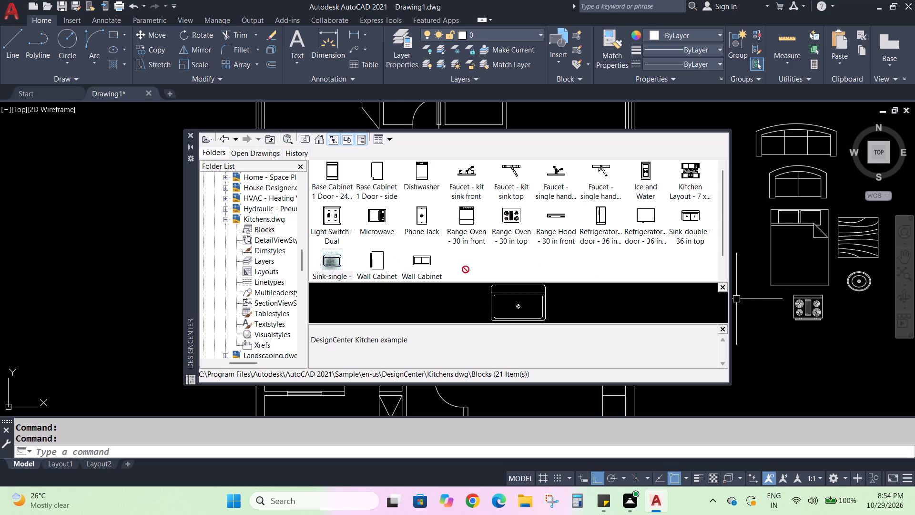
pyautogui.moveTo(466, 269); pyautogui.dragTo(843, 300)
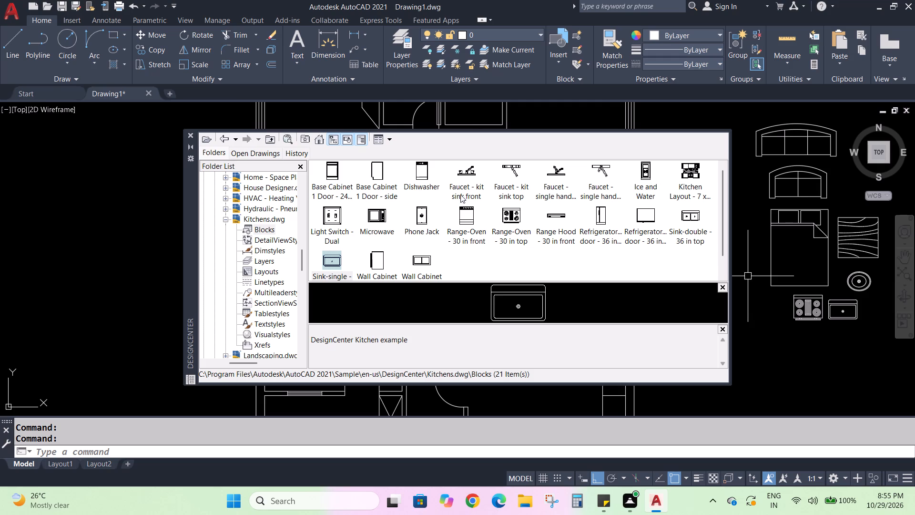
pyautogui.moveTo(648, 216); pyautogui.dragTo(833, 331)
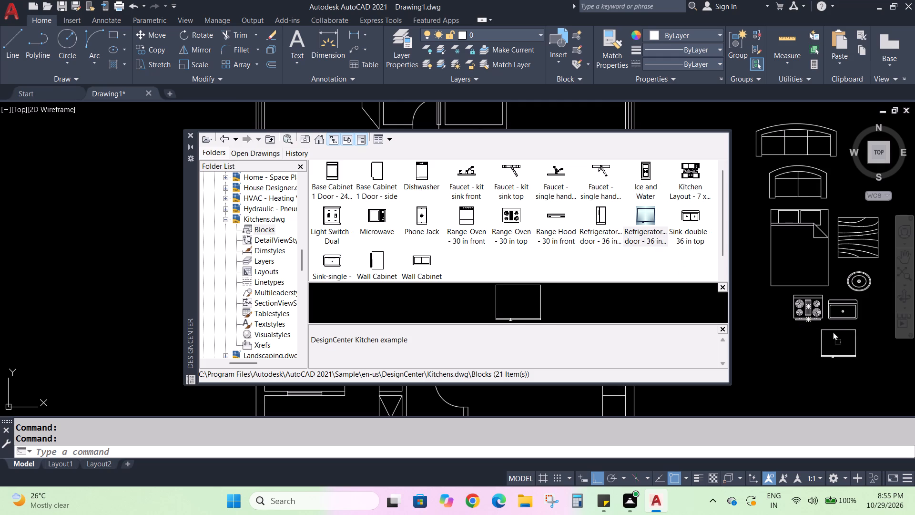
pyautogui.moveTo(833, 331); pyautogui.dragTo(845, 329)
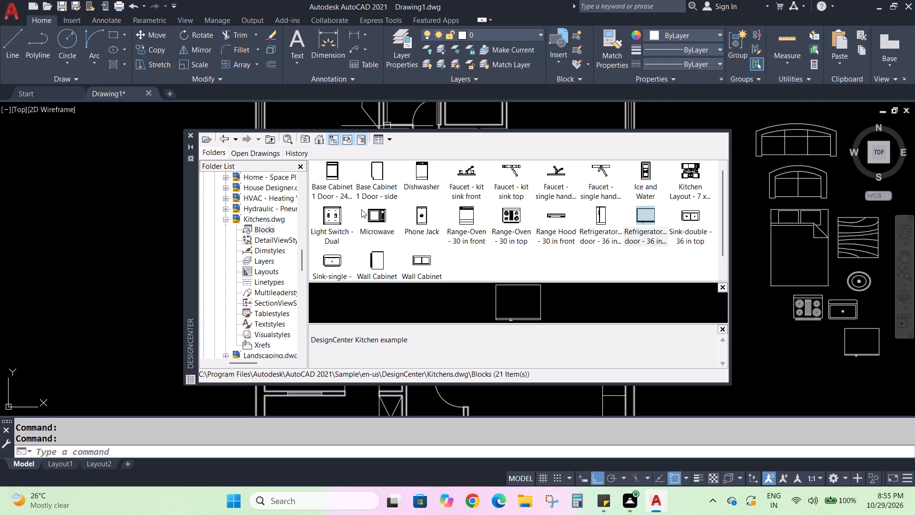
# Look through the Landscaping, Home - Space Planner, House Designer and Kitchens block collections in DesignCenter for further blocks to furnish the plan.
pyautogui.click(224, 142)
pyautogui.click(224, 138)
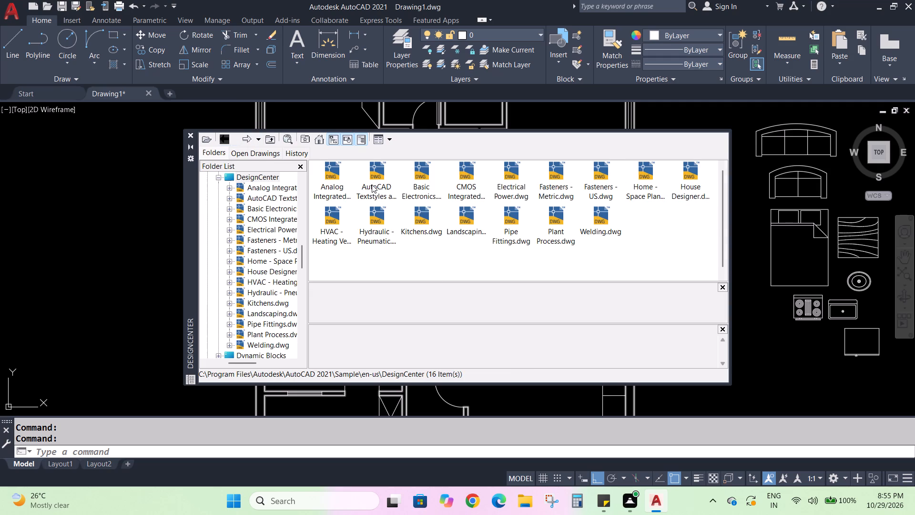
pyautogui.doubleClick(461, 219)
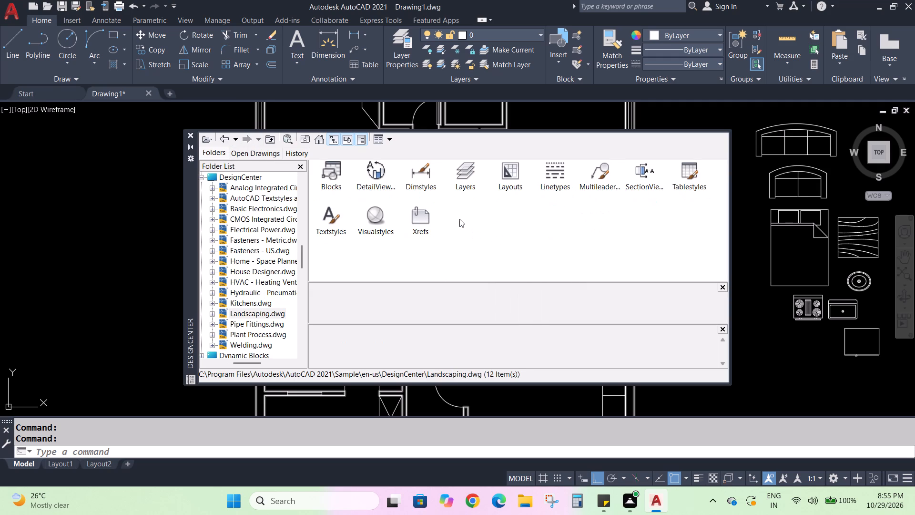
pyautogui.doubleClick(337, 179)
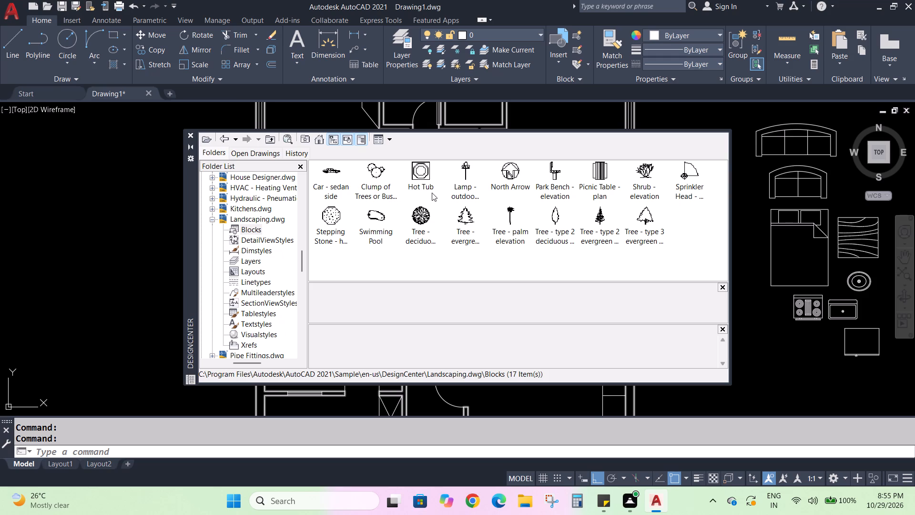
pyautogui.doubleClick(225, 140)
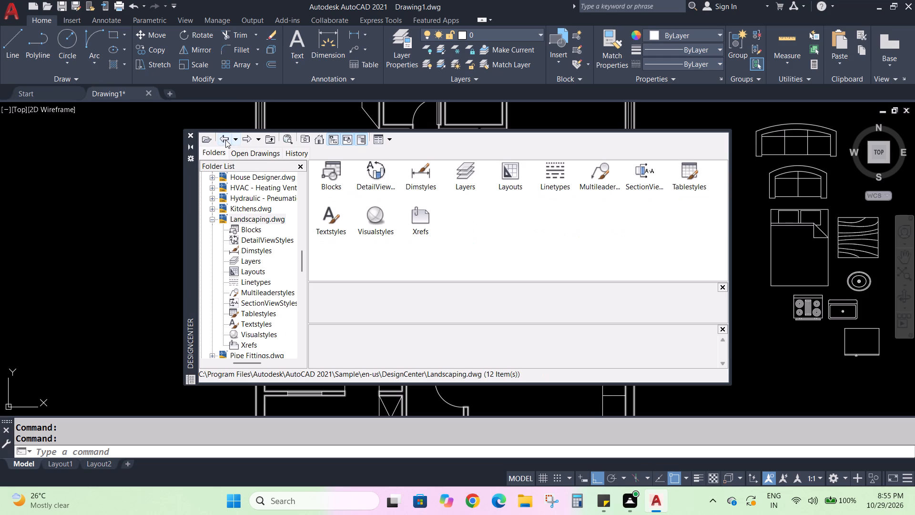
pyautogui.click(225, 140)
pyautogui.doubleClick(652, 191)
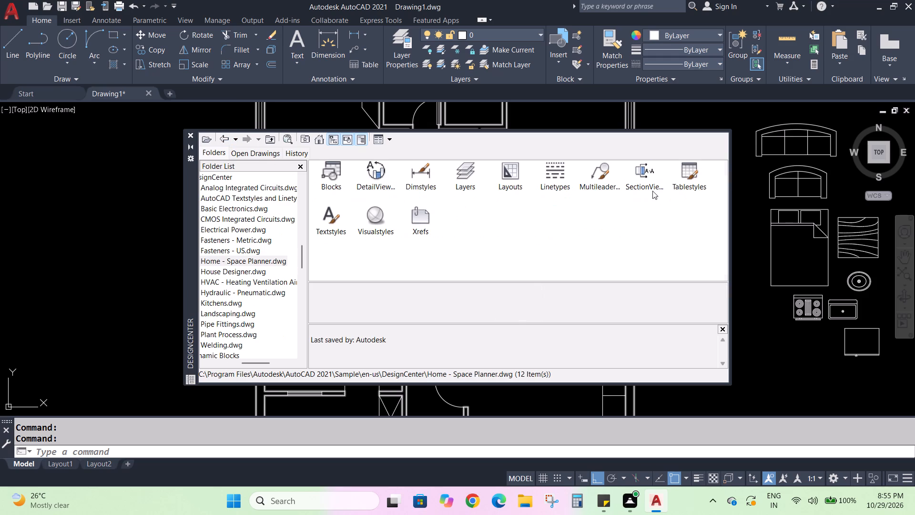
pyautogui.doubleClick(337, 177)
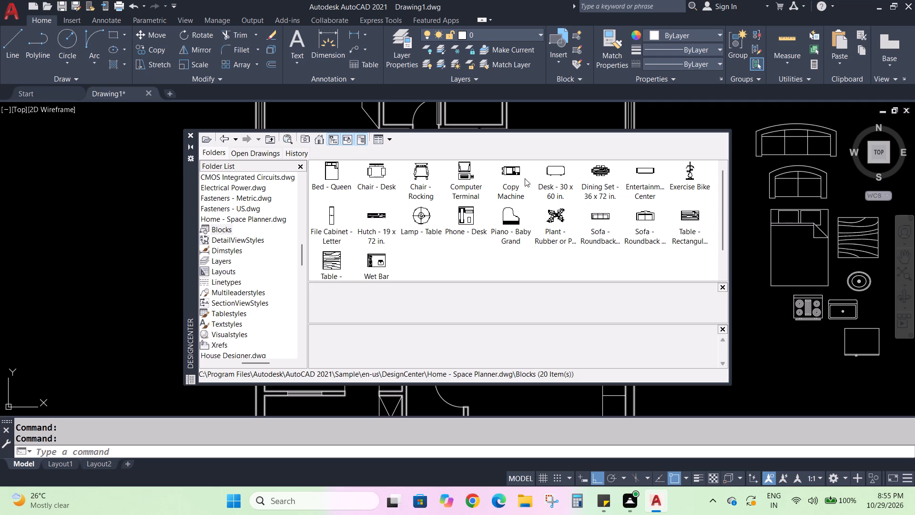
pyautogui.click(204, 141)
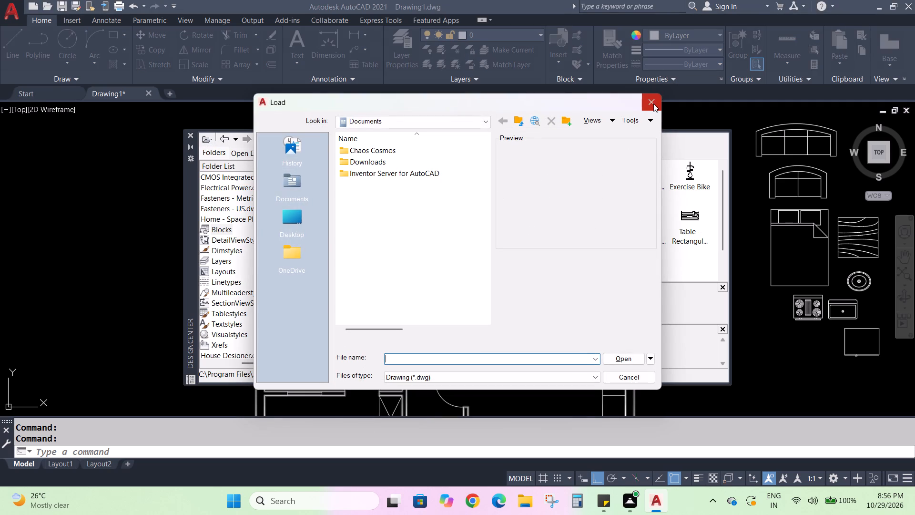
pyautogui.click(653, 103)
pyautogui.click(223, 138)
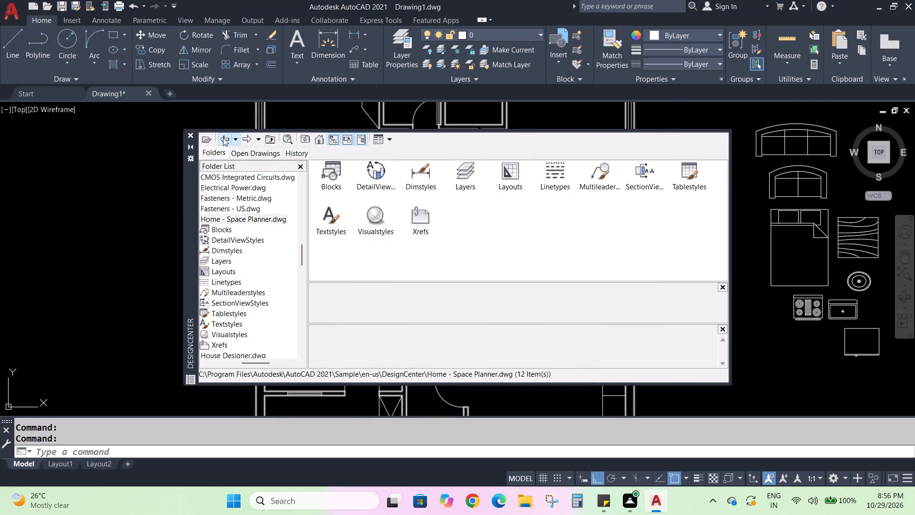
pyautogui.click(223, 138)
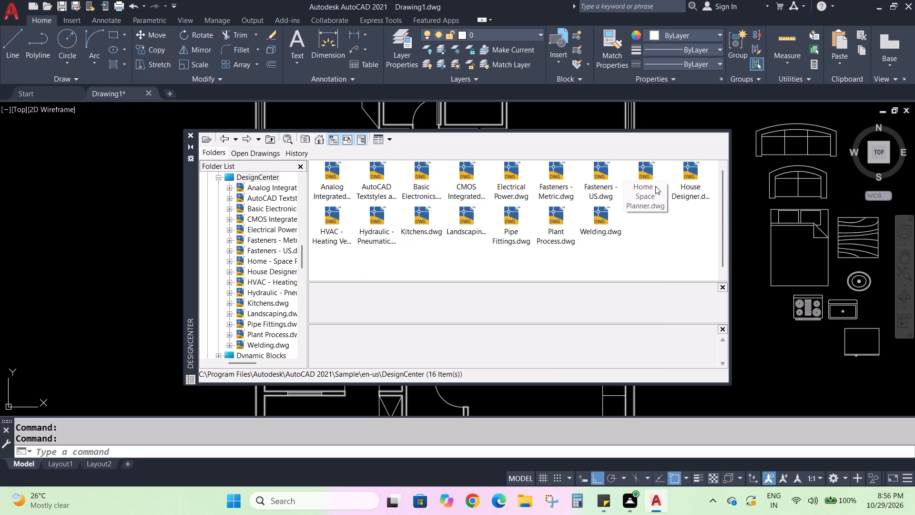
pyautogui.doubleClick(693, 193)
pyautogui.doubleClick(333, 180)
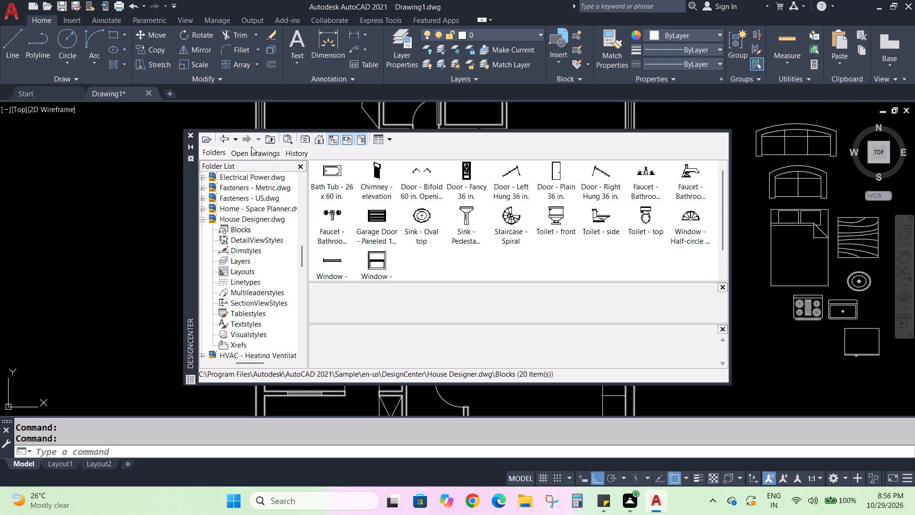
pyautogui.doubleClick(220, 141)
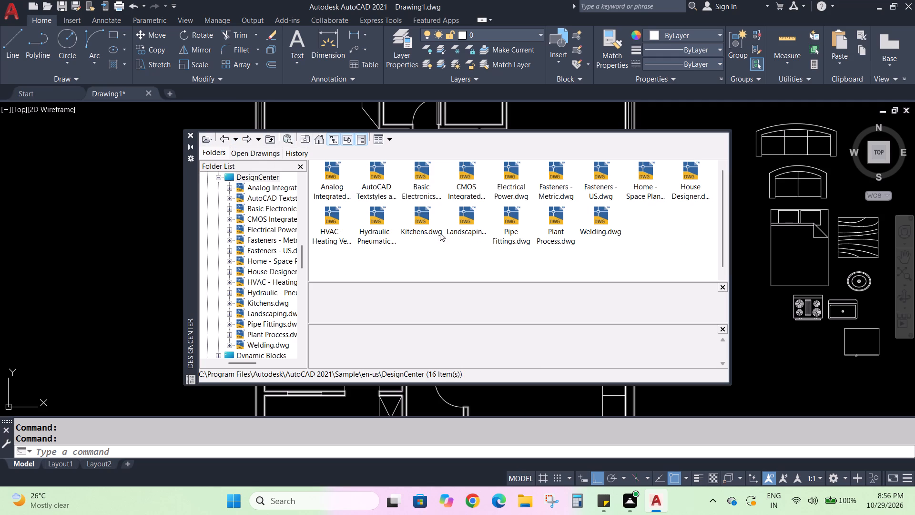
pyautogui.doubleClick(426, 220)
pyautogui.click(344, 180)
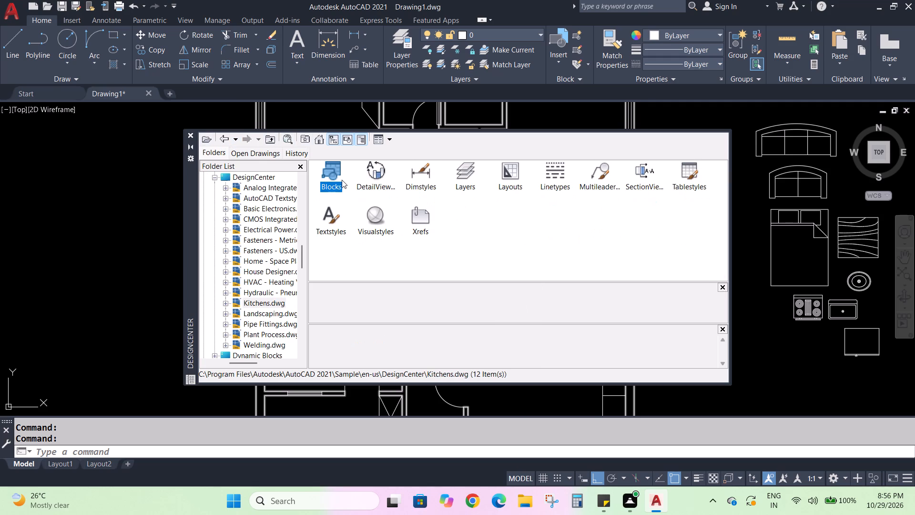
pyautogui.doubleClick(334, 178)
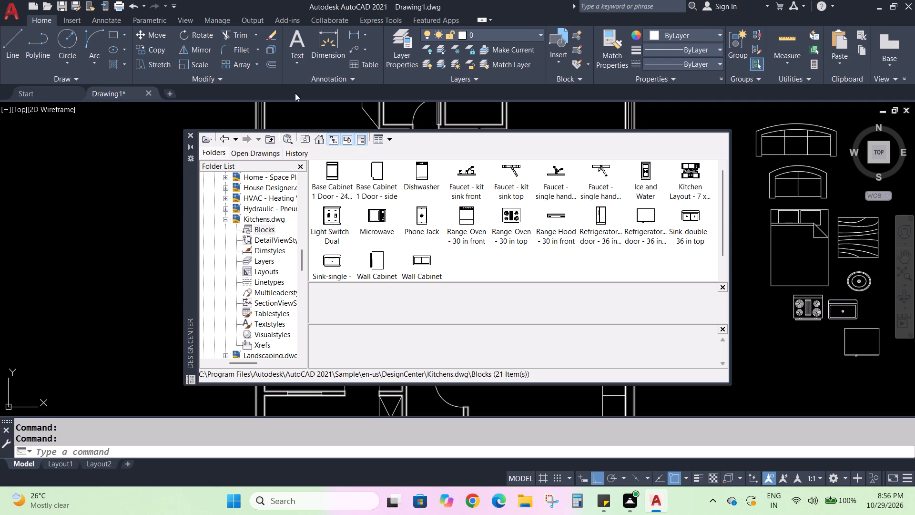
pyautogui.doubleClick(222, 140)
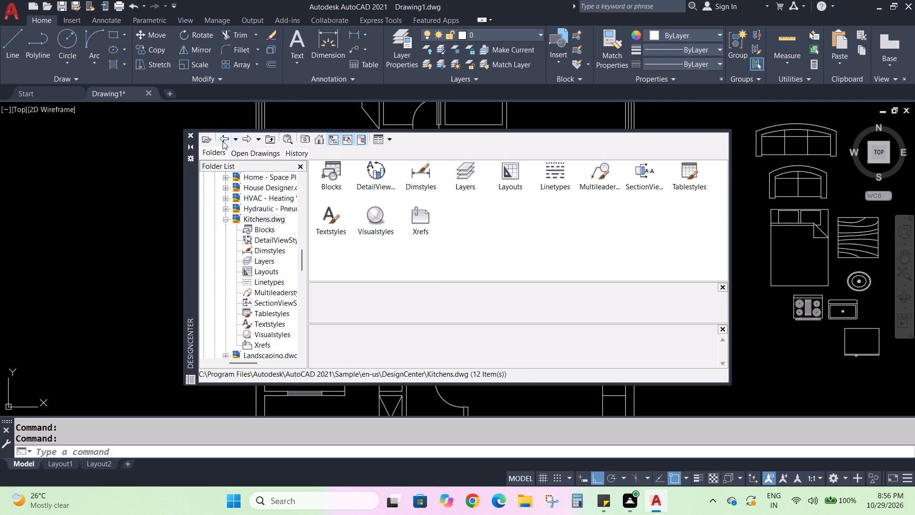
pyautogui.click(226, 139)
pyautogui.doubleClick(638, 186)
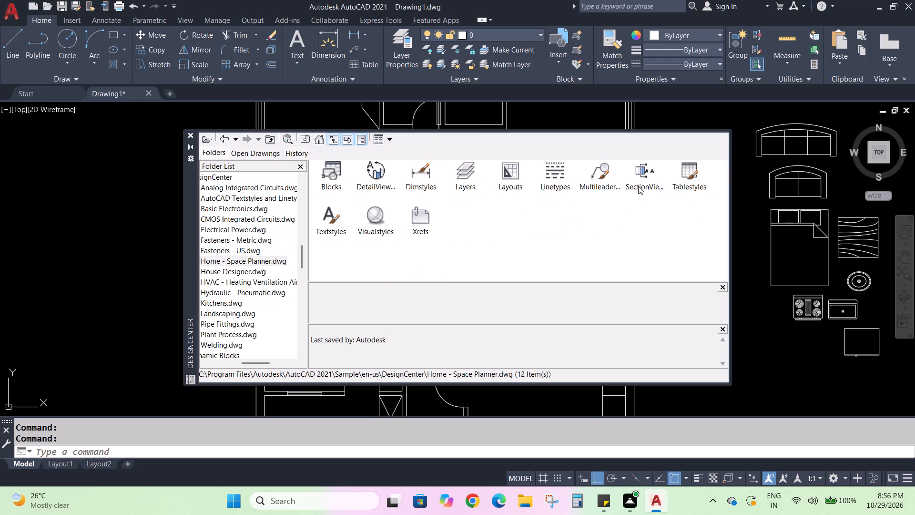
pyautogui.doubleClick(331, 182)
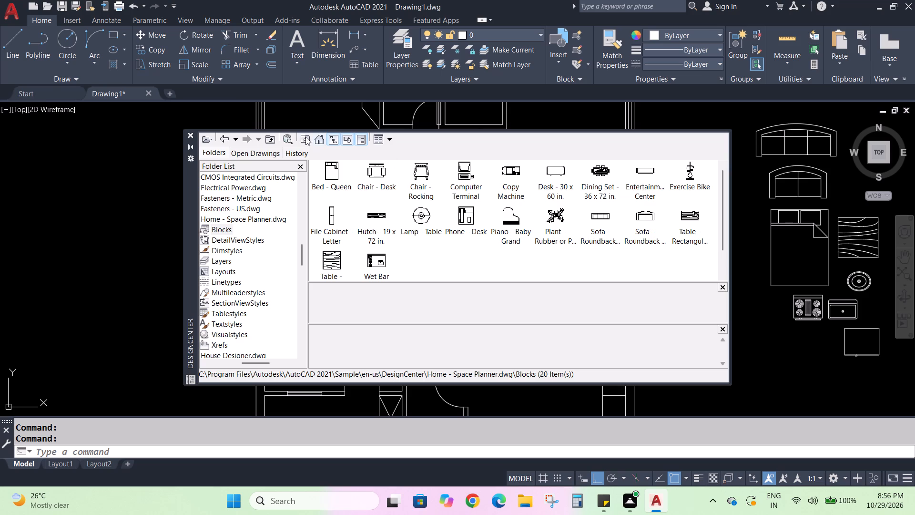
pyautogui.click(222, 134)
pyautogui.click(222, 135)
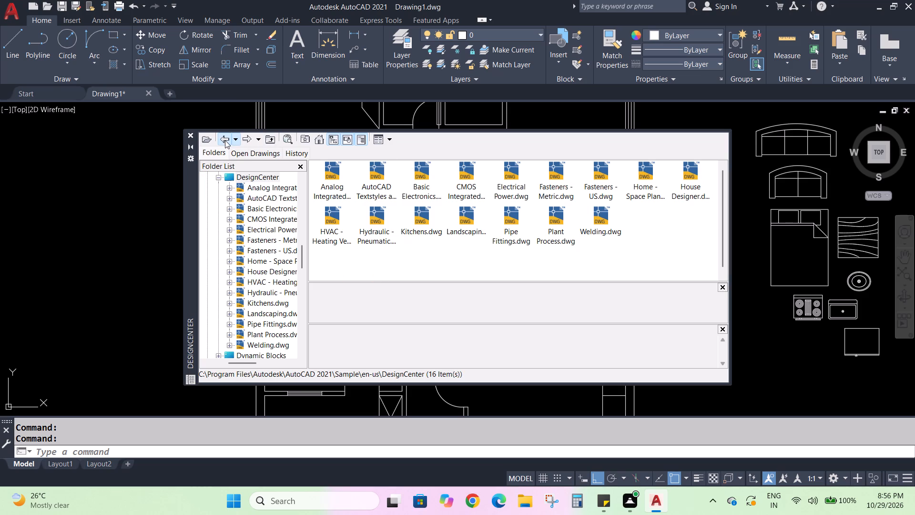
pyautogui.doubleClick(473, 221)
pyautogui.doubleClick(340, 177)
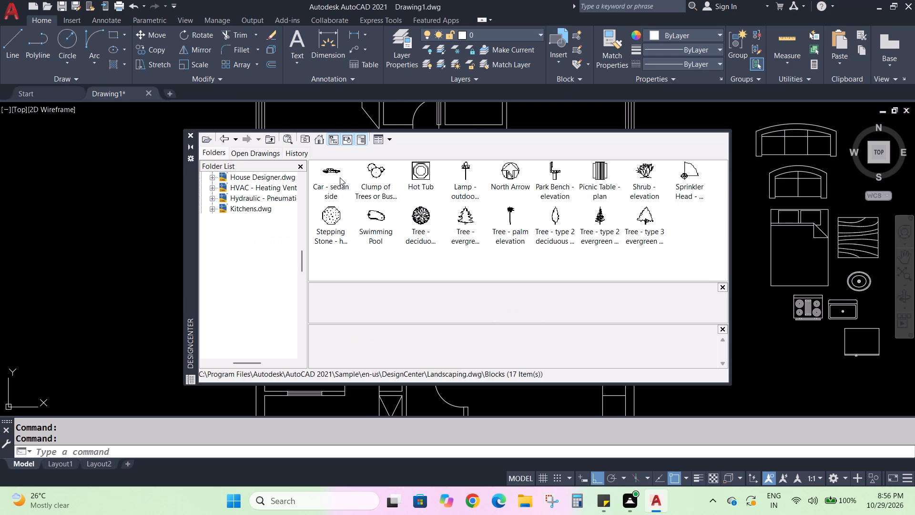
pyautogui.doubleClick(224, 137)
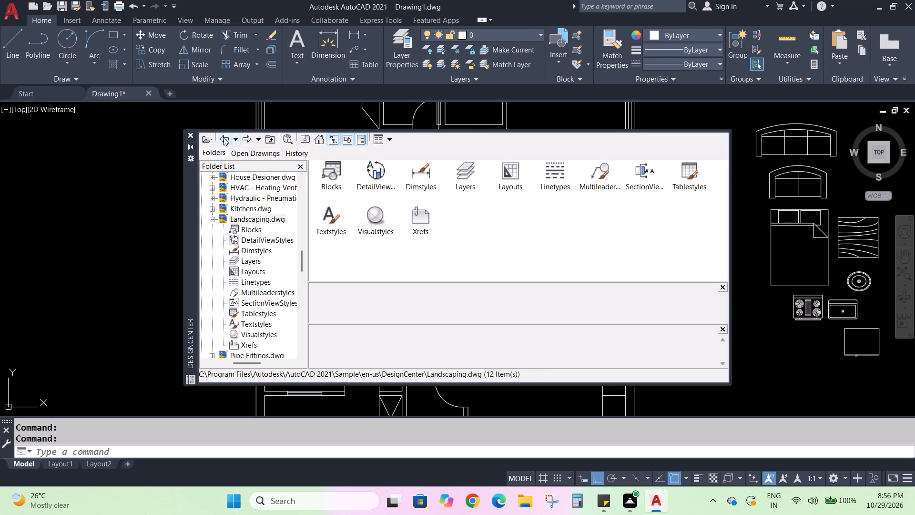
# Place the Entertainment Center block from the Home - Space Planner blocks in DesignCenter below the range-oven, beside the refrigerator block.
pyautogui.click(224, 137)
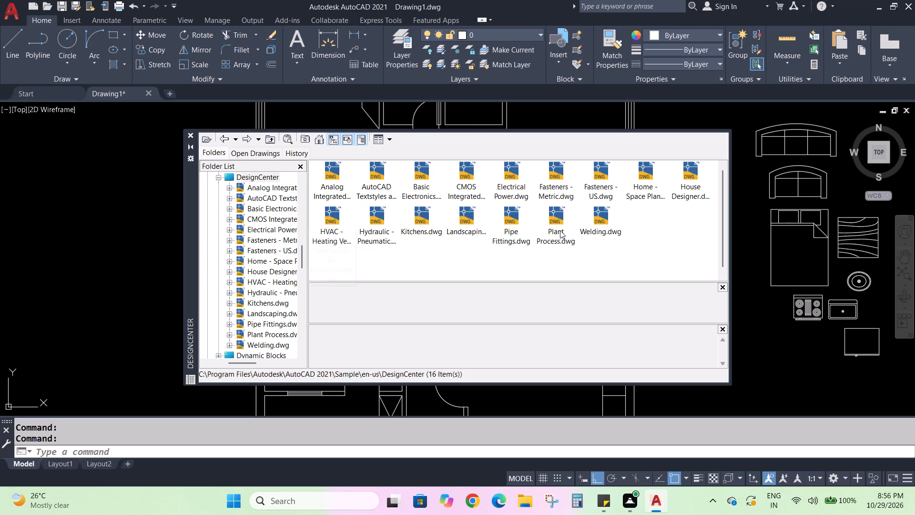
pyautogui.doubleClick(691, 189)
pyautogui.doubleClick(330, 170)
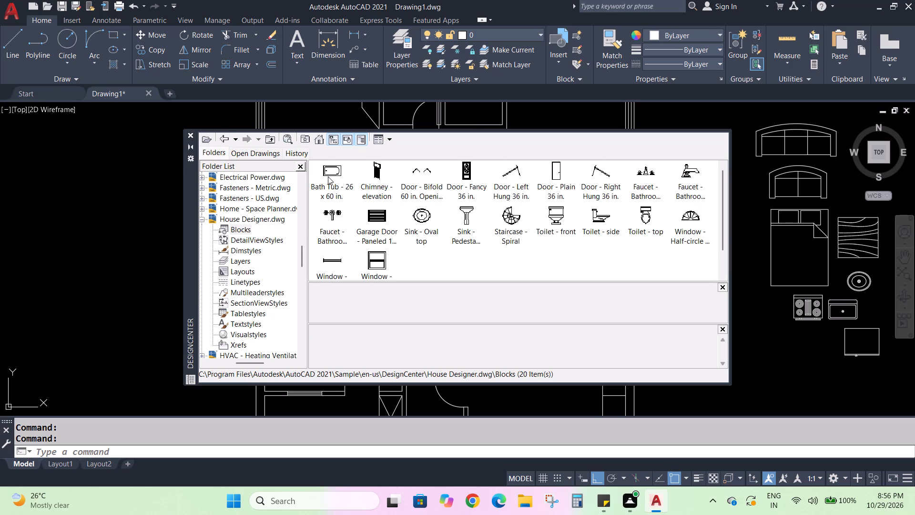
pyautogui.click(225, 137)
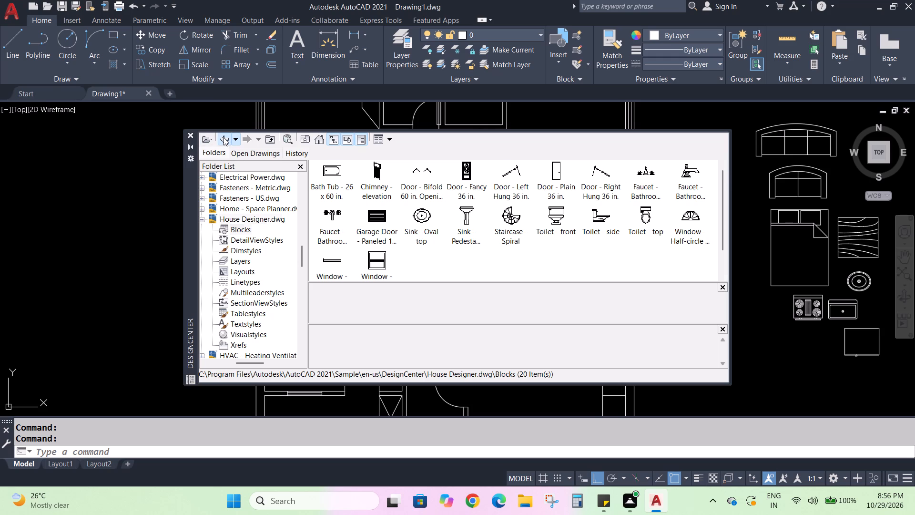
pyautogui.click(224, 137)
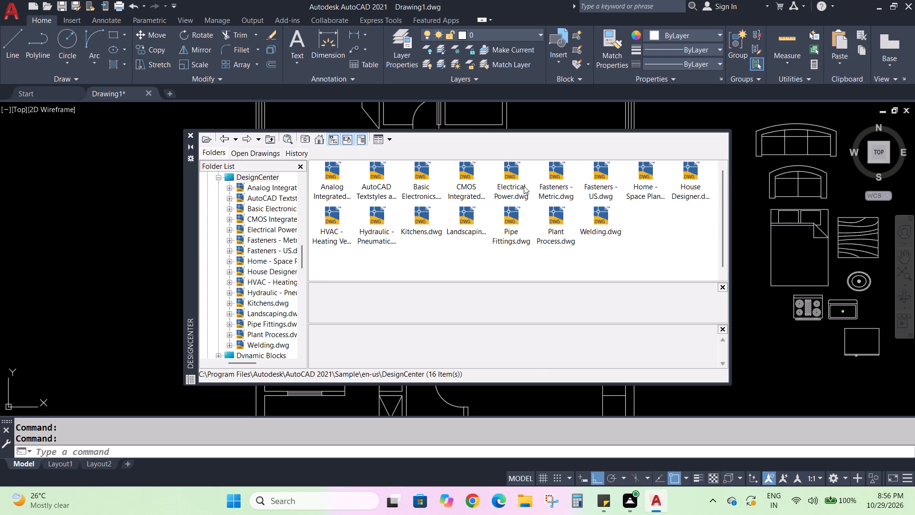
pyautogui.doubleClick(643, 189)
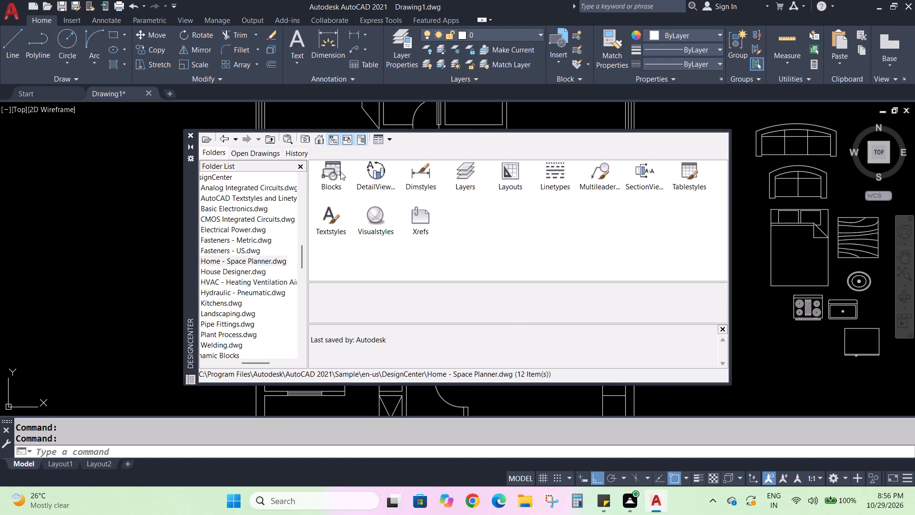
pyautogui.doubleClick(340, 172)
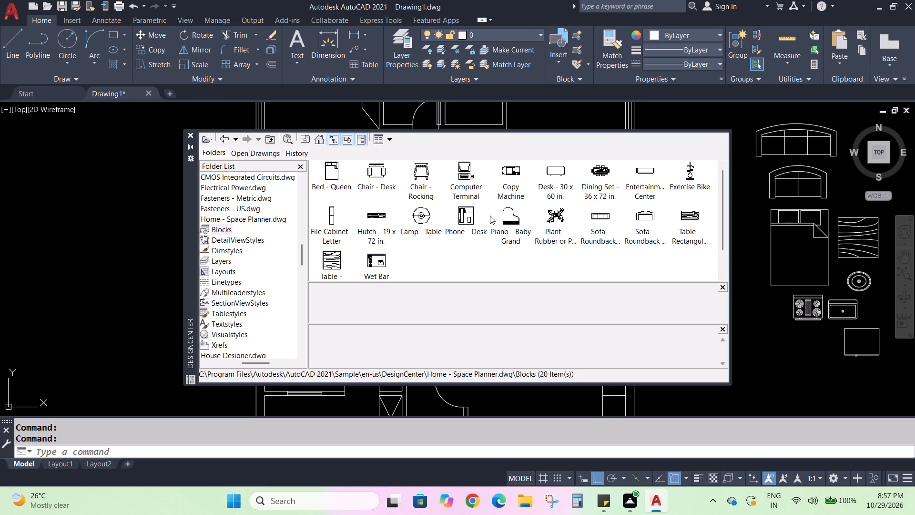
pyautogui.moveTo(643, 182); pyautogui.dragTo(793, 338)
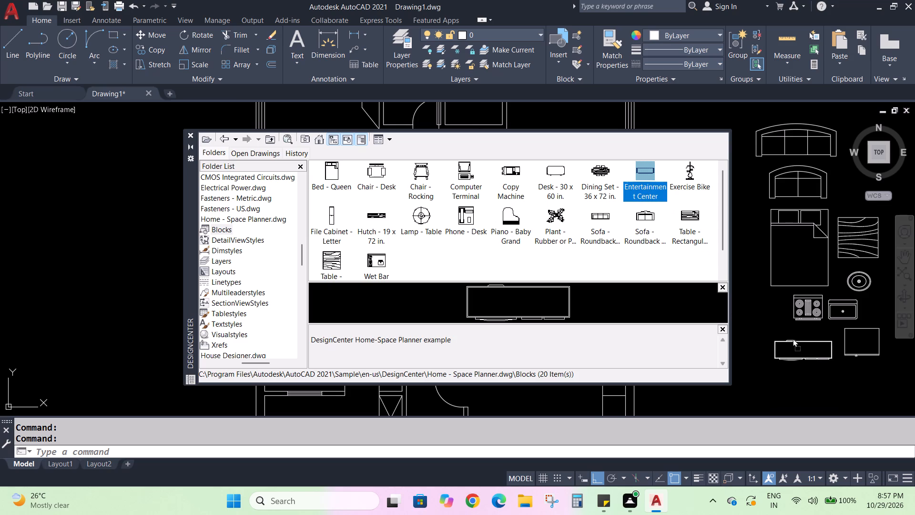
pyautogui.moveTo(793, 338); pyautogui.dragTo(792, 333)
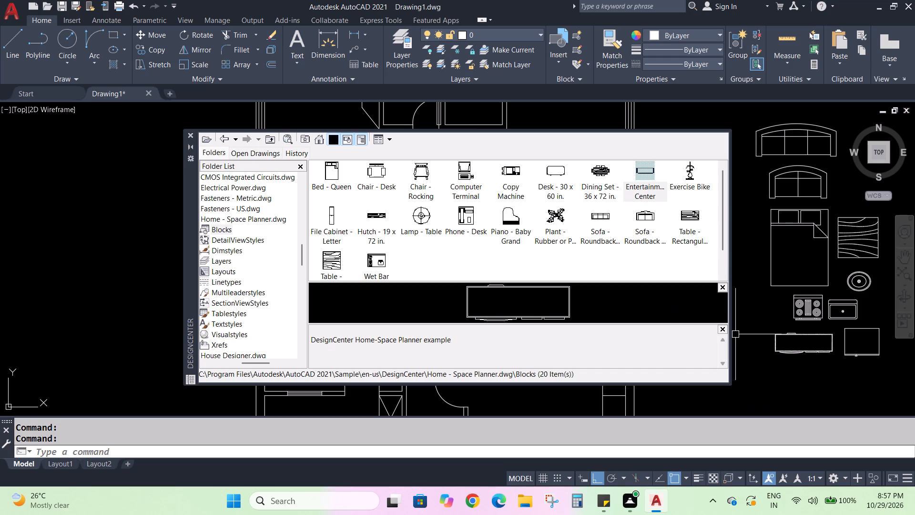
# Look through the Downloads folder and the Free Assets 1 and 2 folders inside it for other block drawings to load into DesignCenter.
pyautogui.click(223, 140)
pyautogui.click(223, 140)
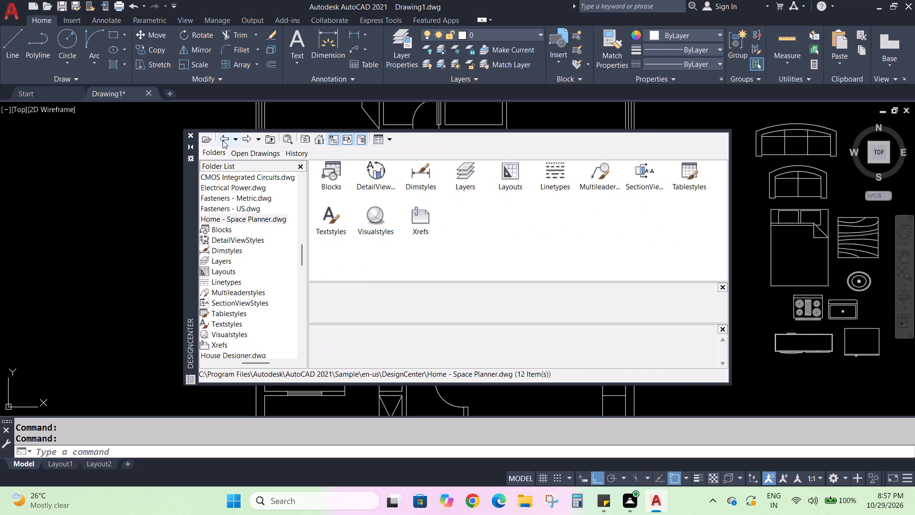
pyautogui.click(208, 136)
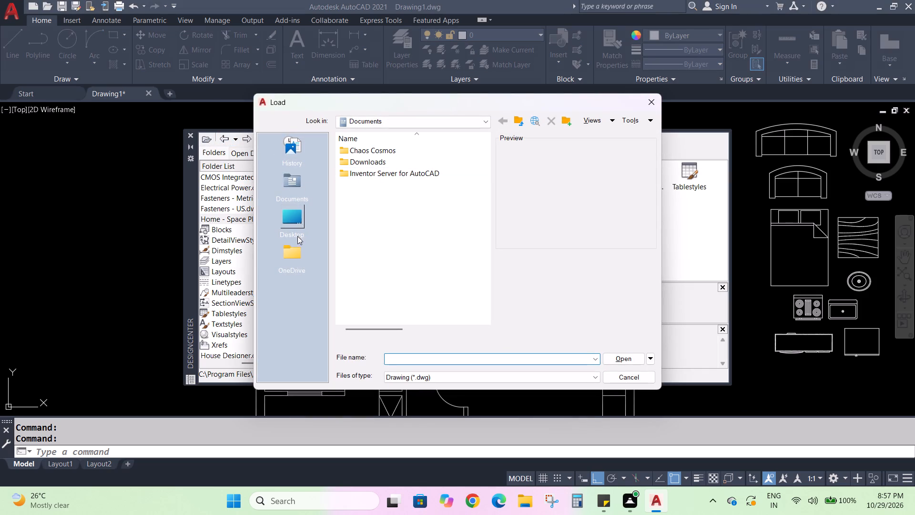
pyautogui.click(295, 219)
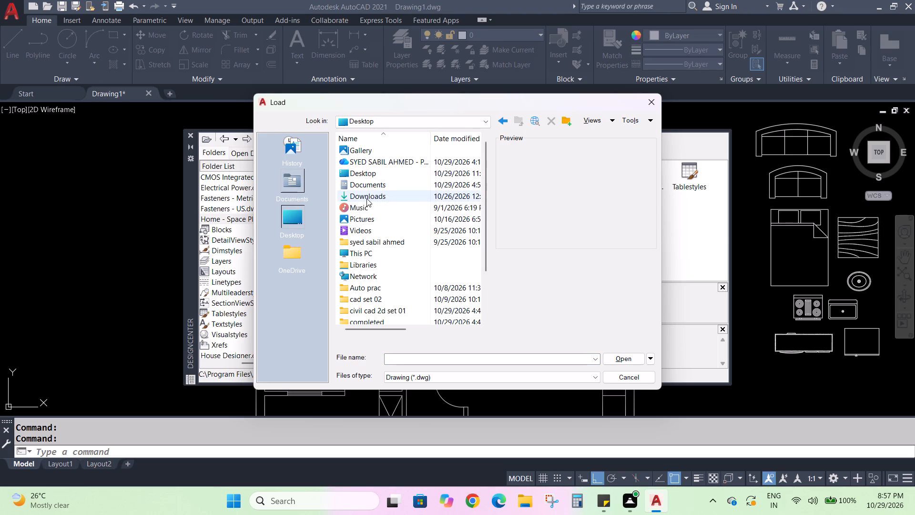
pyautogui.doubleClick(366, 199)
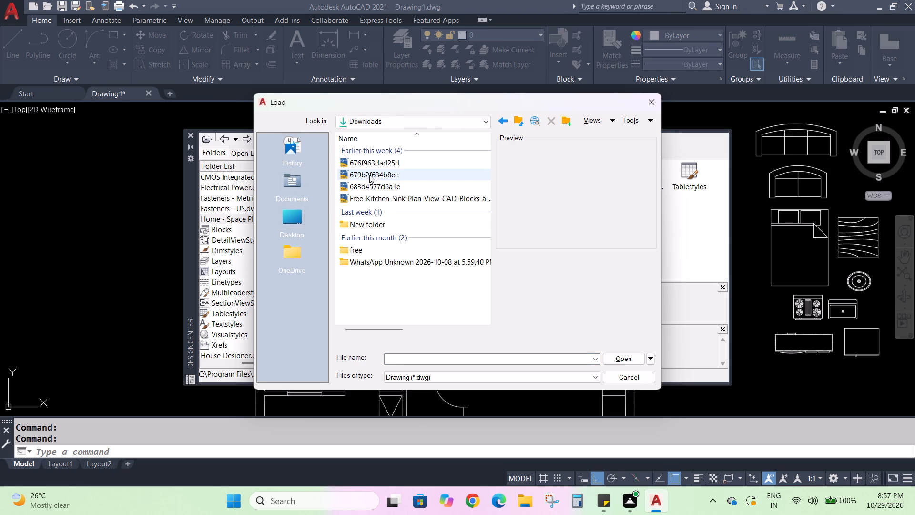
pyautogui.doubleClick(356, 250)
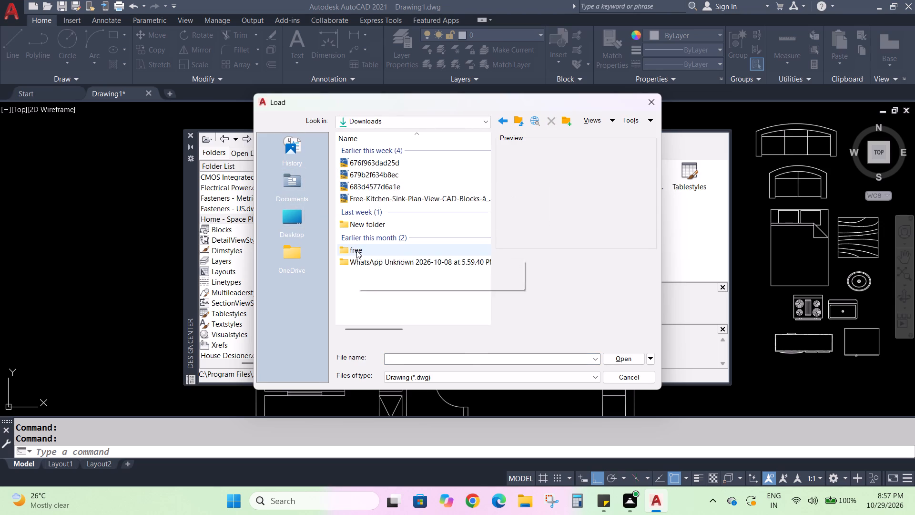
pyautogui.doubleClick(371, 166)
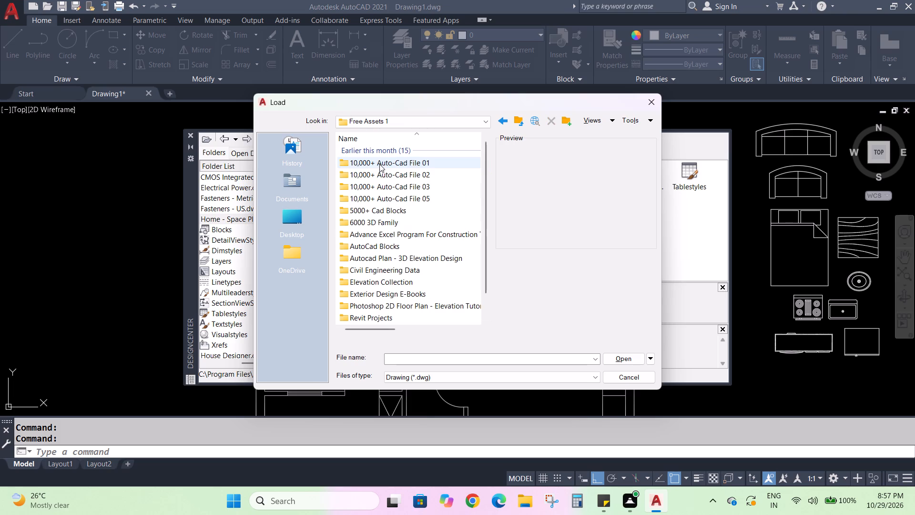
pyautogui.doubleClick(379, 164)
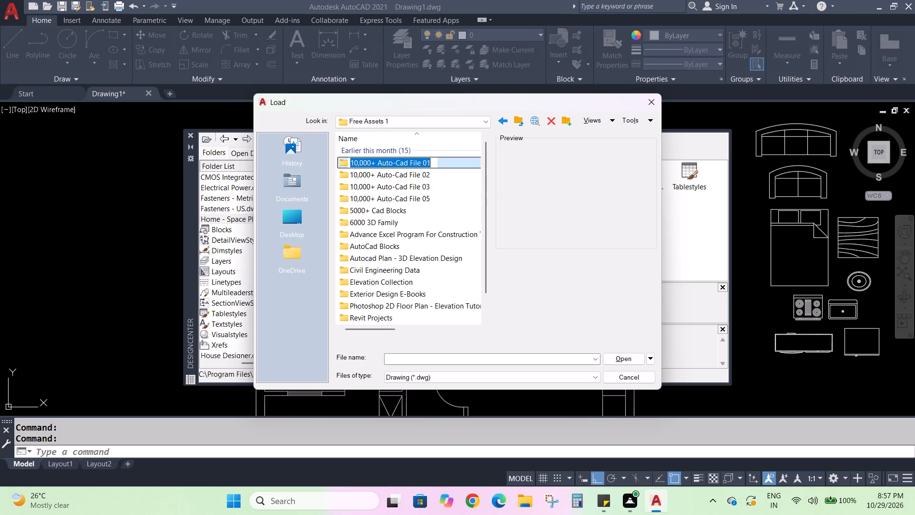
pyautogui.click(448, 192)
pyautogui.doubleClick(378, 162)
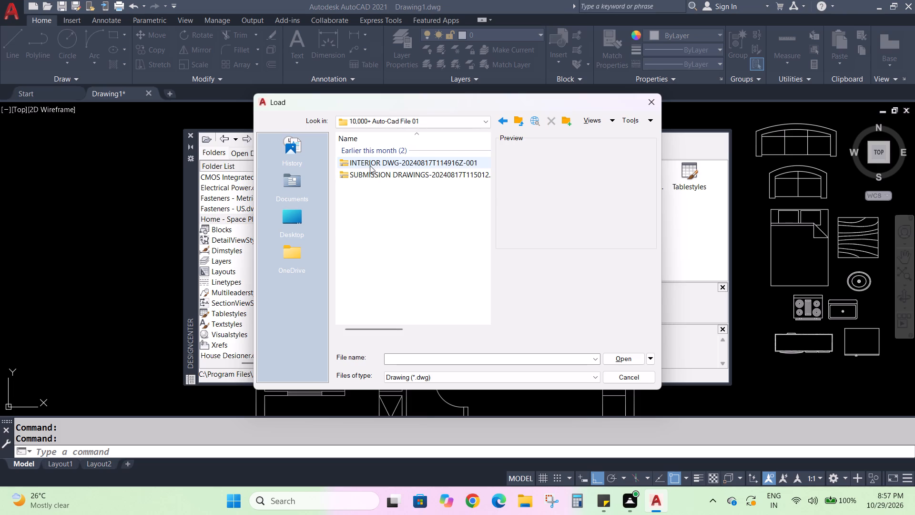
pyautogui.click(501, 122)
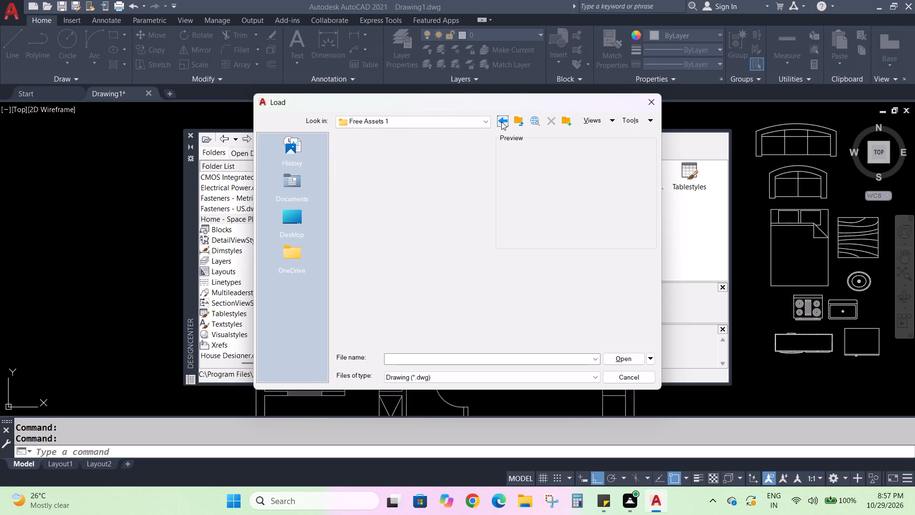
pyautogui.click(501, 122)
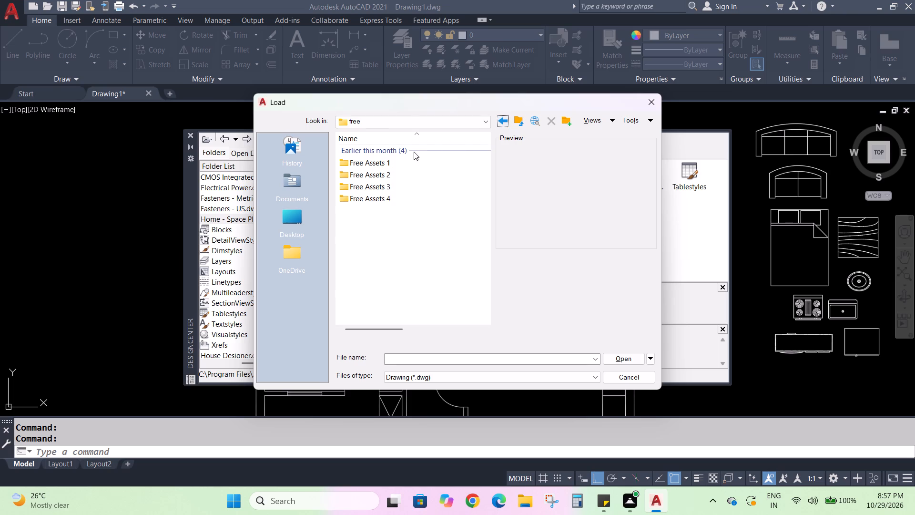
pyautogui.doubleClick(376, 175)
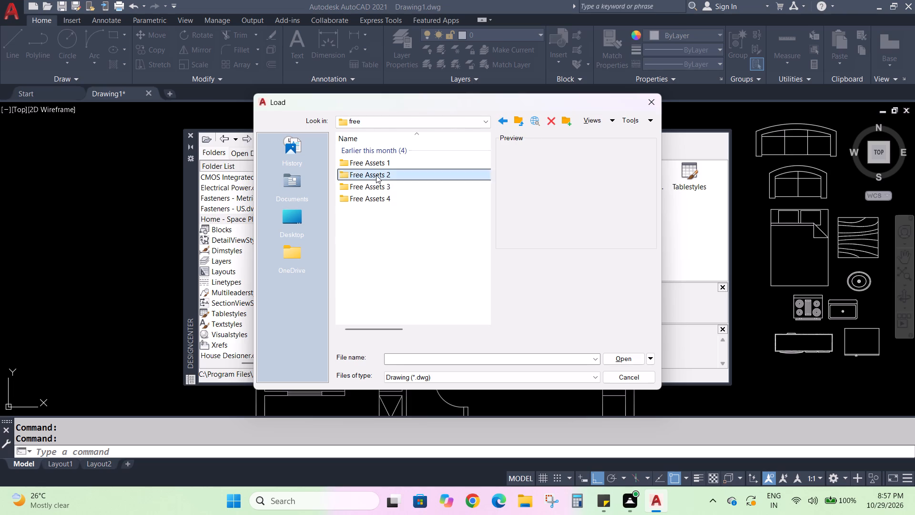
pyautogui.doubleClick(505, 121)
pyautogui.click(505, 121)
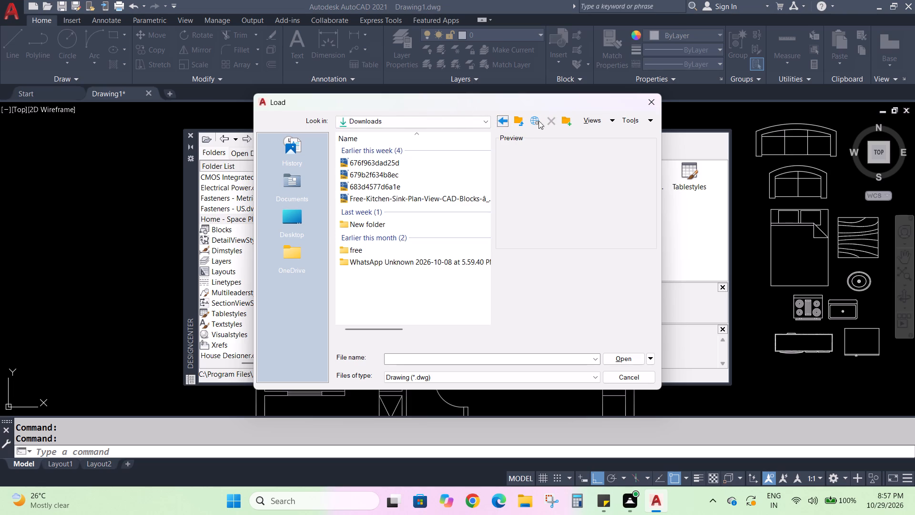
pyautogui.click(651, 104)
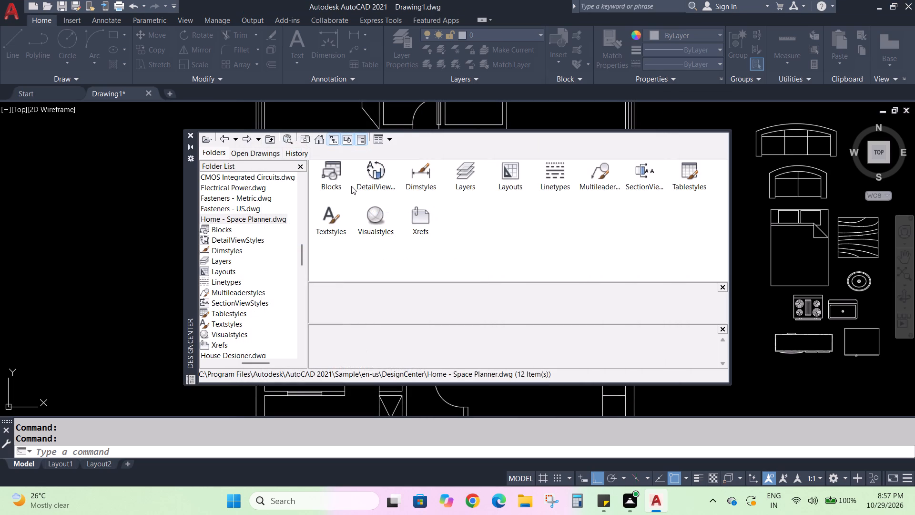
# Look through the Home - Space Planner and Analog Integrated Circuits block collections in DesignCenter for further furnishing blocks.
pyautogui.doubleClick(334, 181)
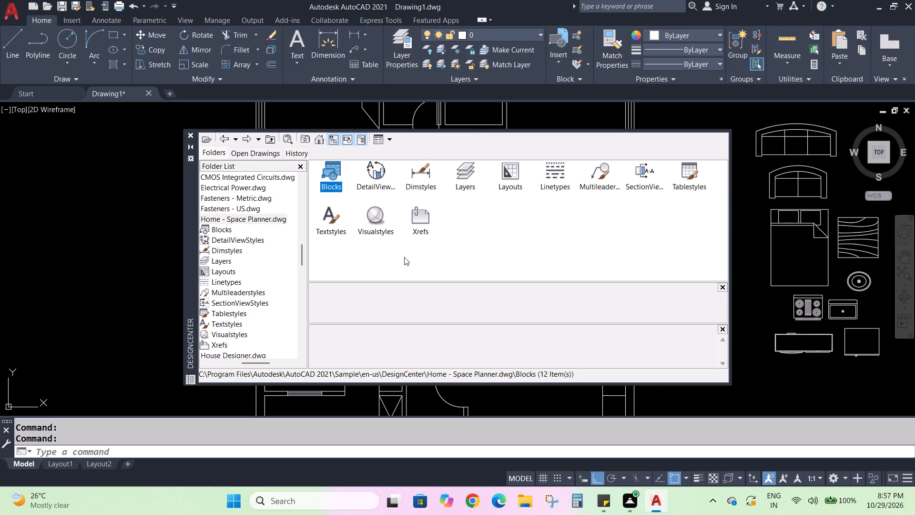
pyautogui.click(547, 179)
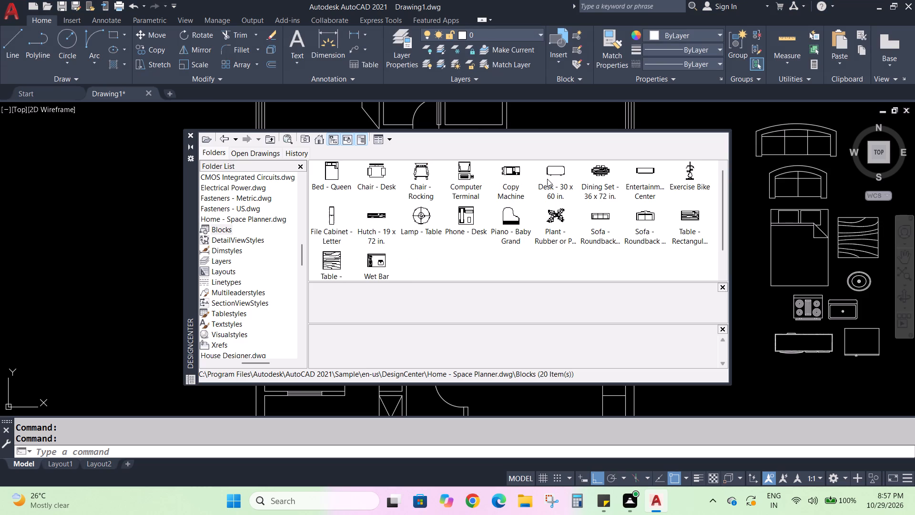
pyautogui.click(474, 227)
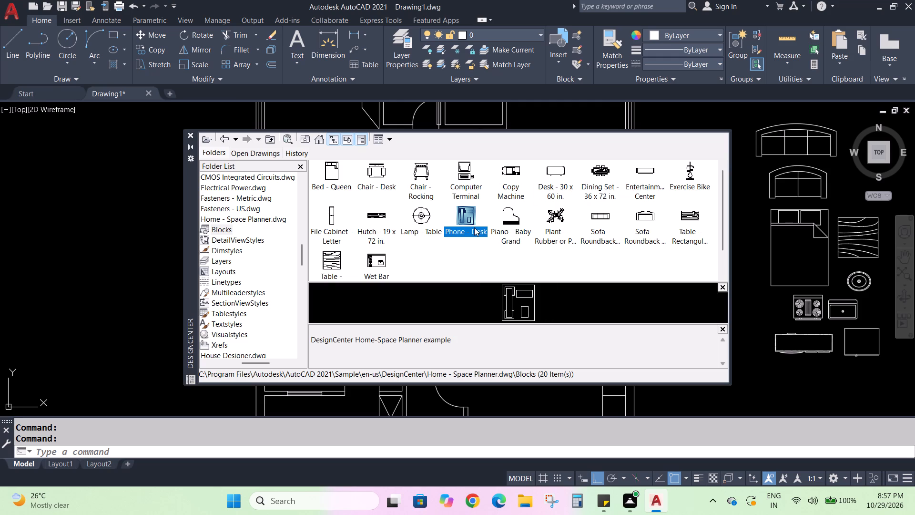
pyautogui.click(444, 251)
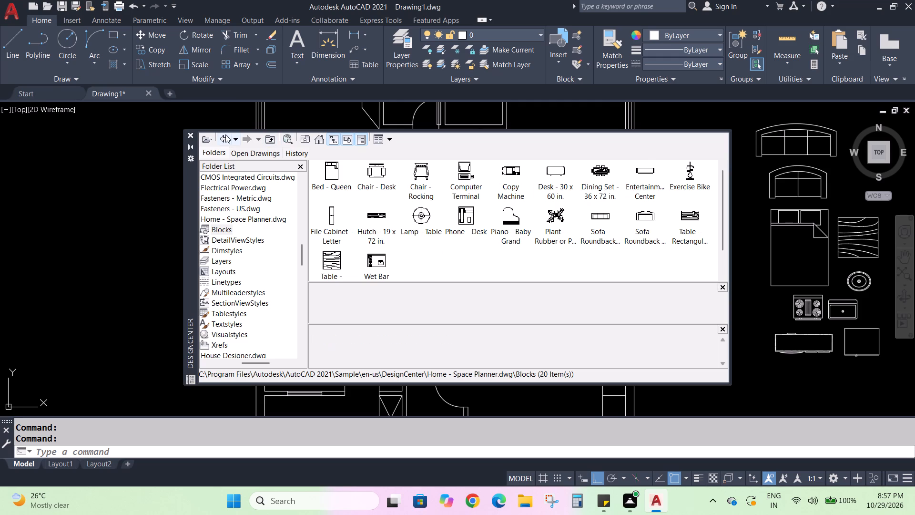
pyautogui.click(225, 134)
pyautogui.click(227, 139)
pyautogui.doubleClick(327, 184)
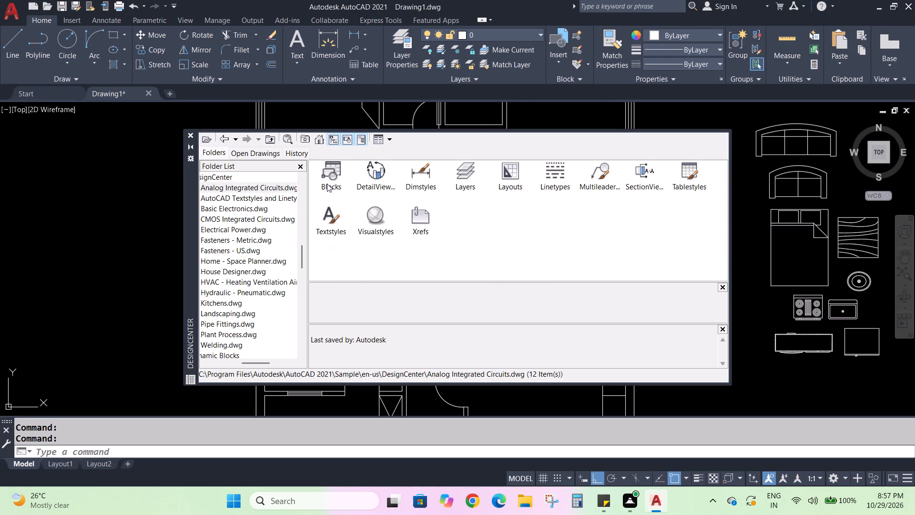
pyautogui.doubleClick(338, 181)
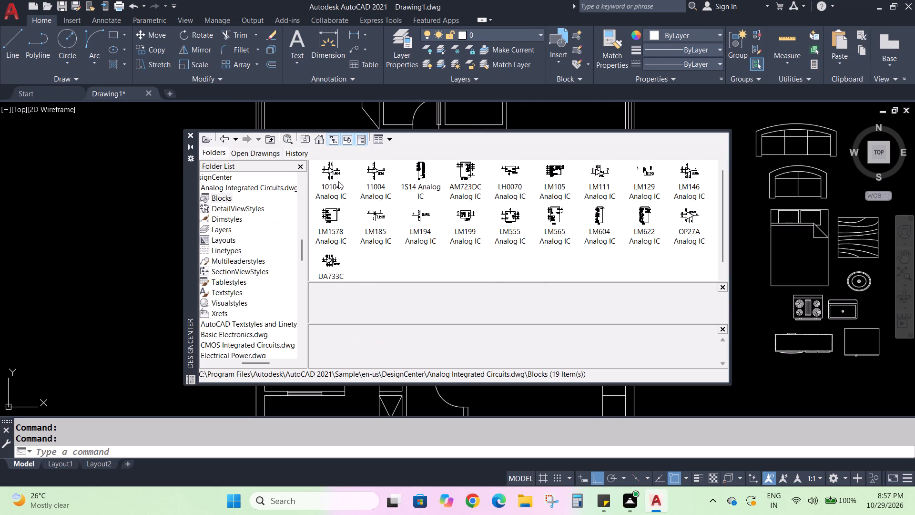
pyautogui.click(225, 142)
pyautogui.click(225, 142)
pyautogui.click(225, 142)
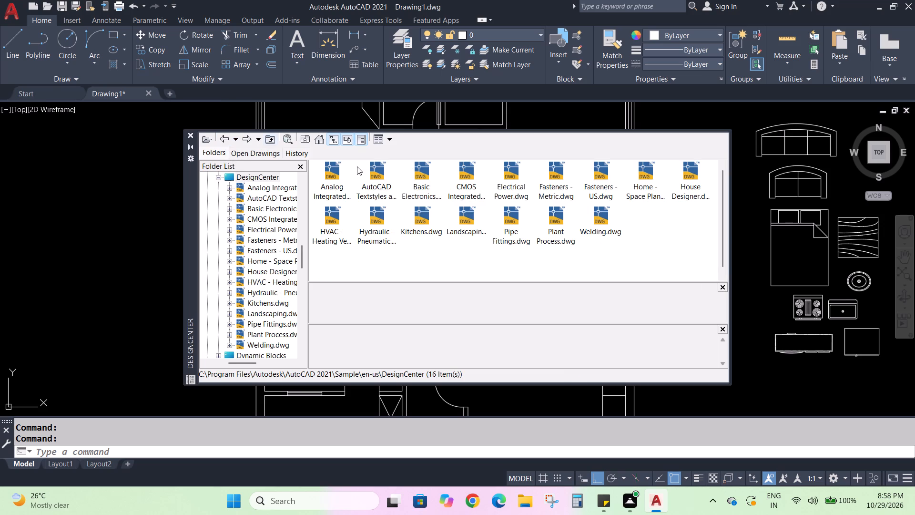
# Look through the AutoCAD Textstyles and Linetypes, Basic Electronics and CMOS Integrated Circuits block collections in DesignCenter for usable furnishing blocks.
pyautogui.doubleClick(376, 183)
pyautogui.doubleClick(332, 175)
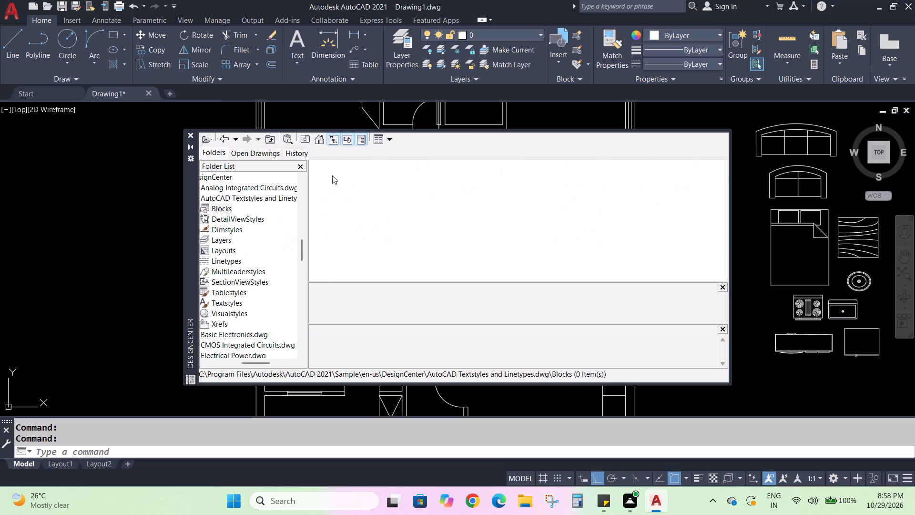
pyautogui.doubleClick(226, 141)
pyautogui.click(226, 141)
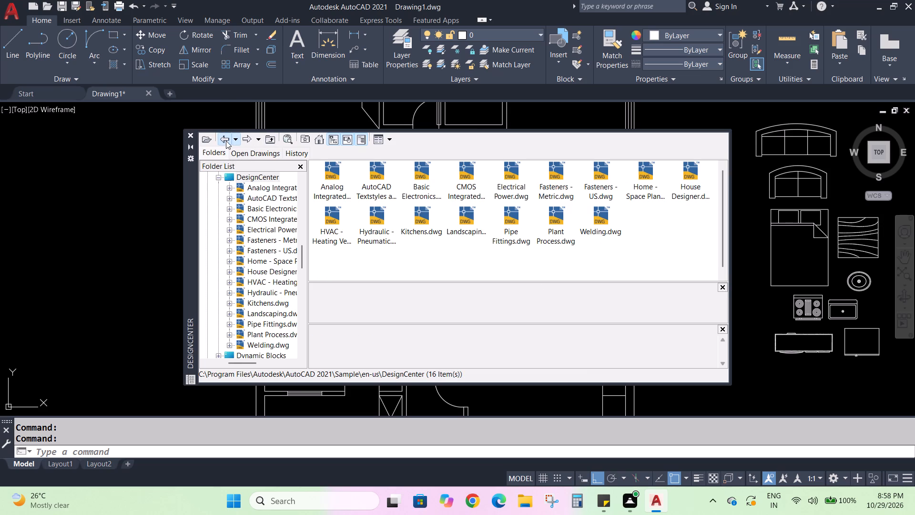
pyautogui.doubleClick(418, 183)
pyautogui.doubleClick(326, 171)
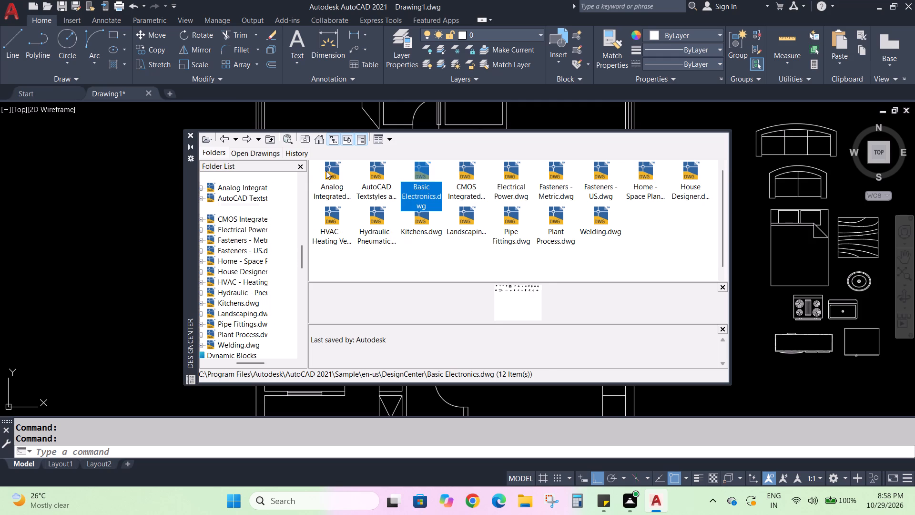
pyautogui.click(222, 140)
pyautogui.click(222, 140)
pyautogui.click(228, 140)
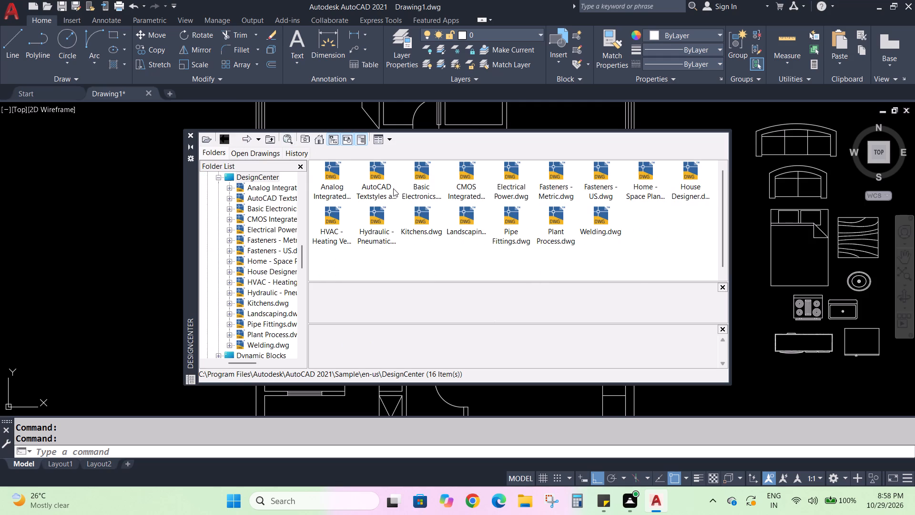
pyautogui.doubleClick(460, 186)
pyautogui.doubleClick(331, 163)
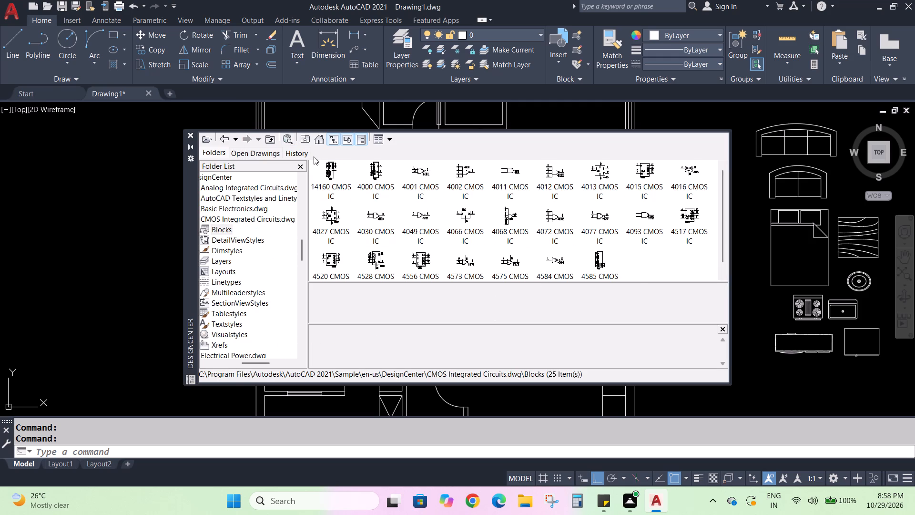
pyautogui.click(220, 139)
pyautogui.click(220, 139)
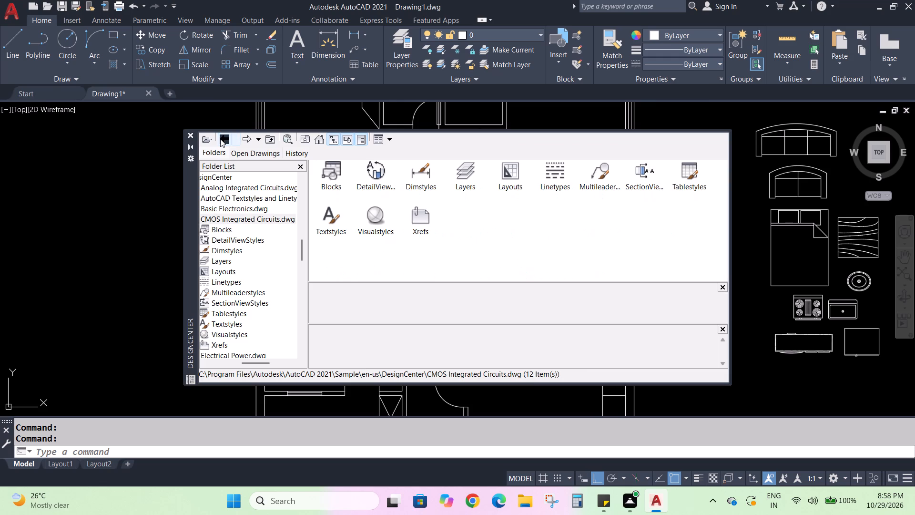
pyautogui.click(220, 139)
# Look through the Electrical Power, Fasteners - Metric and House Designer block collections in DesignCenter for further blocks to furnish the plan.
pyautogui.doubleClick(517, 187)
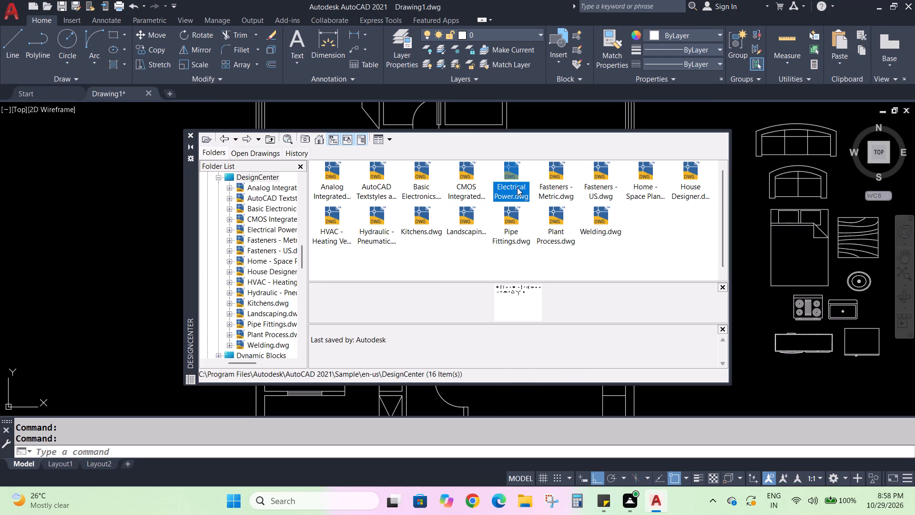
pyautogui.doubleClick(329, 180)
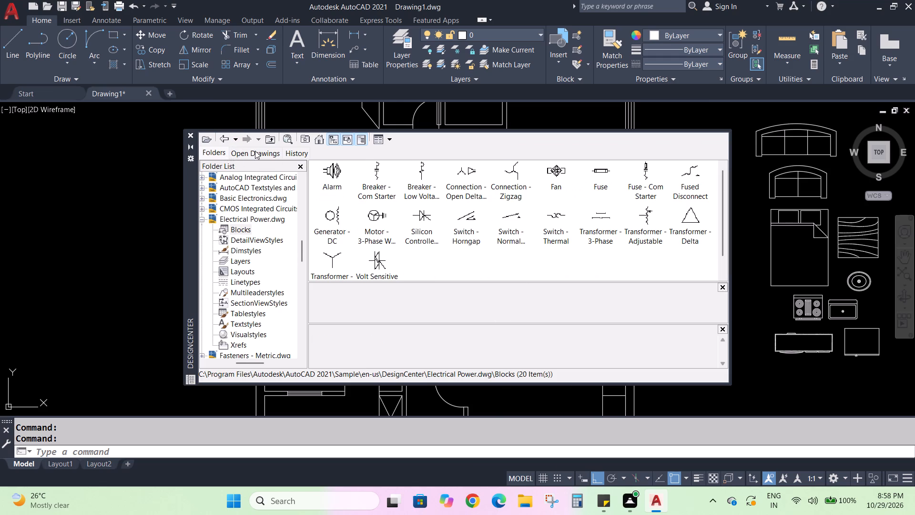
pyautogui.click(226, 141)
pyautogui.click(226, 141)
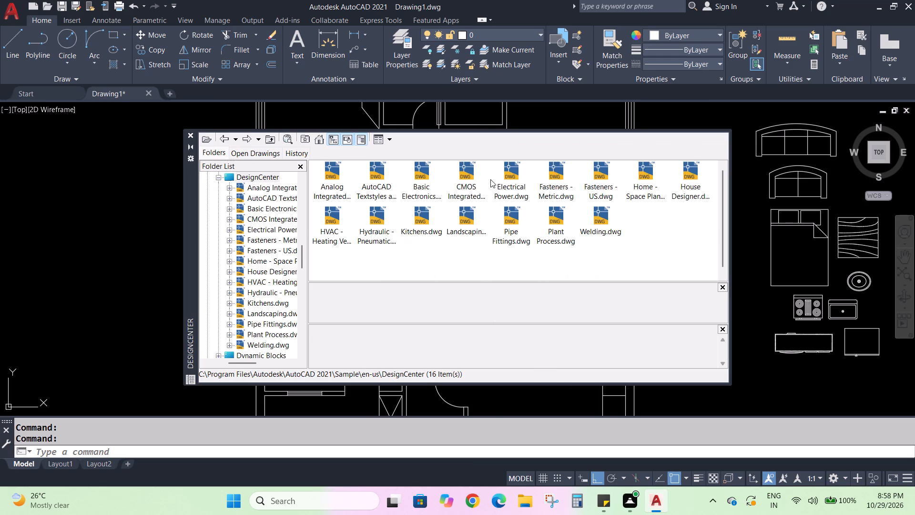
pyautogui.doubleClick(564, 190)
pyautogui.doubleClick(335, 172)
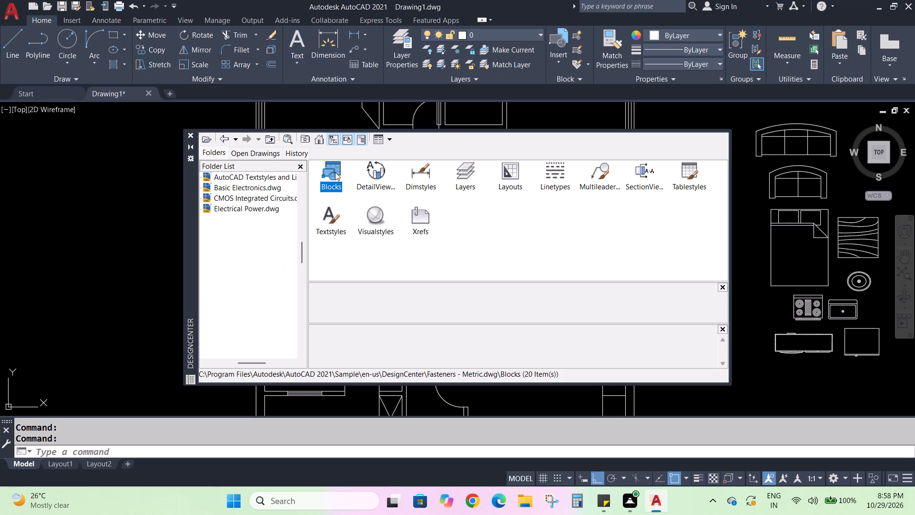
pyautogui.click(225, 141)
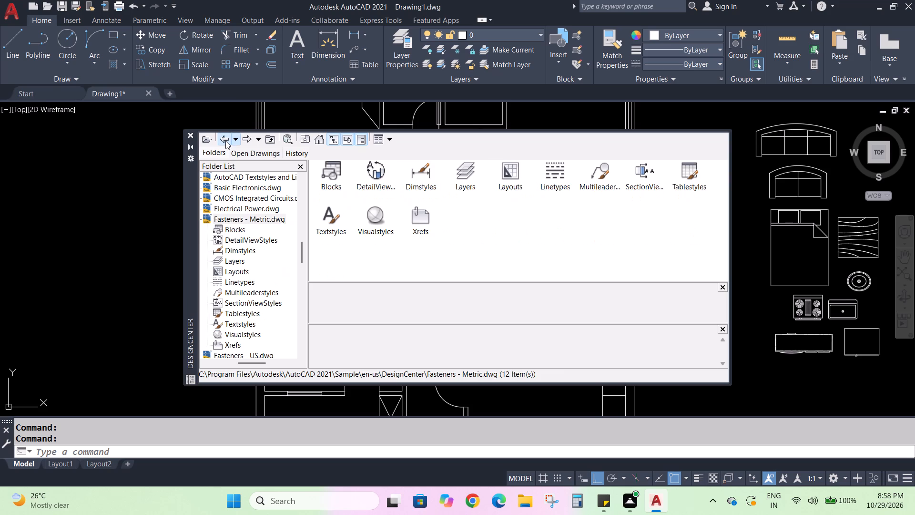
pyautogui.click(225, 141)
pyautogui.click(225, 141)
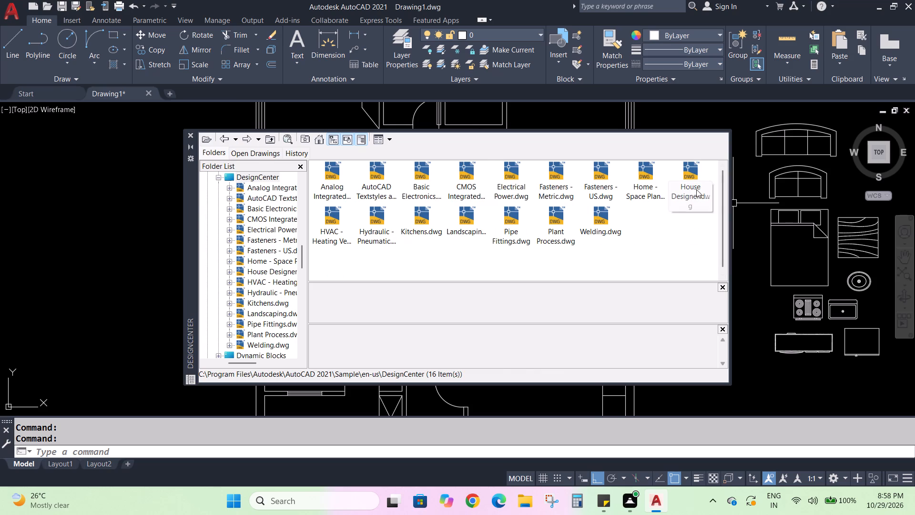
pyautogui.doubleClick(696, 189)
pyautogui.doubleClick(343, 183)
pyautogui.doubleClick(339, 184)
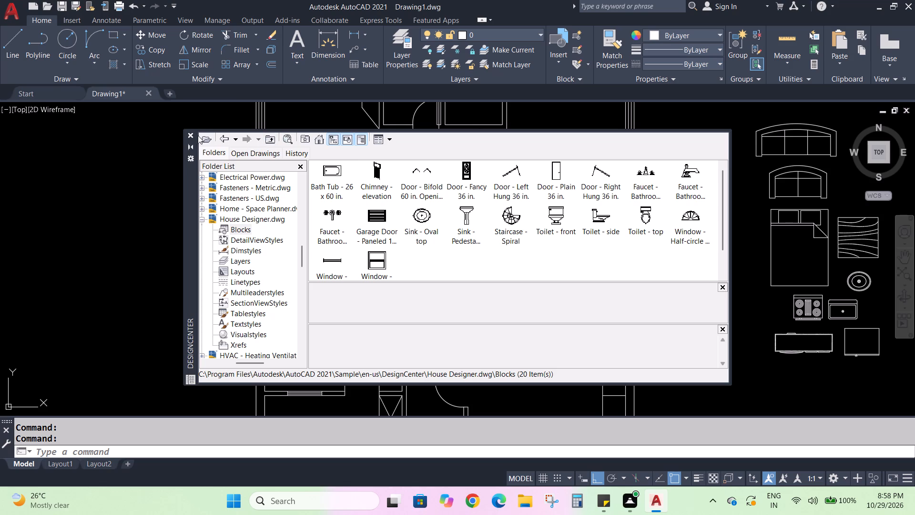
pyautogui.click(220, 134)
pyautogui.click(222, 136)
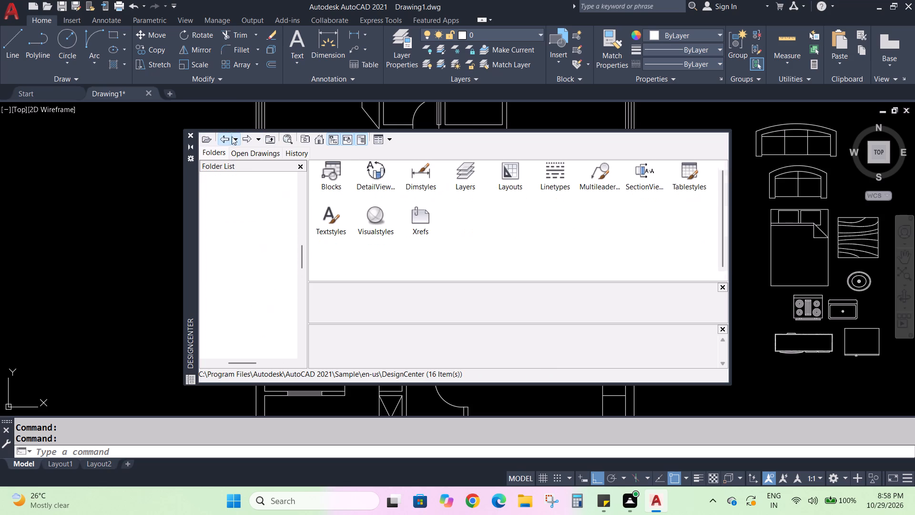
# Place the Dining Set - 36 x 72 in. block from Home - Space Planner below the entertainment center and refrigerator, and close DesignCenter.
pyautogui.doubleClick(647, 180)
pyautogui.doubleClick(319, 179)
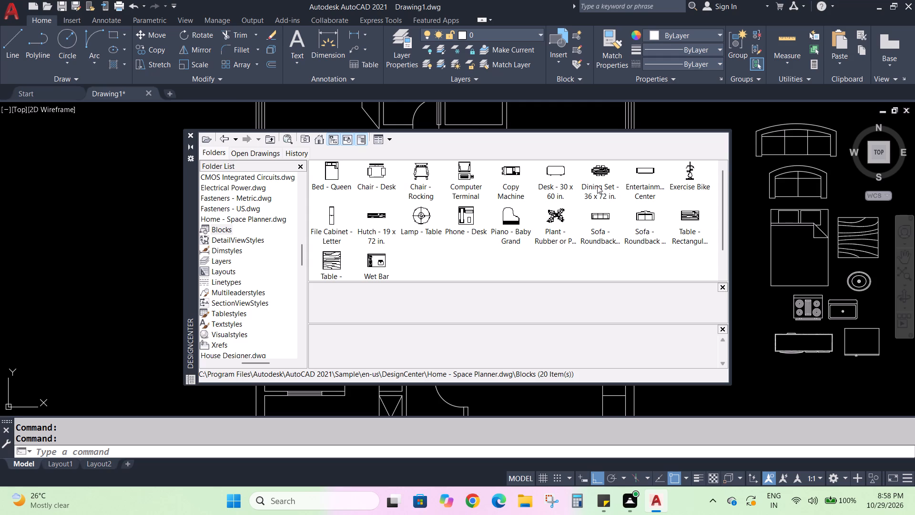
pyautogui.moveTo(603, 168); pyautogui.dragTo(826, 368)
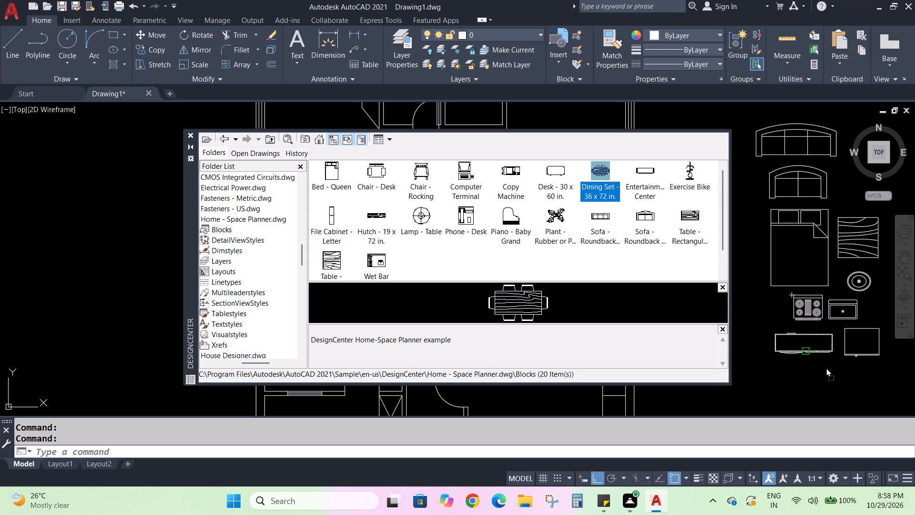
pyautogui.moveTo(826, 368); pyautogui.dragTo(830, 387)
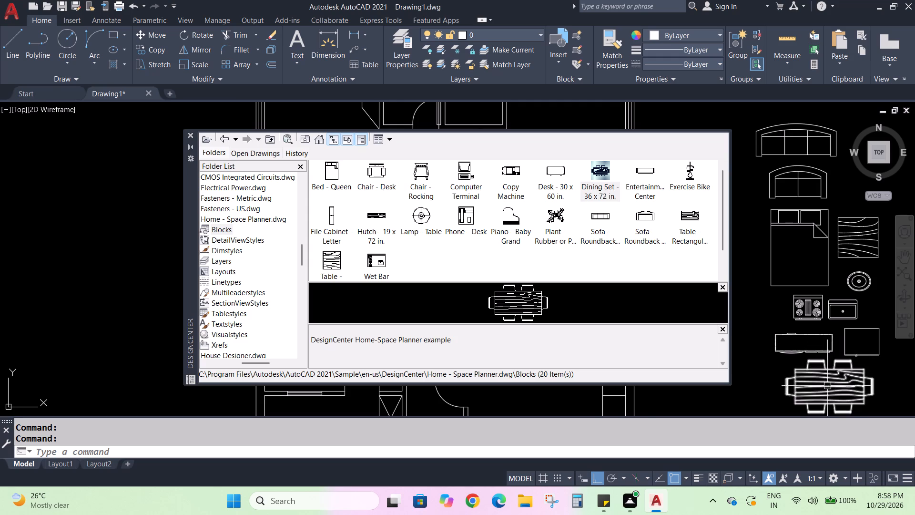
pyautogui.click(593, 275)
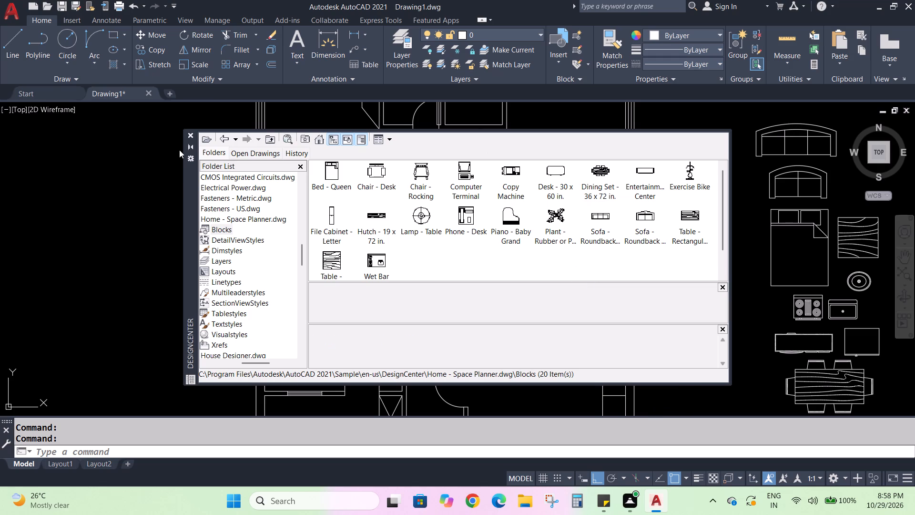
pyautogui.click(191, 136)
# Move the queen bed block from beside the plan into the lower-right bedroom with Ortho off.
pyautogui.scroll(-2, 535, 301)
pyautogui.scroll(1, 544, 354)
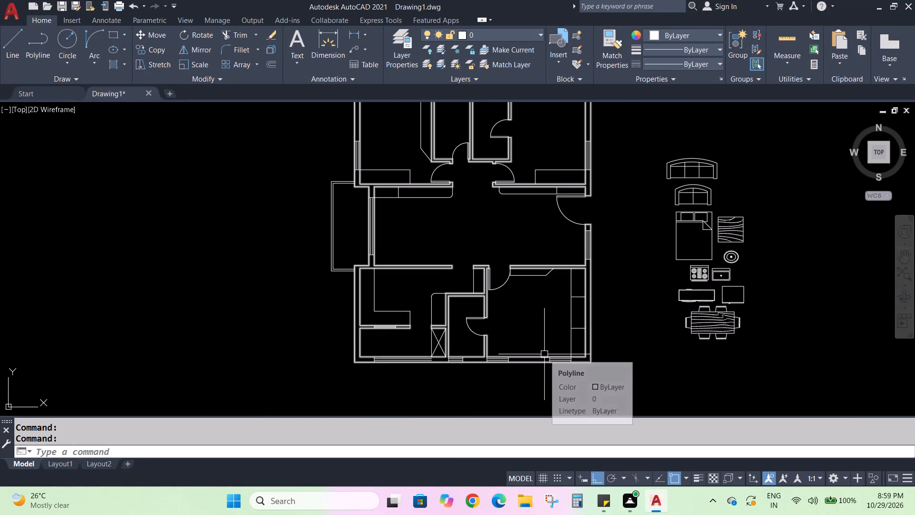
pyautogui.click(675, 224)
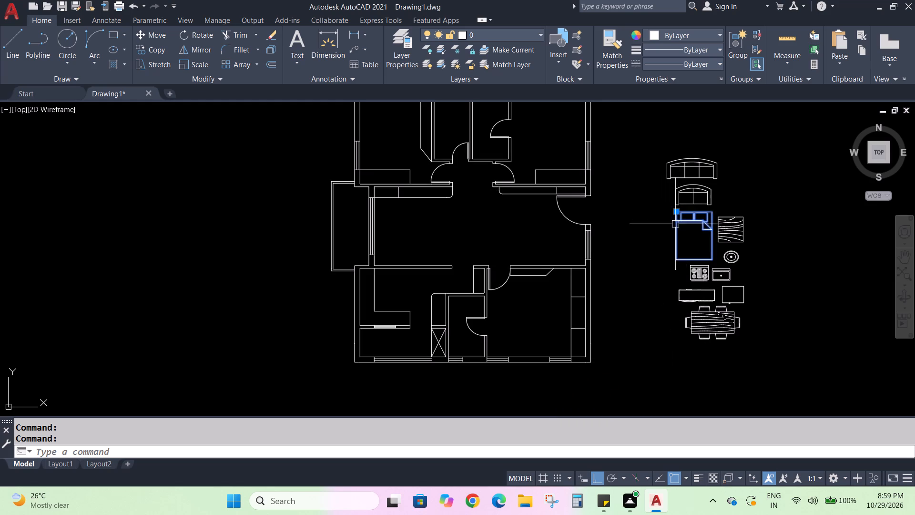
pyautogui.click(150, 30)
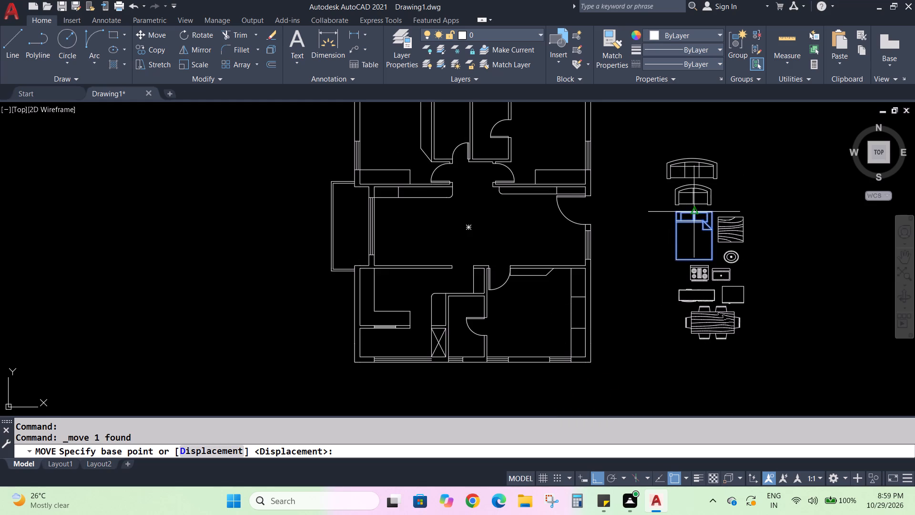
pyautogui.moveTo(689, 220); pyautogui.dragTo(662, 225)
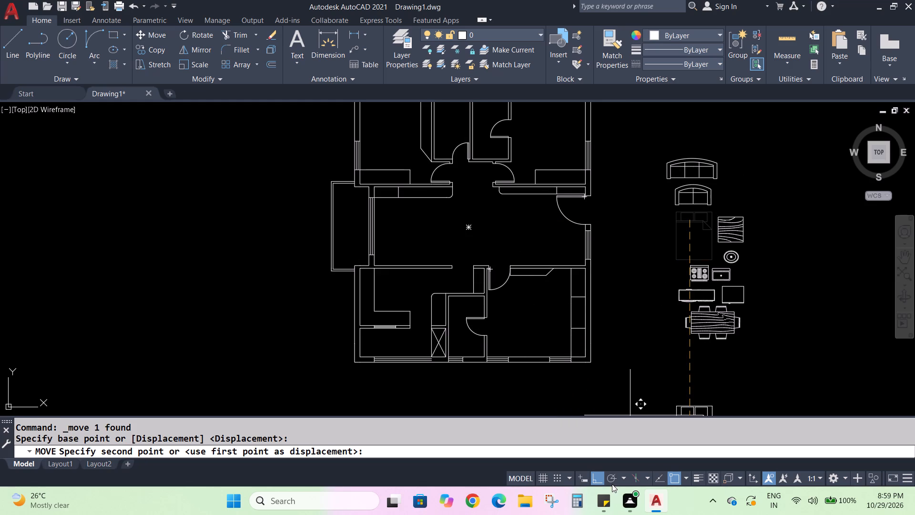
pyautogui.click(594, 478)
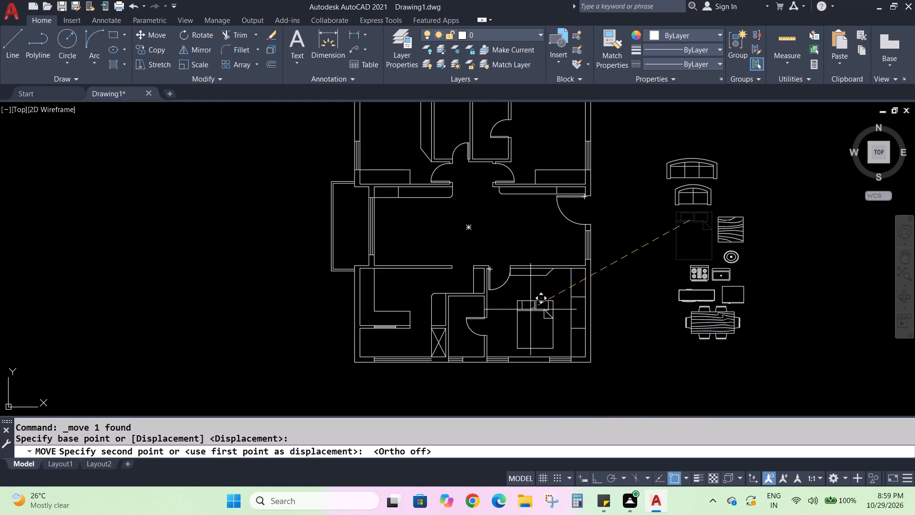
pyautogui.click(530, 309)
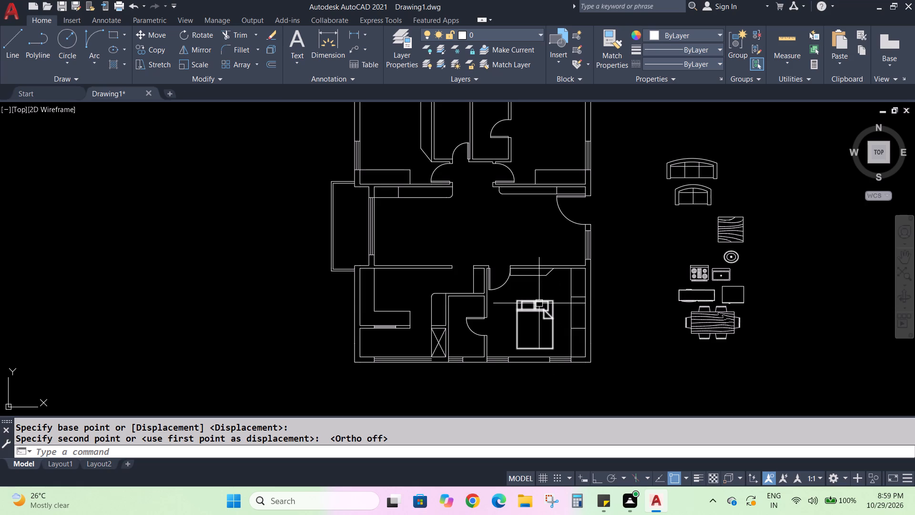
# Copy the bed from the lower-right bedroom into the upper-right and upper-left bedrooms.
pyautogui.click(539, 303)
pyautogui.click(157, 51)
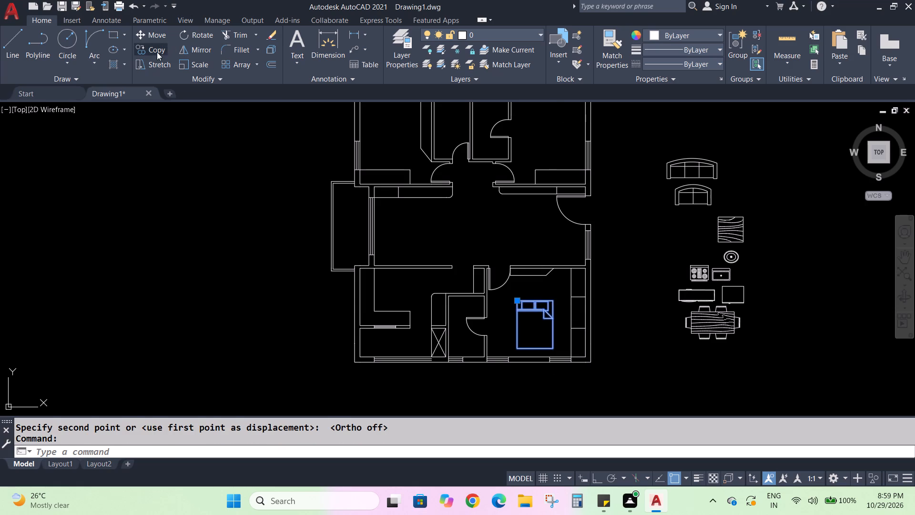
pyautogui.click(533, 304)
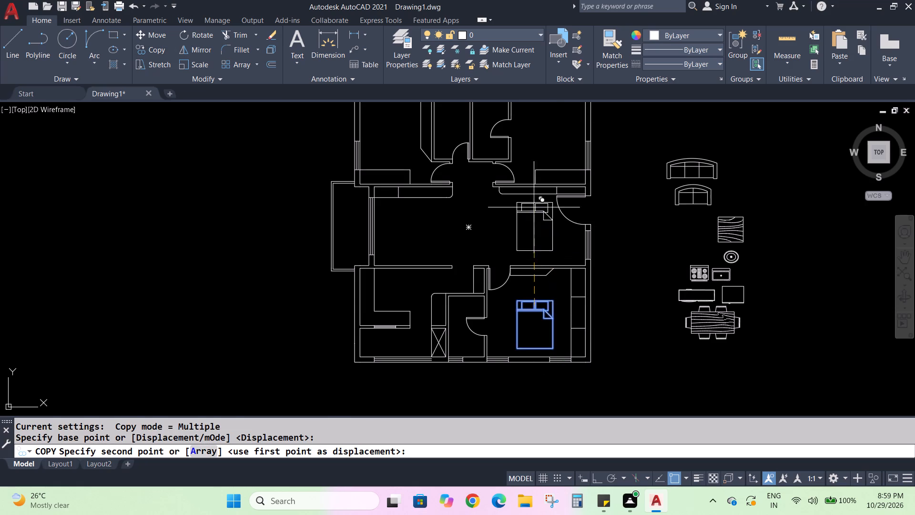
pyautogui.scroll(-2, 531, 207)
pyautogui.scroll(2, 528, 172)
pyautogui.click(556, 175)
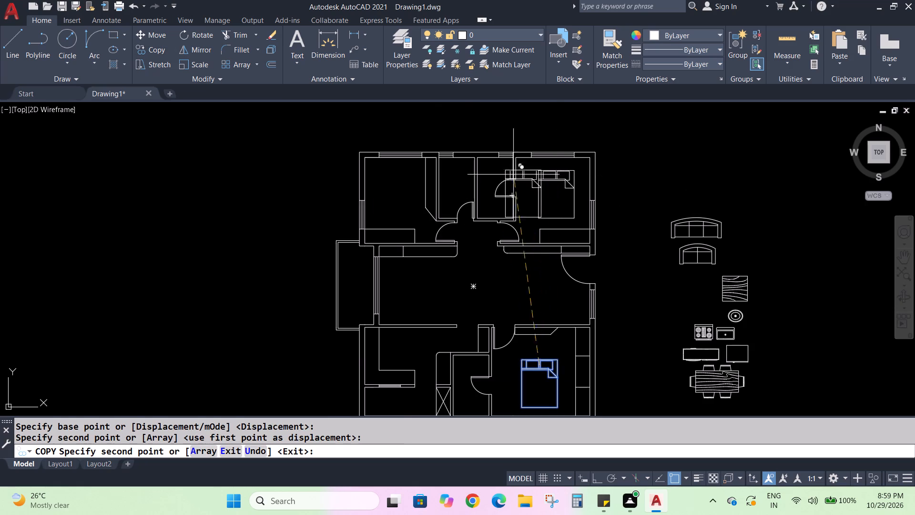
pyautogui.click(395, 171)
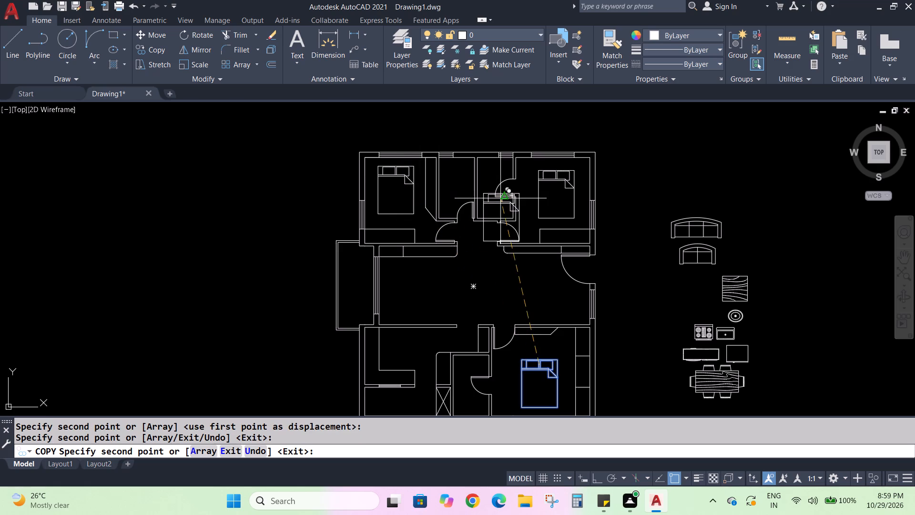
pyautogui.press('Escape')
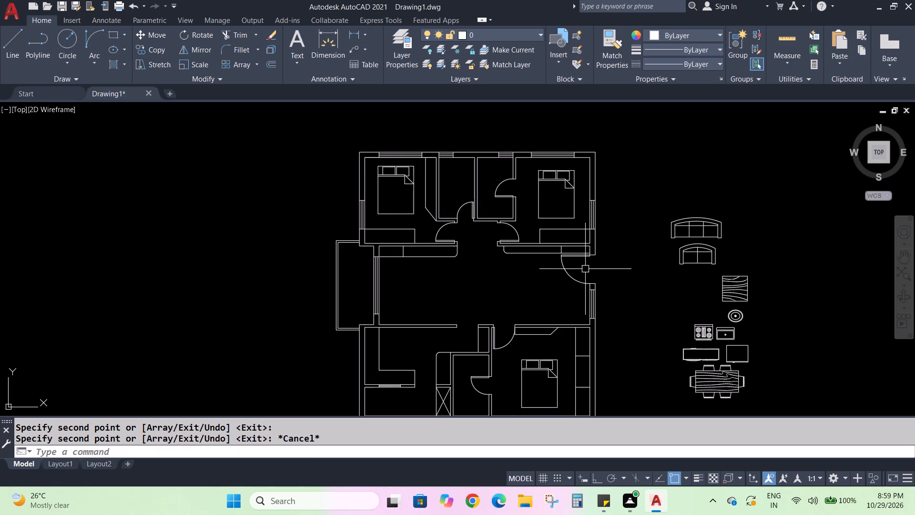
# Rotate the lower-right bedroom's bed 180 degrees about its upper-right corner with Ortho on.
pyautogui.moveTo(571, 346); pyautogui.dragTo(564, 197, button='middle')
pyautogui.scroll(2, 544, 214)
pyautogui.scroll(1, 541, 256)
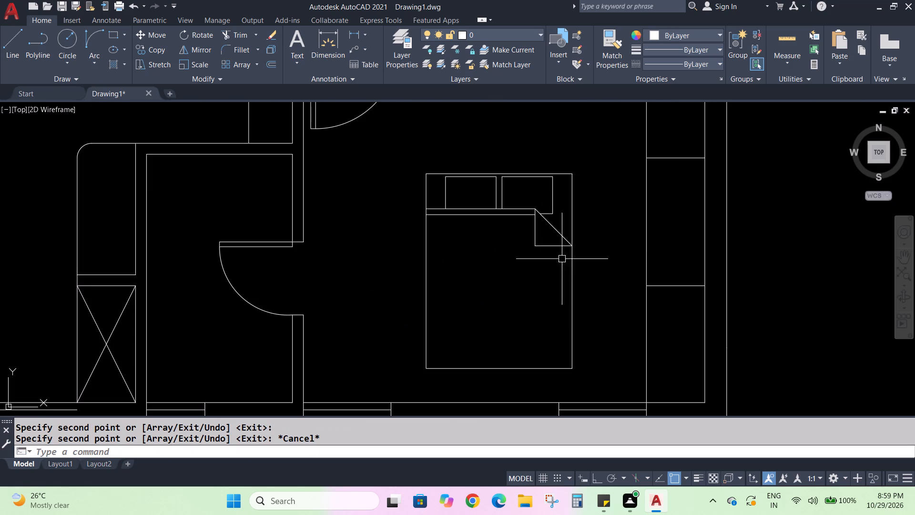
pyautogui.click(532, 216)
pyautogui.click(197, 32)
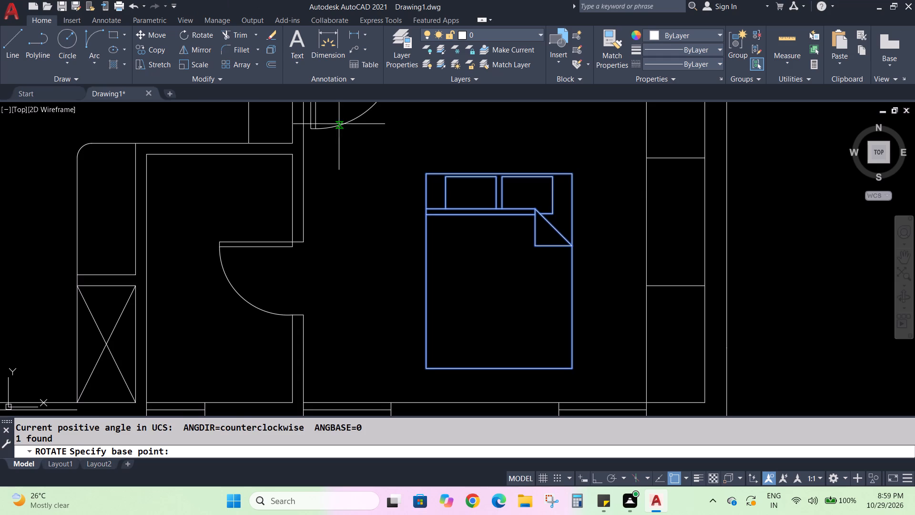
pyautogui.click(573, 176)
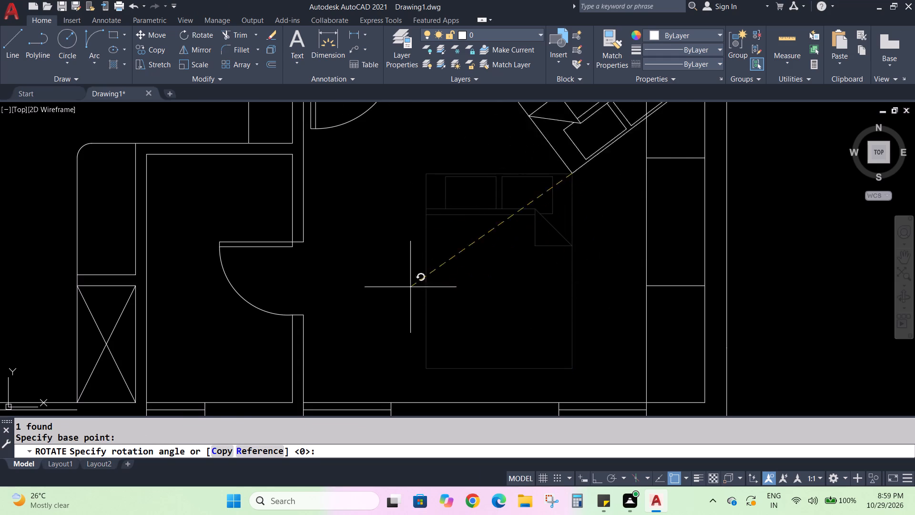
pyautogui.click(596, 474)
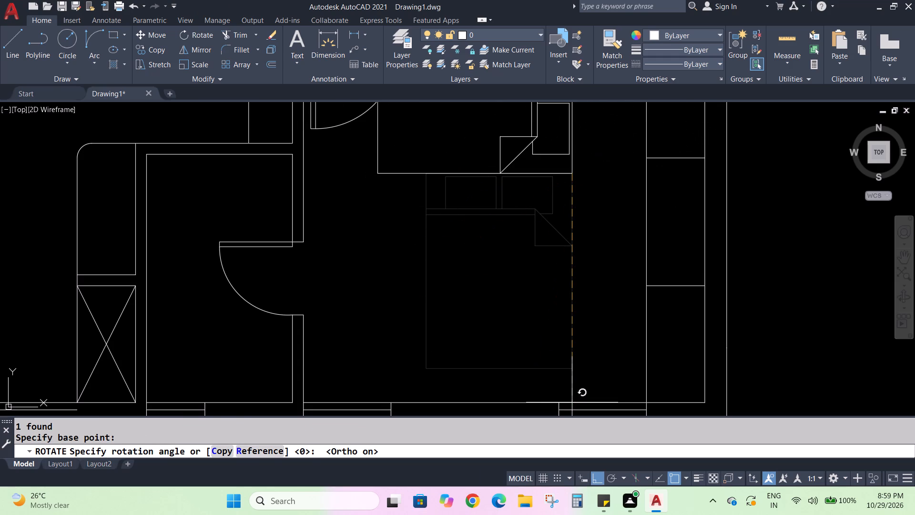
pyautogui.click(435, 169)
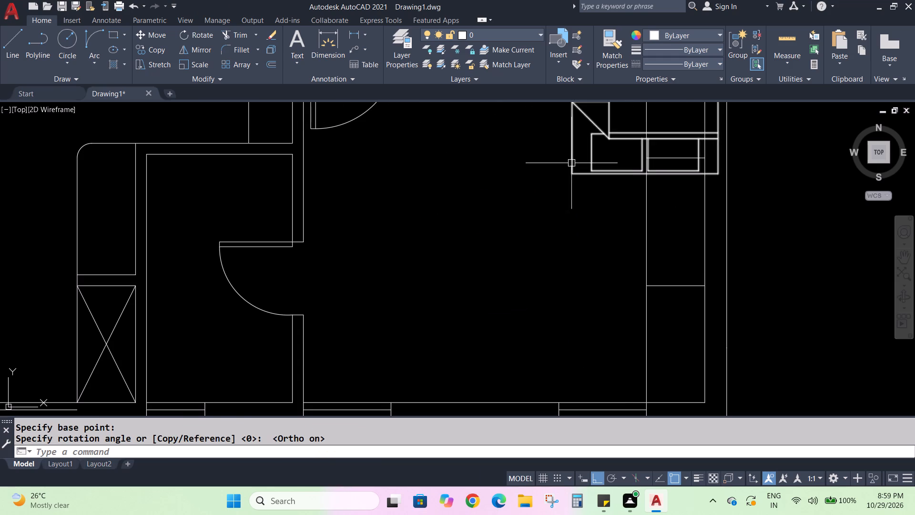
# Move the rotated bed by its lower-left corner into the lower-right bedroom, between the door and the wardrobe, with Ortho off.
pyautogui.click(572, 163)
pyautogui.click(164, 35)
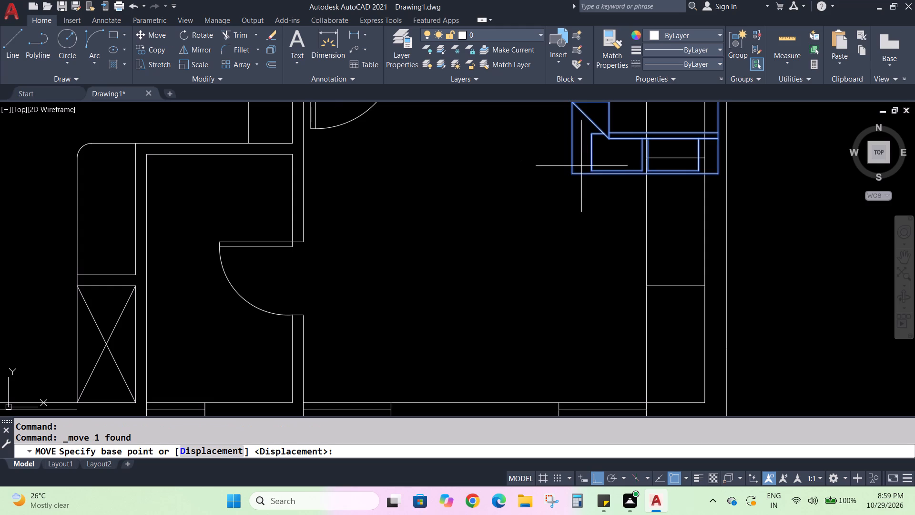
pyautogui.click(574, 174)
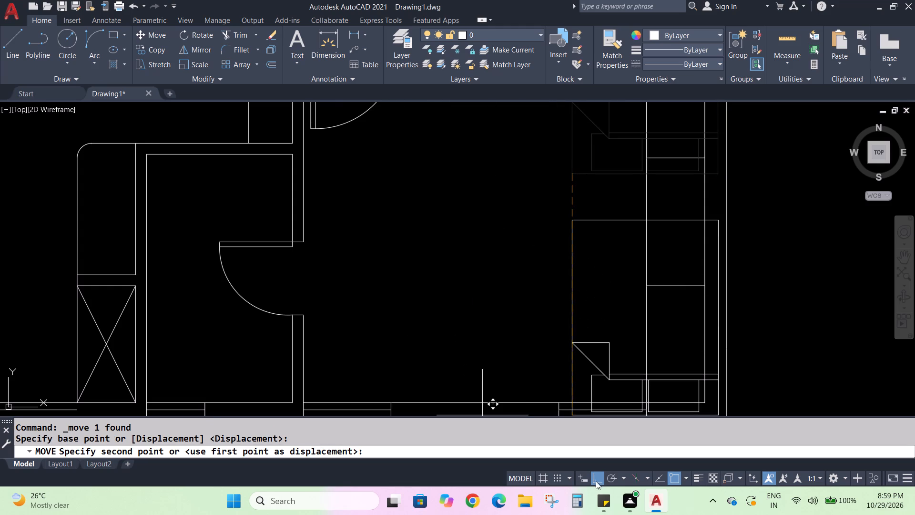
pyautogui.click(594, 475)
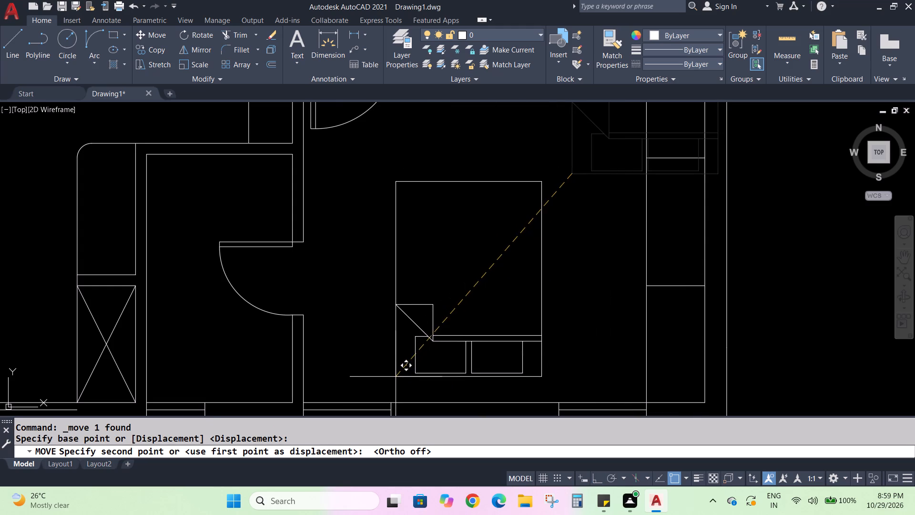
pyautogui.click(404, 382)
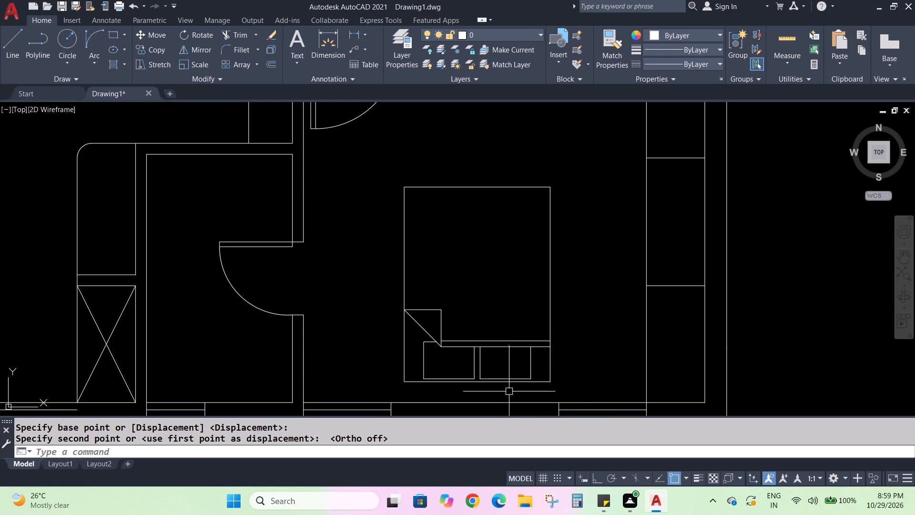
# Move the bed by the midpoint of its headboard edge closer to the bedroom's lower wall, between the two windows.
pyautogui.moveTo(513, 415); pyautogui.dragTo(520, 354, button='middle')
pyautogui.scroll(1, 507, 324)
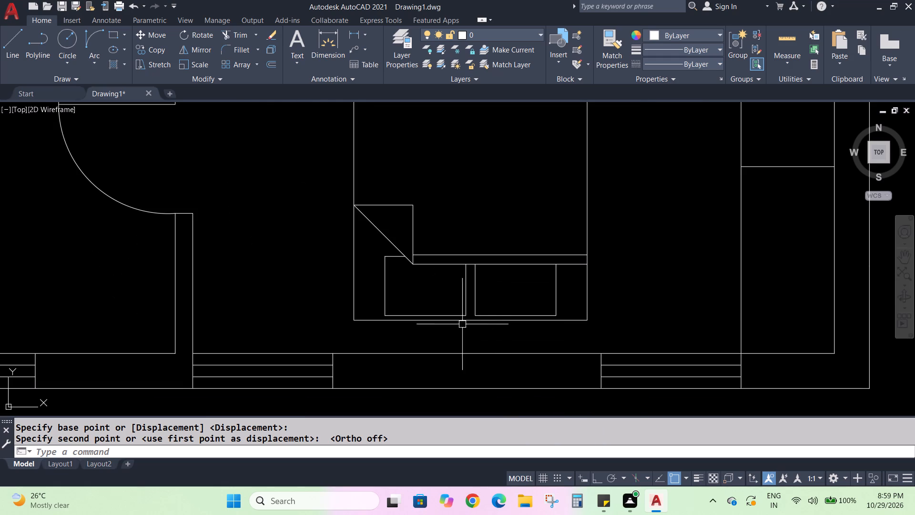
pyautogui.click(479, 318)
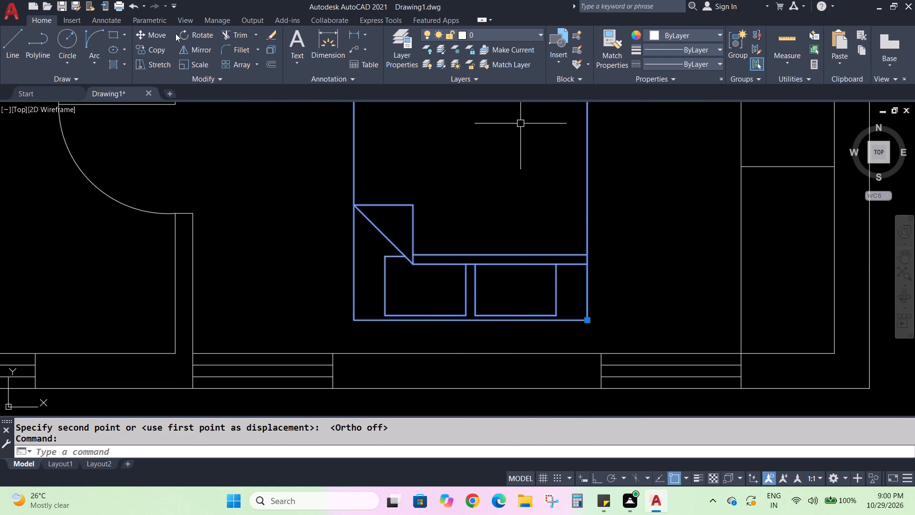
pyautogui.click(154, 34)
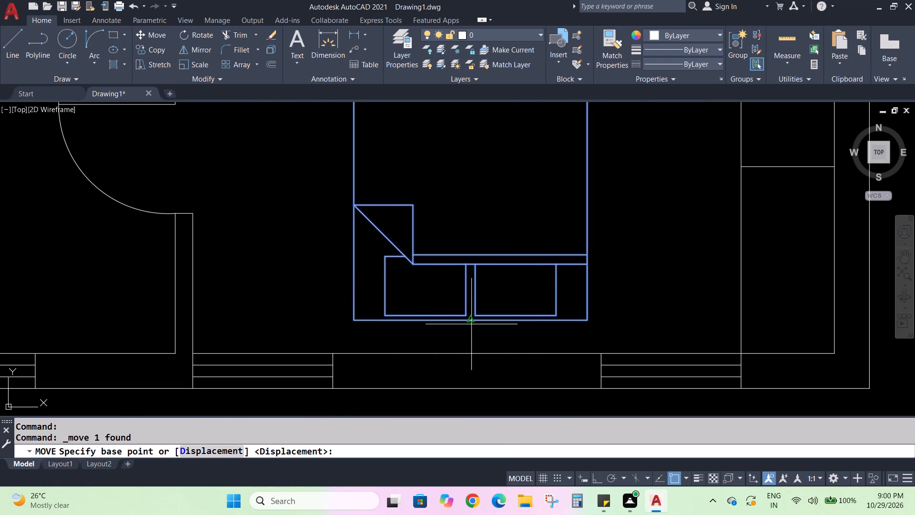
pyautogui.click(472, 321)
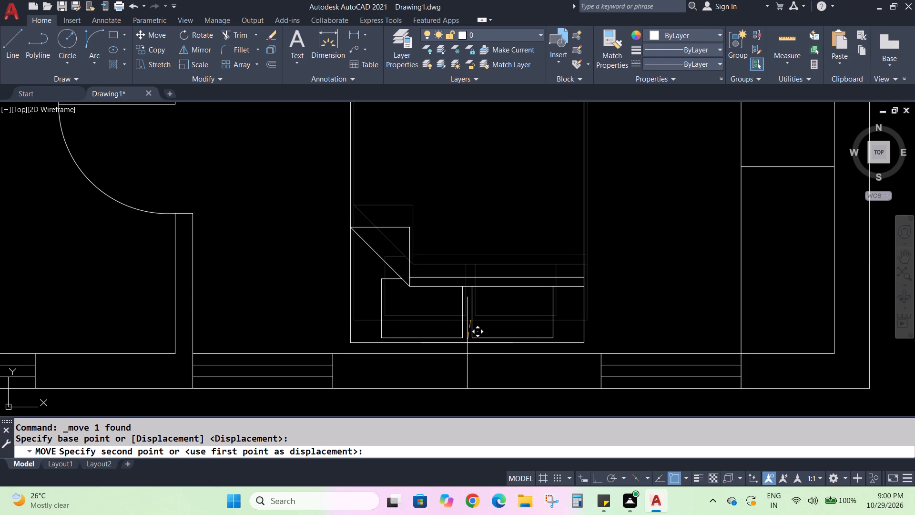
pyautogui.click(466, 343)
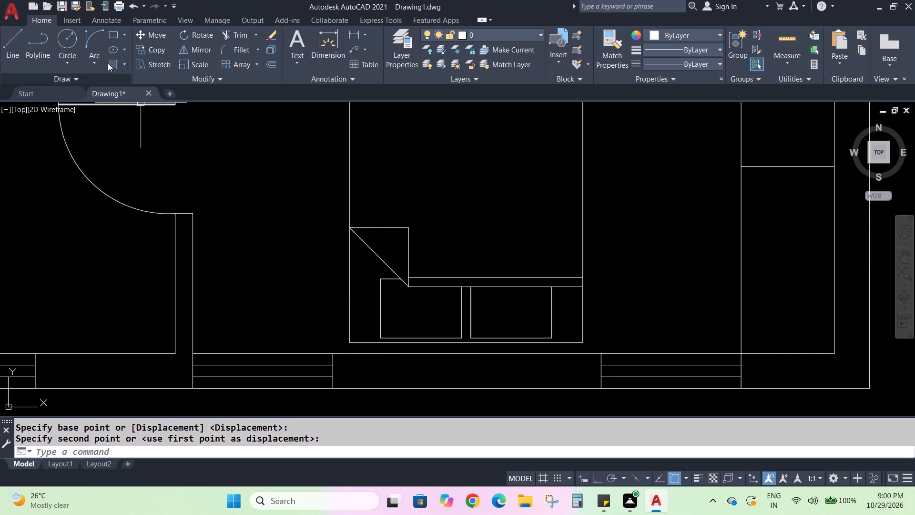
# Draw a small, nearly square bedside rectangle just left of the bed's headboard end, its base level with the headboard edge.
pyautogui.press('r')
pyautogui.press('e')
pyautogui.press('c')
pyautogui.press('Return')
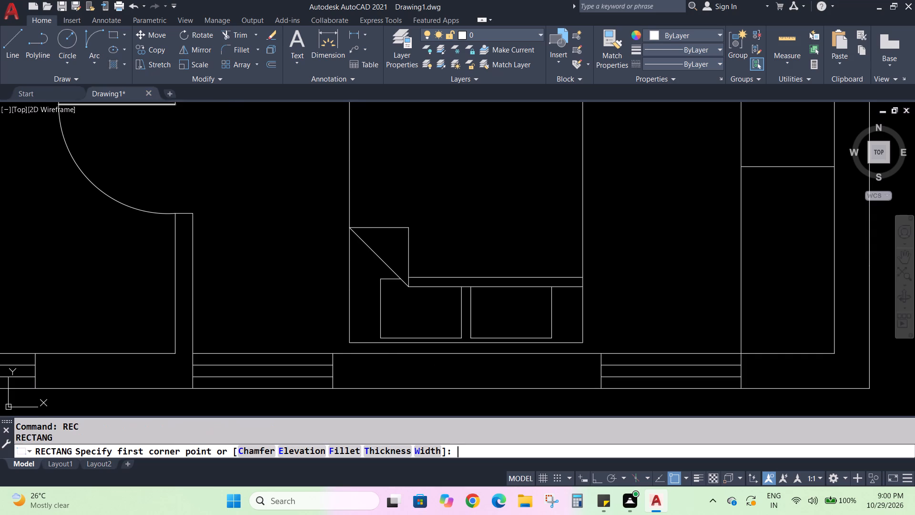
pyautogui.click(338, 341)
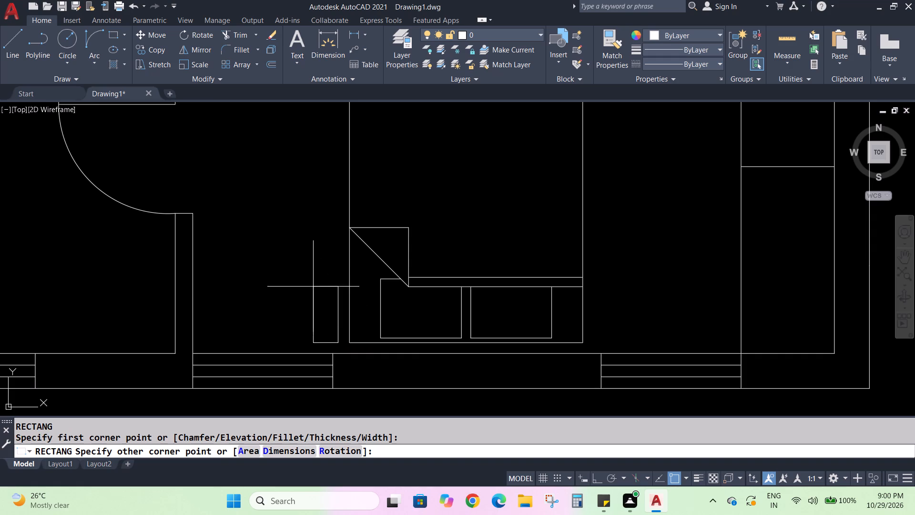
pyautogui.click(272, 281)
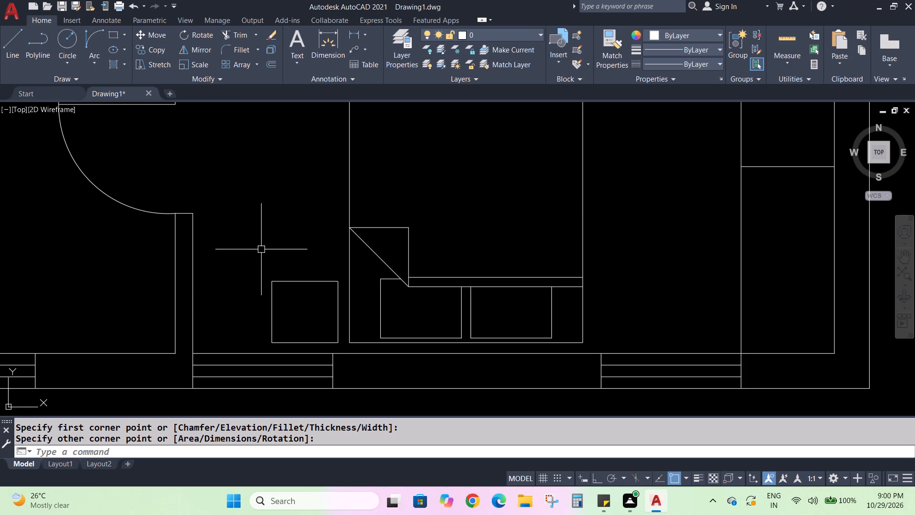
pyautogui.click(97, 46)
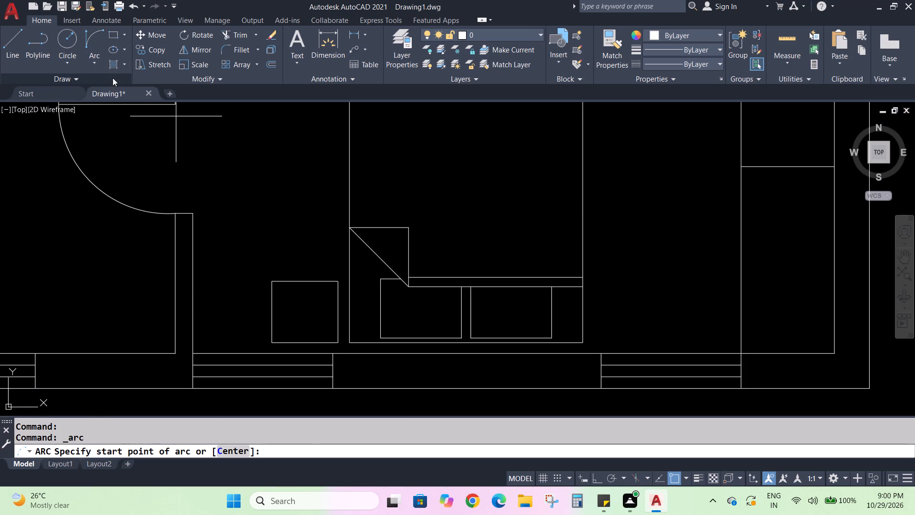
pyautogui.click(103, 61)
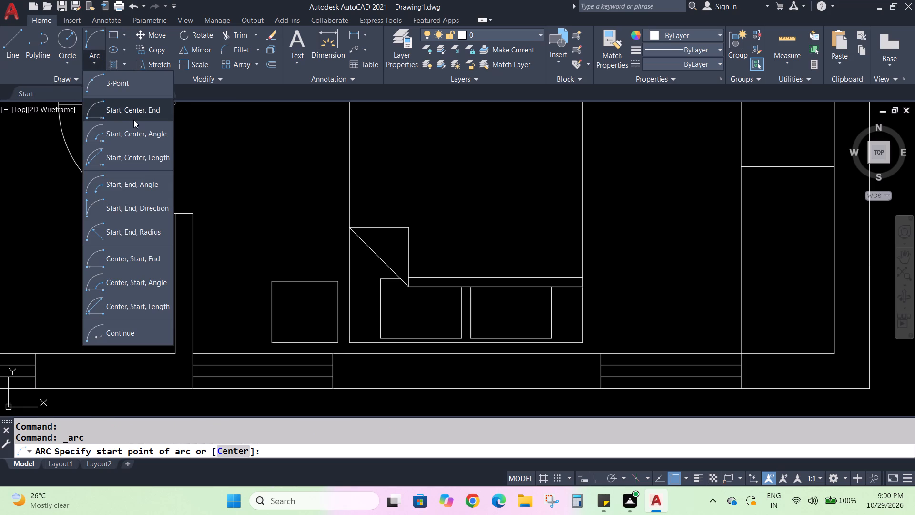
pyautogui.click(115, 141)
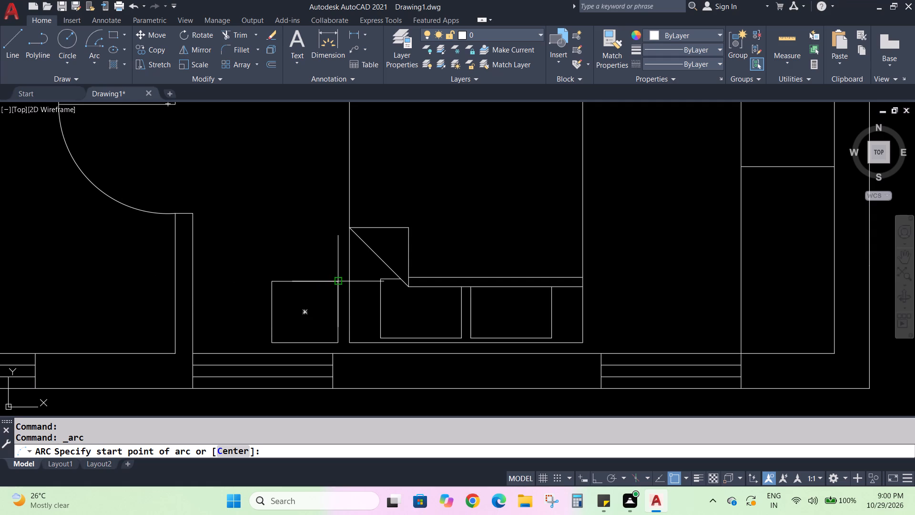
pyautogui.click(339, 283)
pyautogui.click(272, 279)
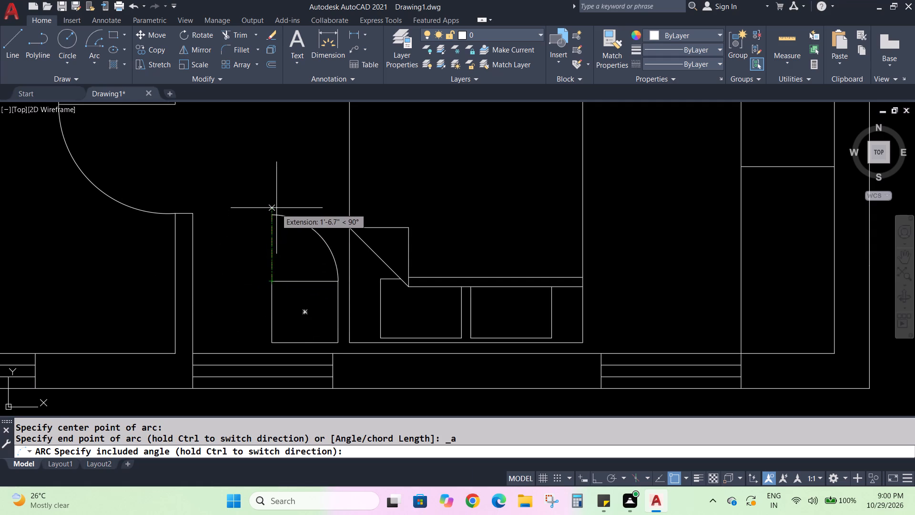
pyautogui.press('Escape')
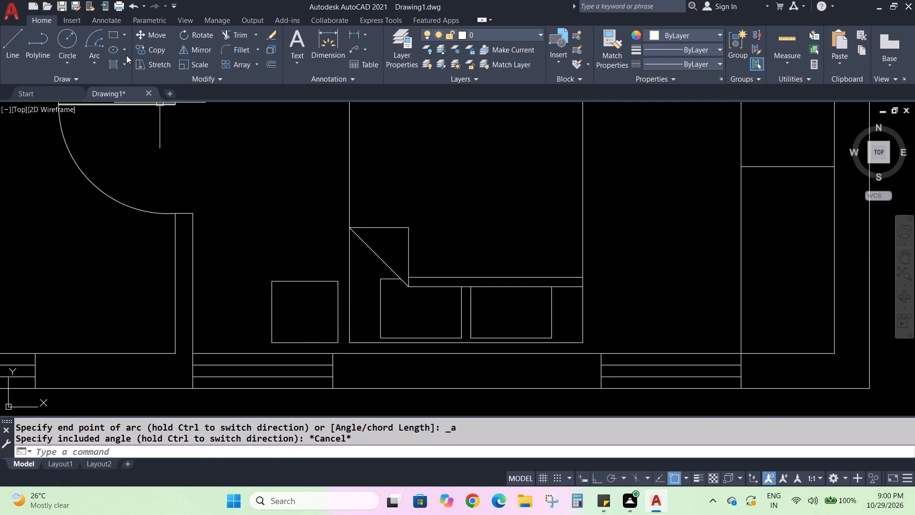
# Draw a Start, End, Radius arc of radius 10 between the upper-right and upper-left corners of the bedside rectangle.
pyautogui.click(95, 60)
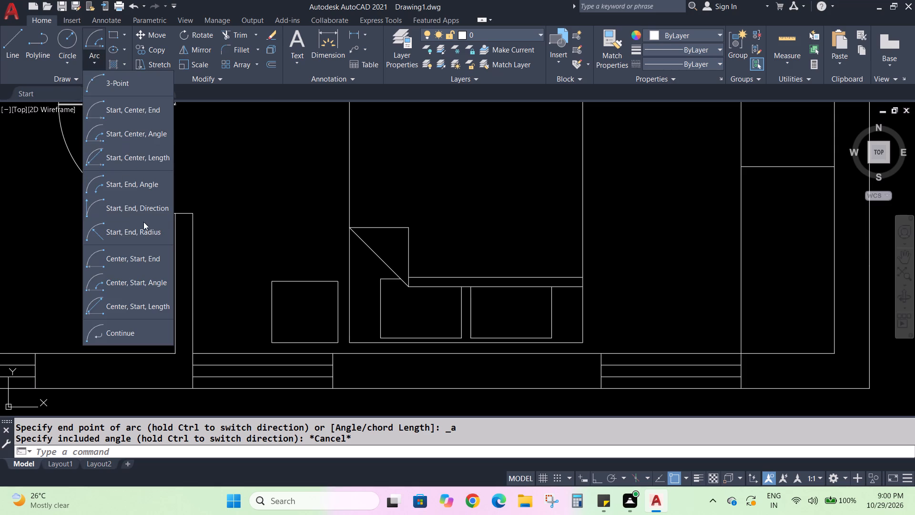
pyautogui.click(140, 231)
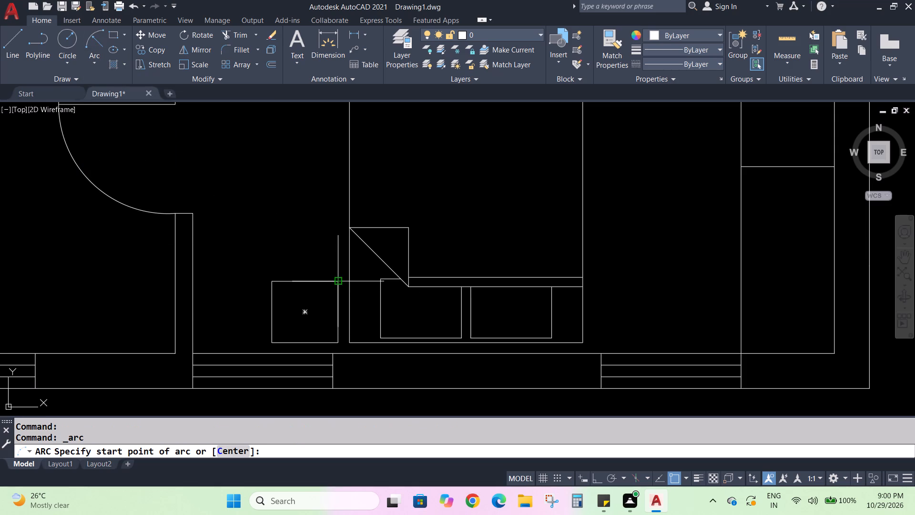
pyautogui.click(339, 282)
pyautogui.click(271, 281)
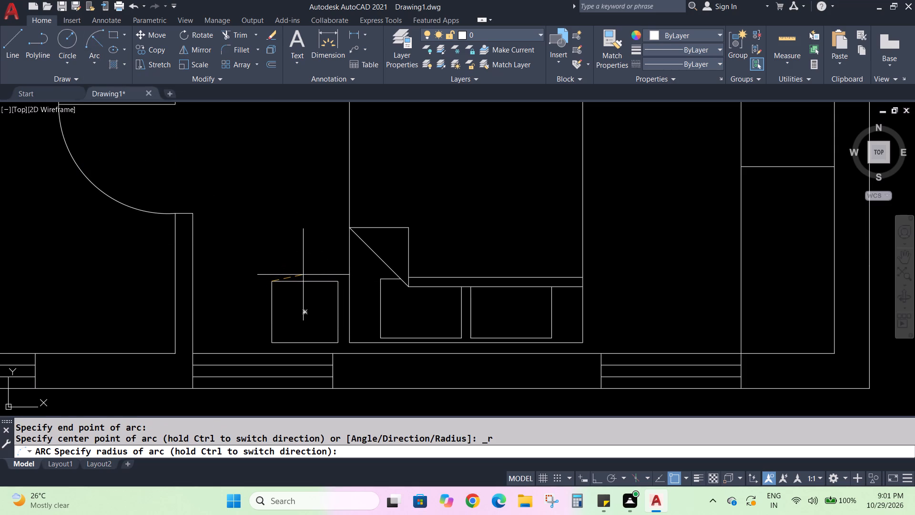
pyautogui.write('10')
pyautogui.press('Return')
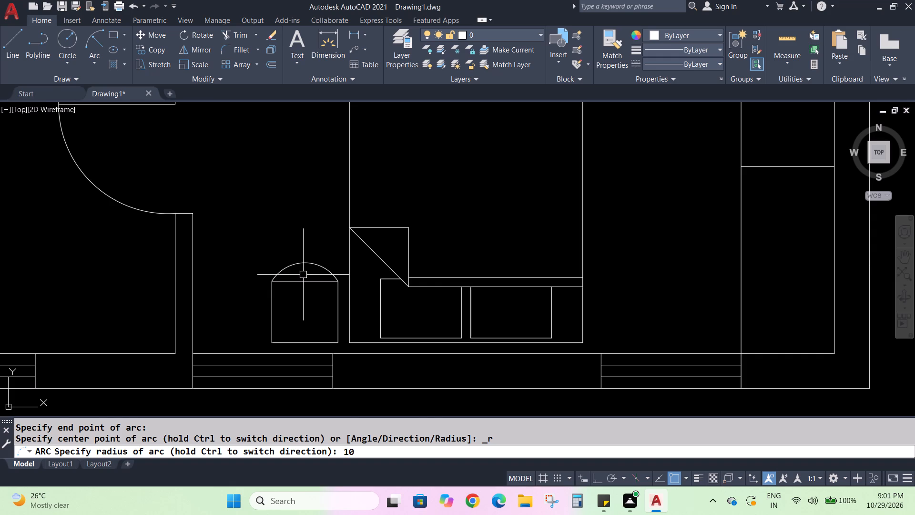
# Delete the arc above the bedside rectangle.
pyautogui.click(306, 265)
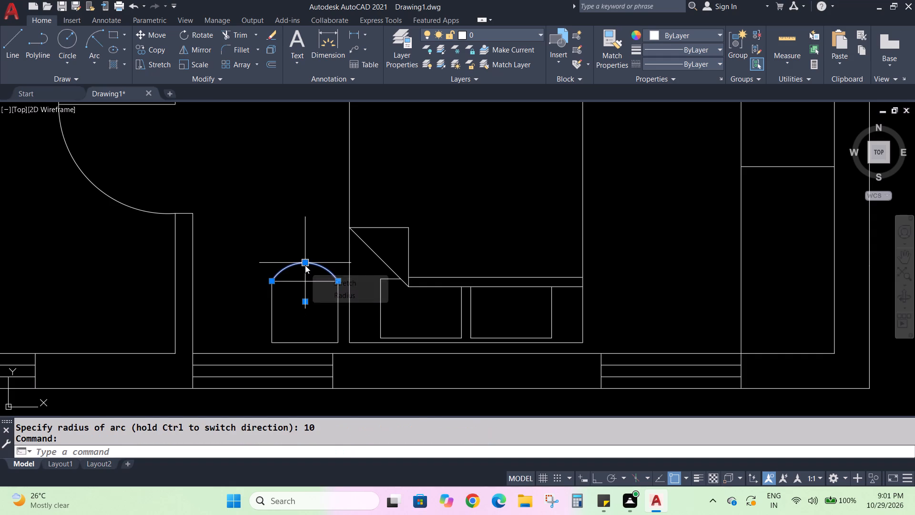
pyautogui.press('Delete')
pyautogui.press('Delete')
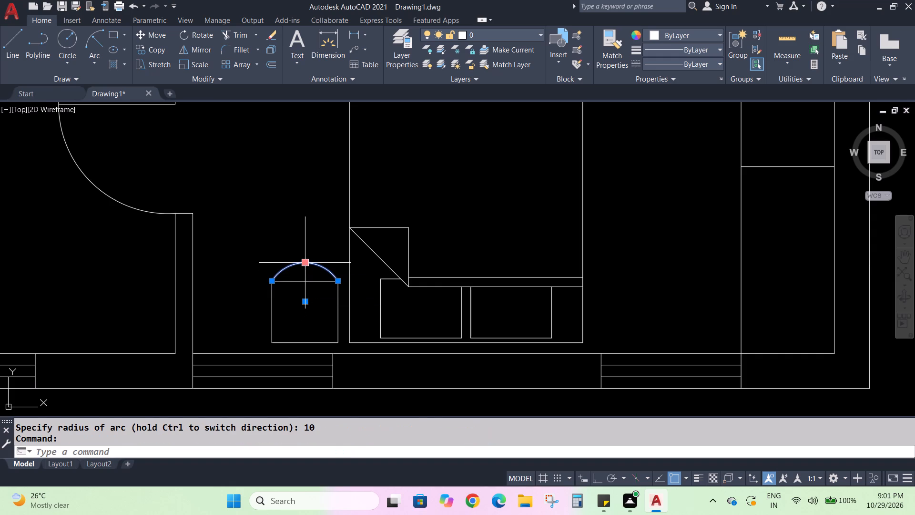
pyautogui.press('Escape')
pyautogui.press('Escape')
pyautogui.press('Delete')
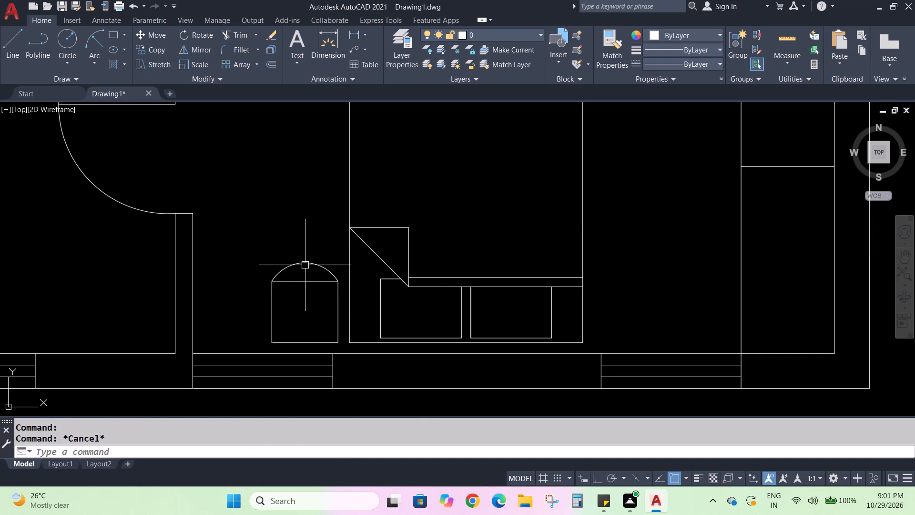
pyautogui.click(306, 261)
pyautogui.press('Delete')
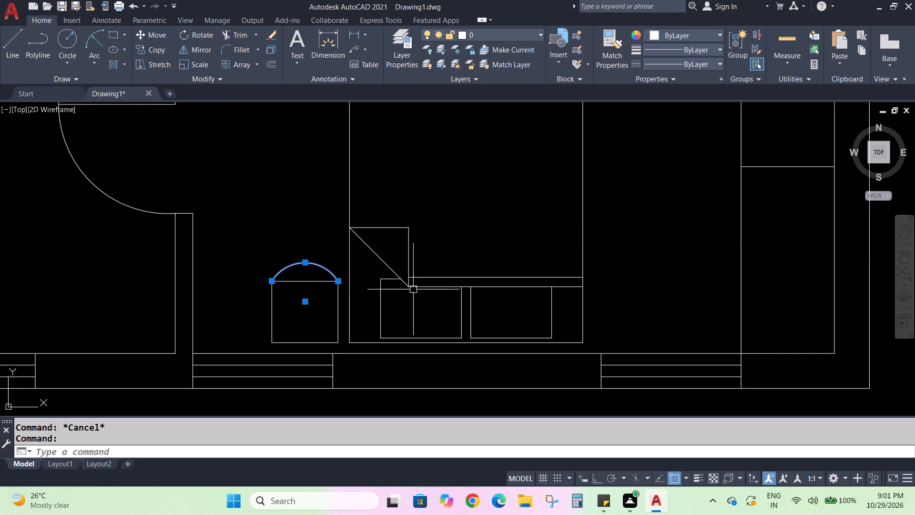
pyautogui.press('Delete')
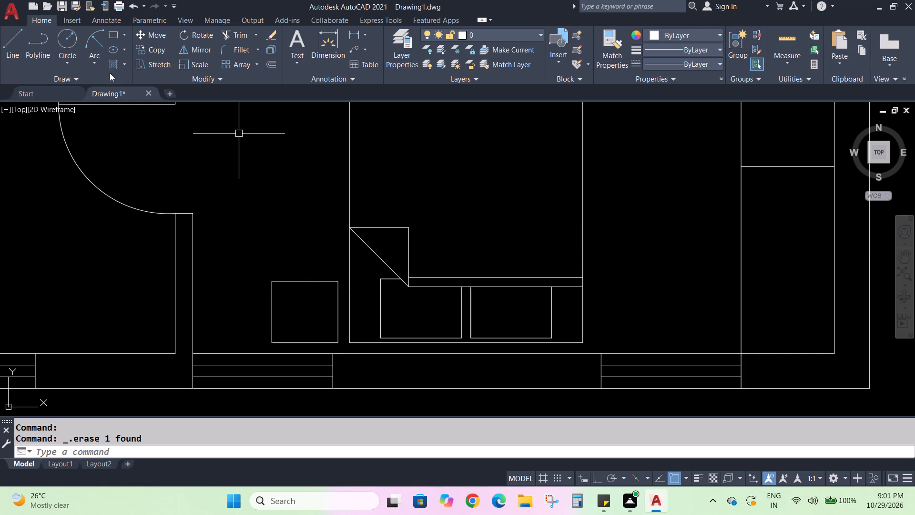
# Draw a shallow Start, End, Angle arc from the bedside rectangle's upper-right corner to its upper-left corner.
pyautogui.click(101, 65)
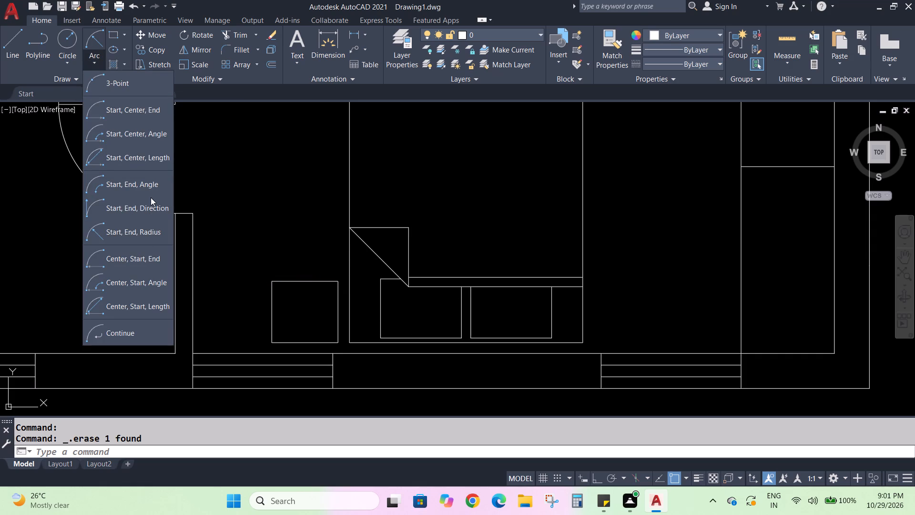
pyautogui.click(152, 187)
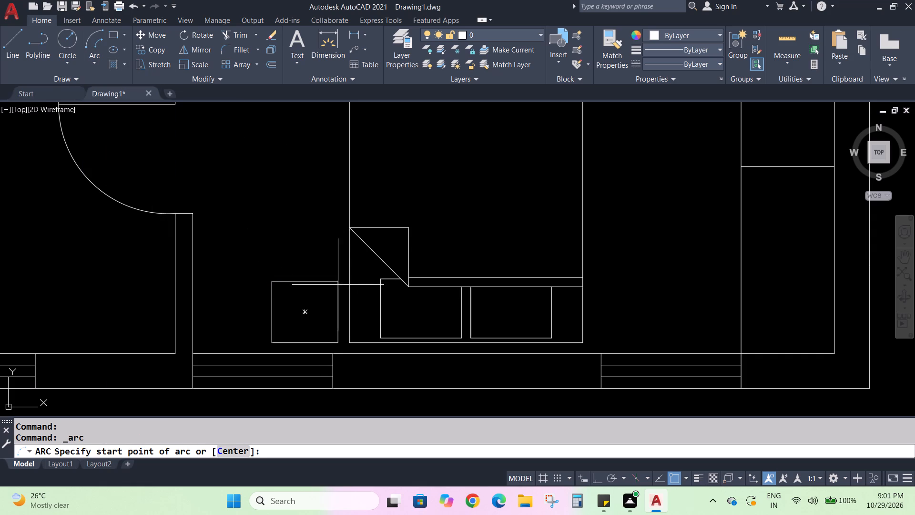
pyautogui.click(341, 282)
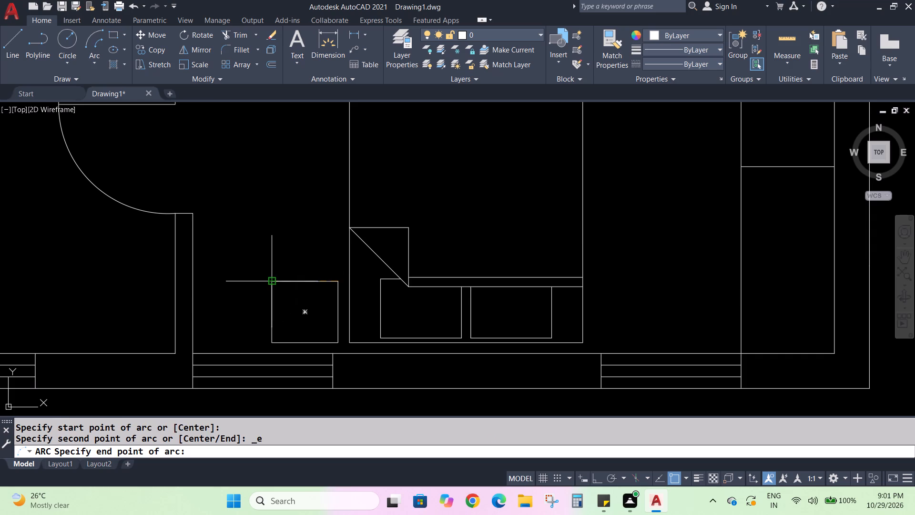
pyautogui.click(274, 281)
pyautogui.scroll(3, 297, 276)
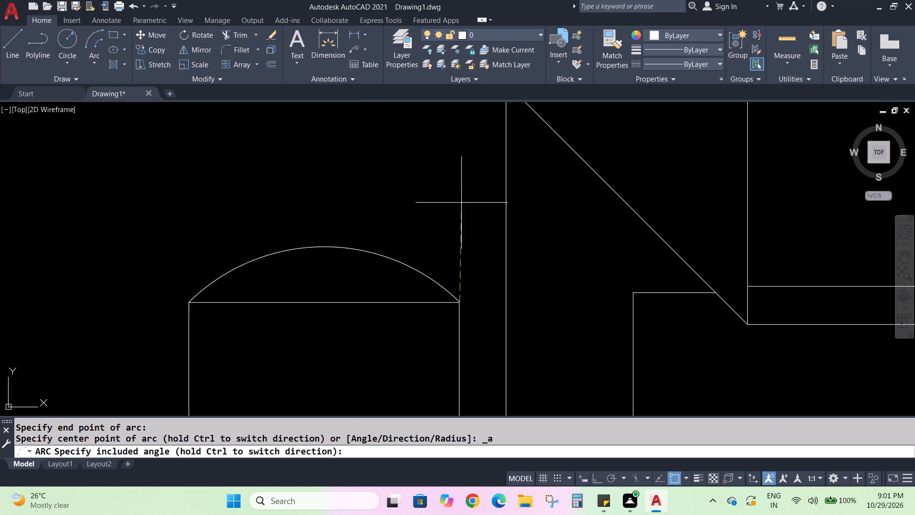
pyautogui.click(498, 268)
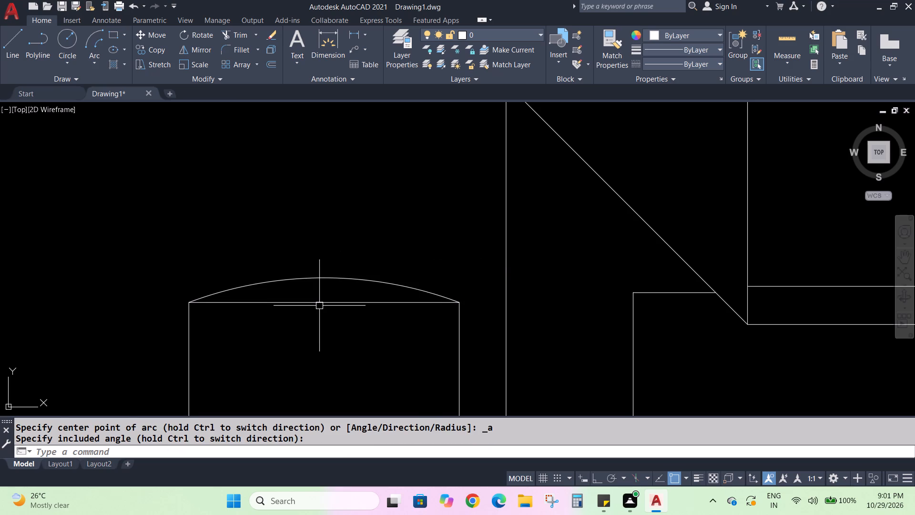
# Trim away the bedside rectangle's straight top edge beneath the arc.
pyautogui.write('TR')
pyautogui.press('Return')
pyautogui.click(298, 303)
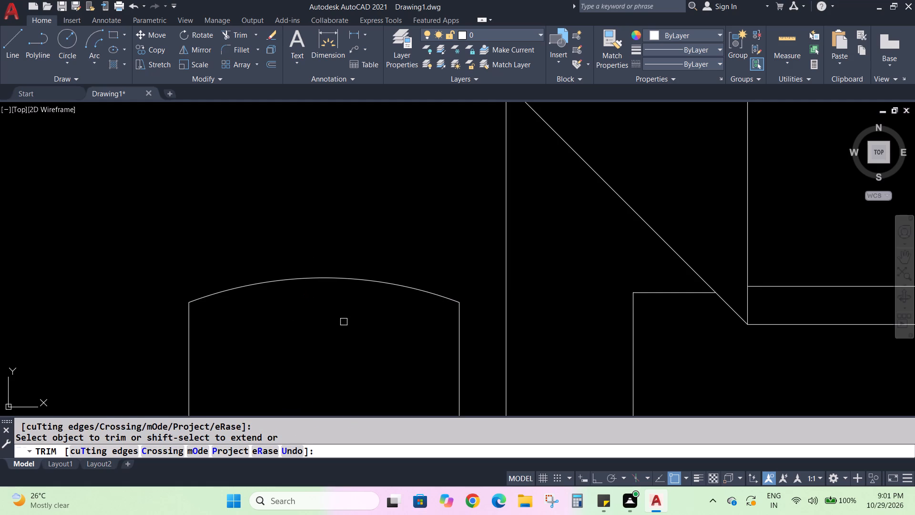
pyautogui.press('Escape')
pyautogui.press('Escape')
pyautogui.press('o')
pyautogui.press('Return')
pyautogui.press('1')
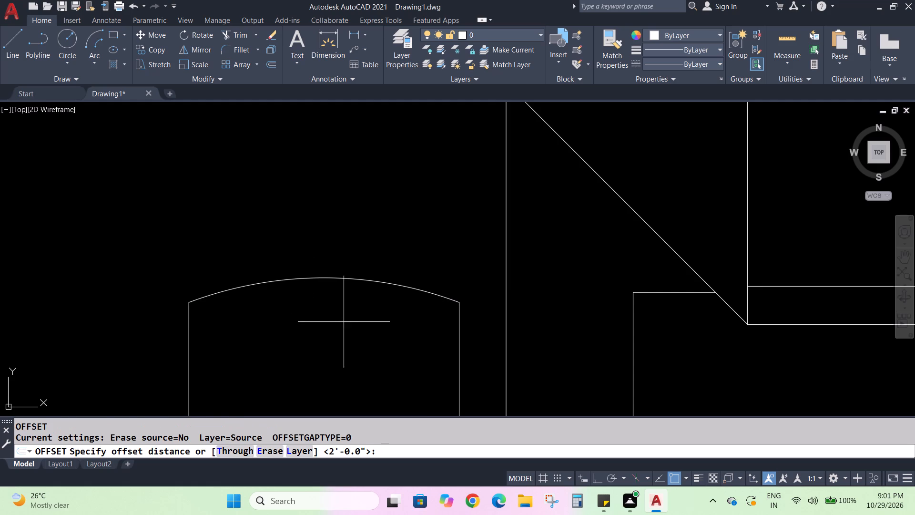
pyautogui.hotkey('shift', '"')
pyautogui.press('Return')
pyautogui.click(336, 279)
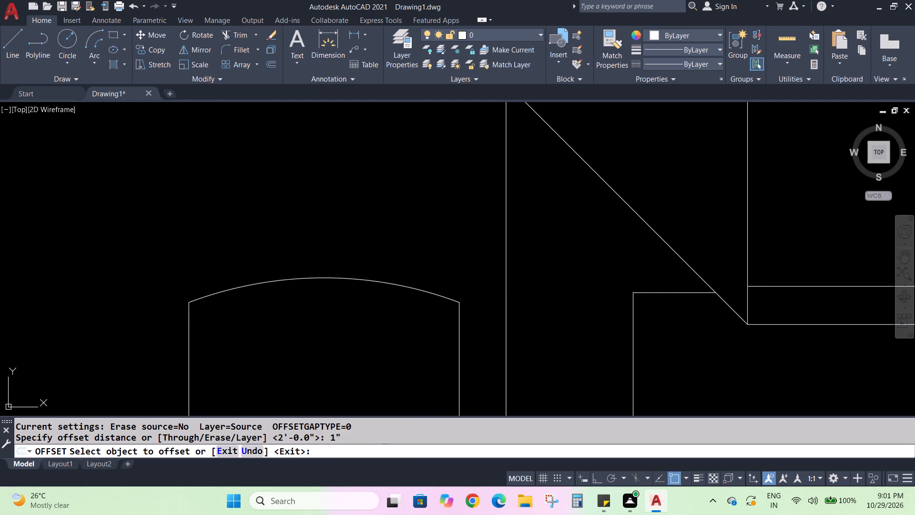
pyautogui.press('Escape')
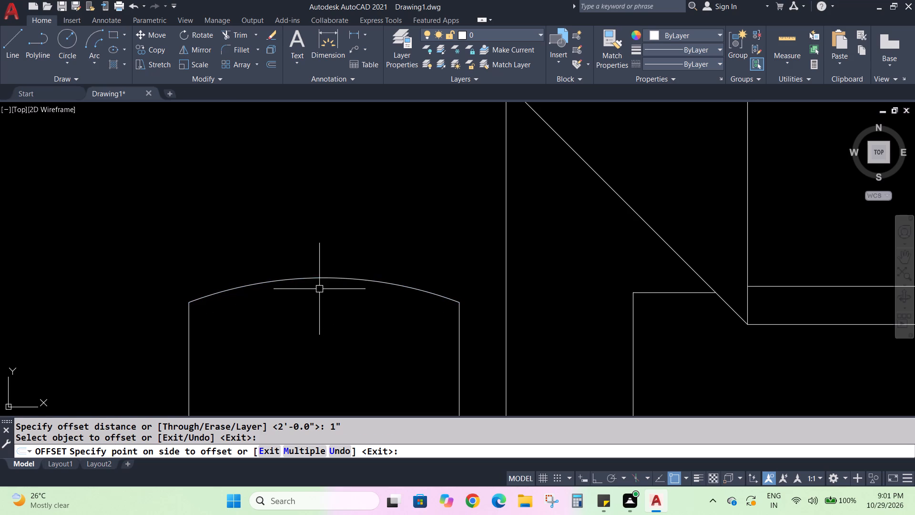
# Join the curved top arc and the three-sided bedside outline into one closed object.
pyautogui.press('Escape')
pyautogui.press('Escape')
pyautogui.scroll(-1, 322, 304)
pyautogui.moveTo(342, 358); pyautogui.dragTo(342, 294, button='middle')
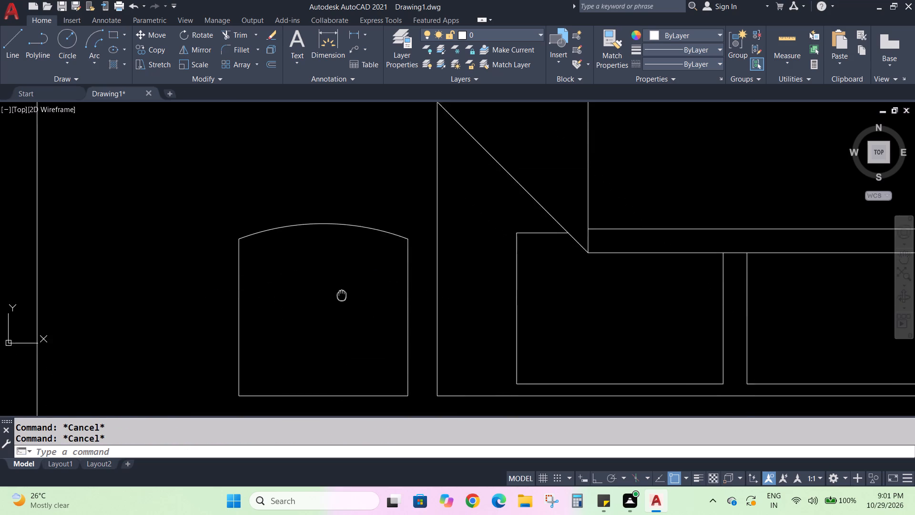
pyautogui.moveTo(342, 294); pyautogui.dragTo(343, 272, button='middle')
pyautogui.press('j')
pyautogui.press('Return')
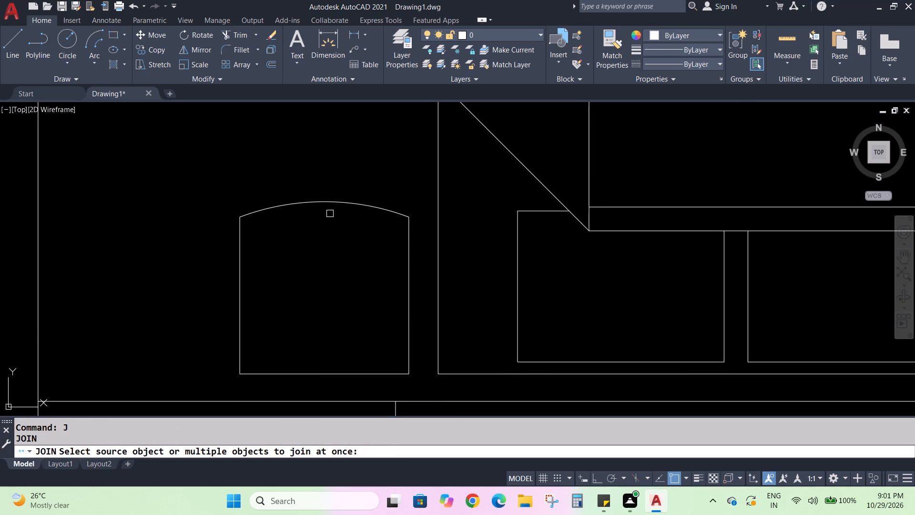
pyautogui.click(323, 204)
pyautogui.click(240, 277)
pyautogui.press('Return')
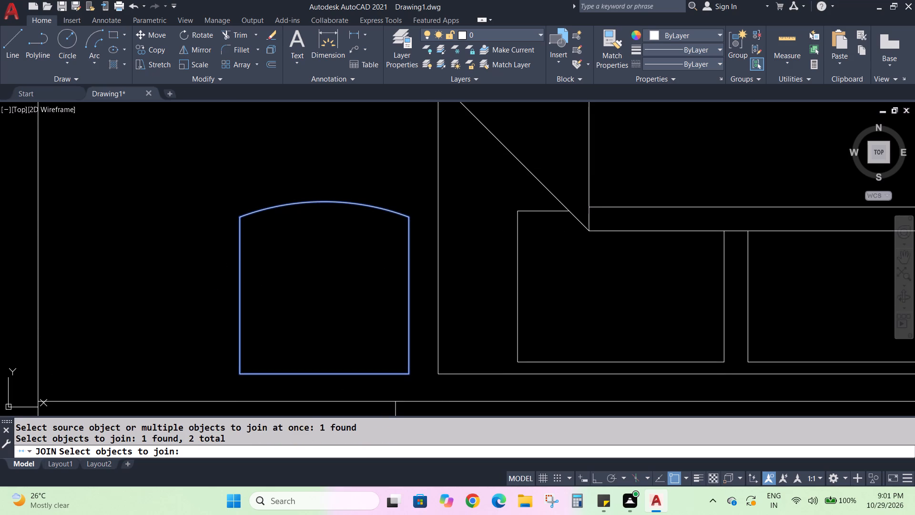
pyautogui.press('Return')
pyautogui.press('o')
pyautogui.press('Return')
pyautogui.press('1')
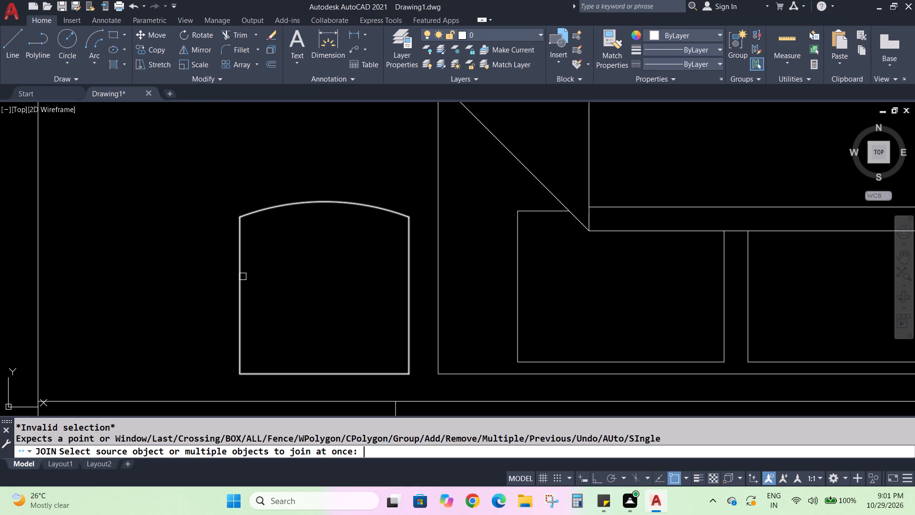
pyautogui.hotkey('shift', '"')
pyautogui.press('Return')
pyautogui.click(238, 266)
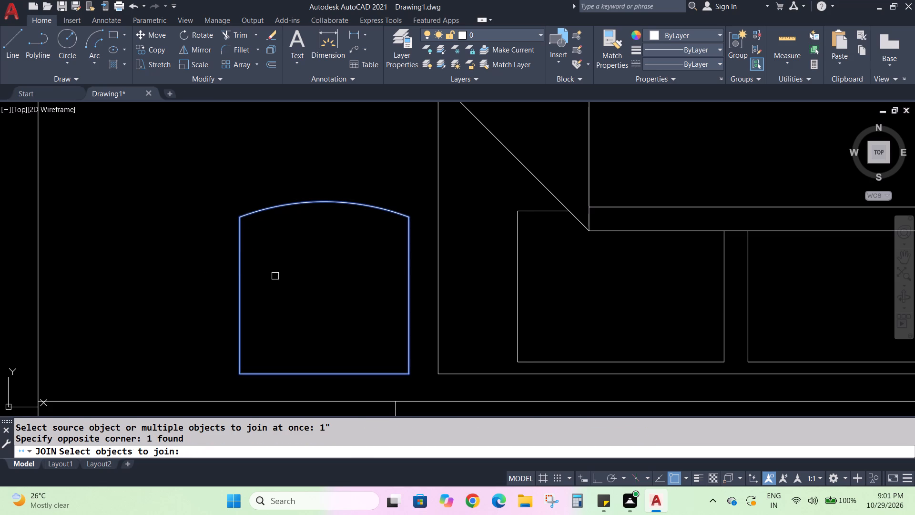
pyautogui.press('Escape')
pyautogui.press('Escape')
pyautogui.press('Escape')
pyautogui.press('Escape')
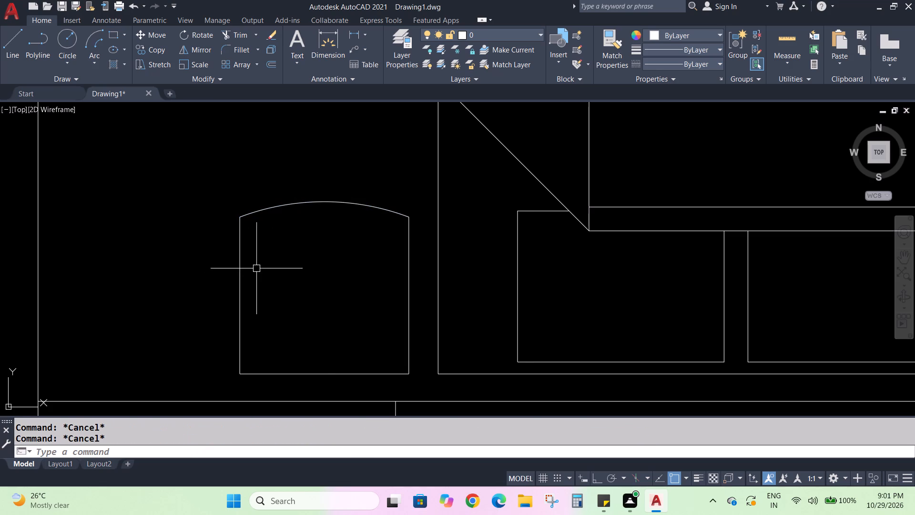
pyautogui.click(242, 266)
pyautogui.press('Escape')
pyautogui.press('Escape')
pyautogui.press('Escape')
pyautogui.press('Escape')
# Offset the joined bedside table outline 1" inward.
pyautogui.press('o')
pyautogui.press('Return')
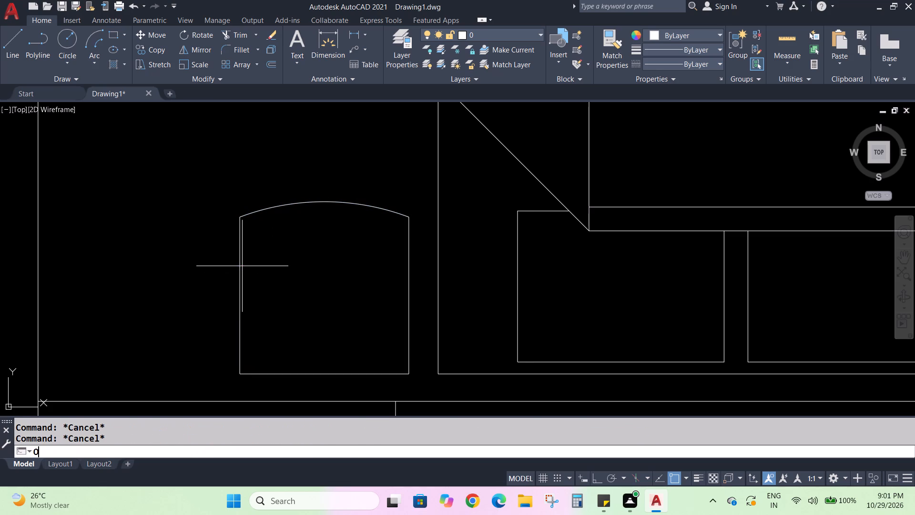
pyautogui.write('1"')
pyautogui.press('Return')
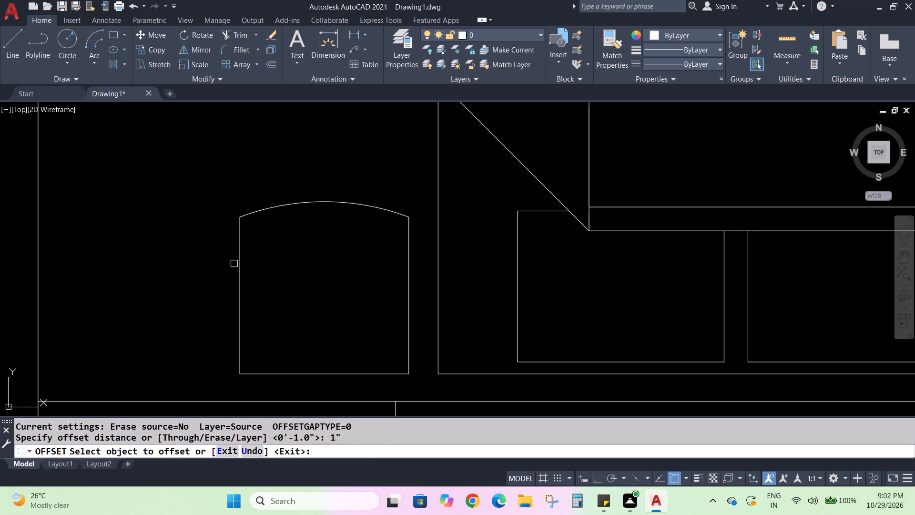
pyautogui.click(241, 272)
pyautogui.click(260, 274)
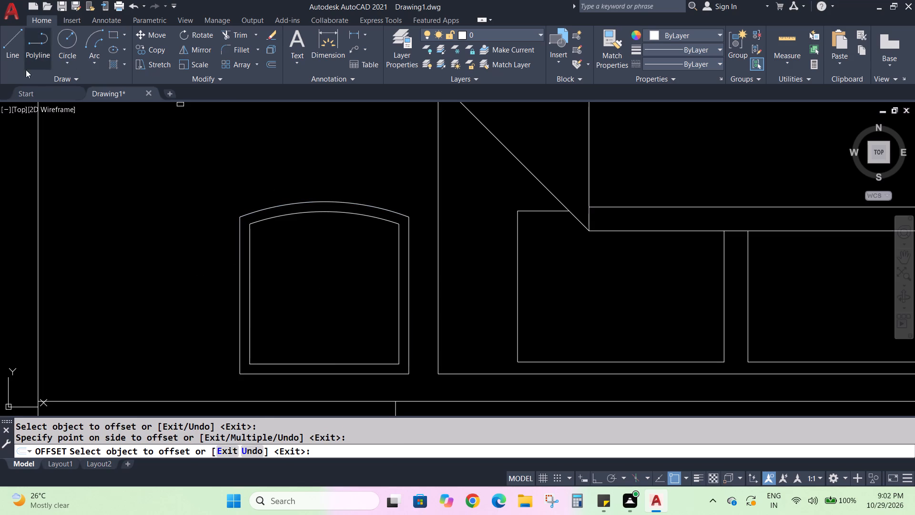
pyautogui.press('Escape')
pyautogui.press('Escape')
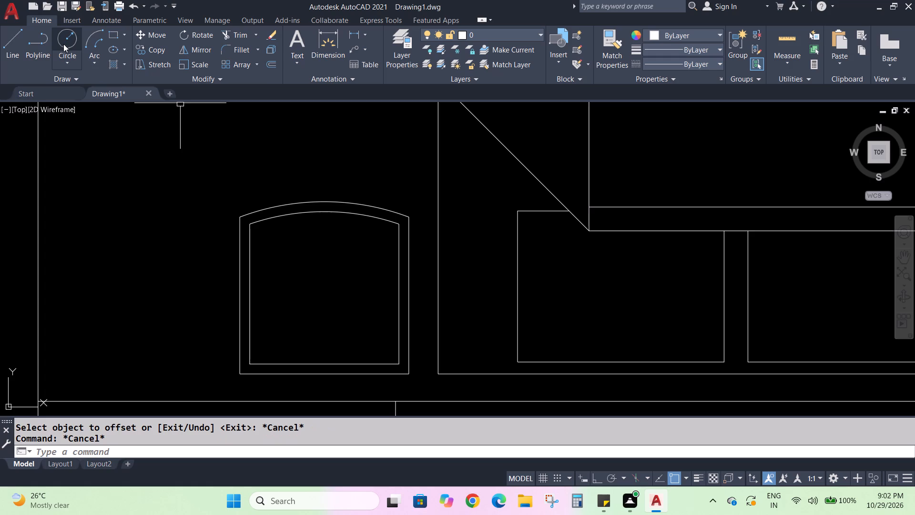
# Draw a circle of about 6.1" radius in the middle of the bedside table's inner outline.
pyautogui.click(64, 40)
pyautogui.click(325, 288)
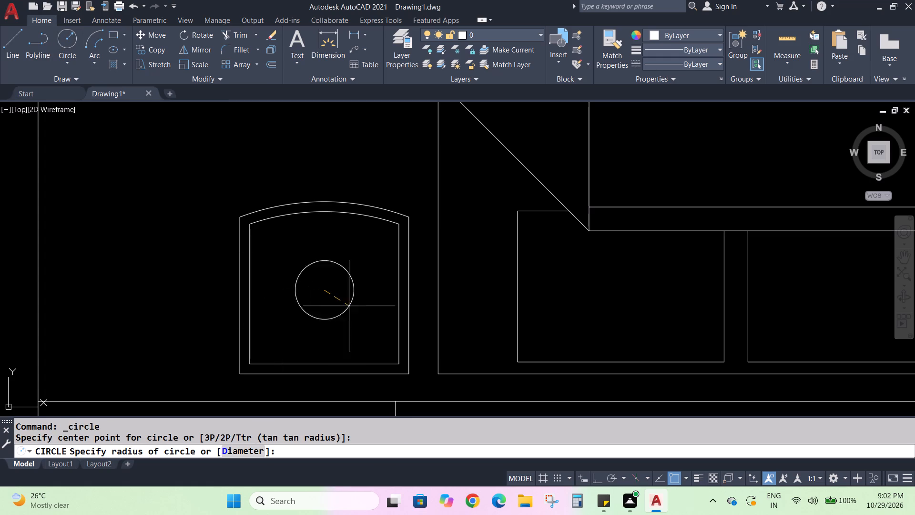
pyautogui.click(374, 326)
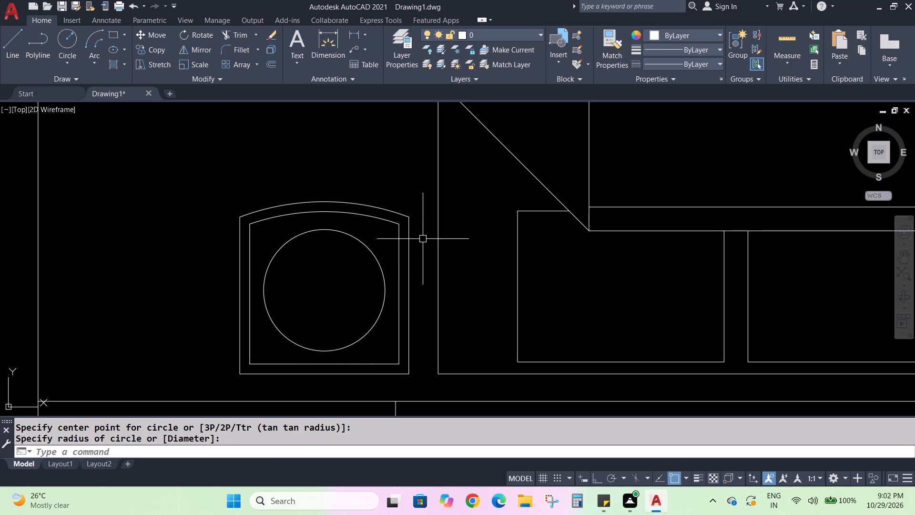
# Draw a concentric circle of about 2.7" radius inside the large circle on the bedside table.
pyautogui.click(66, 40)
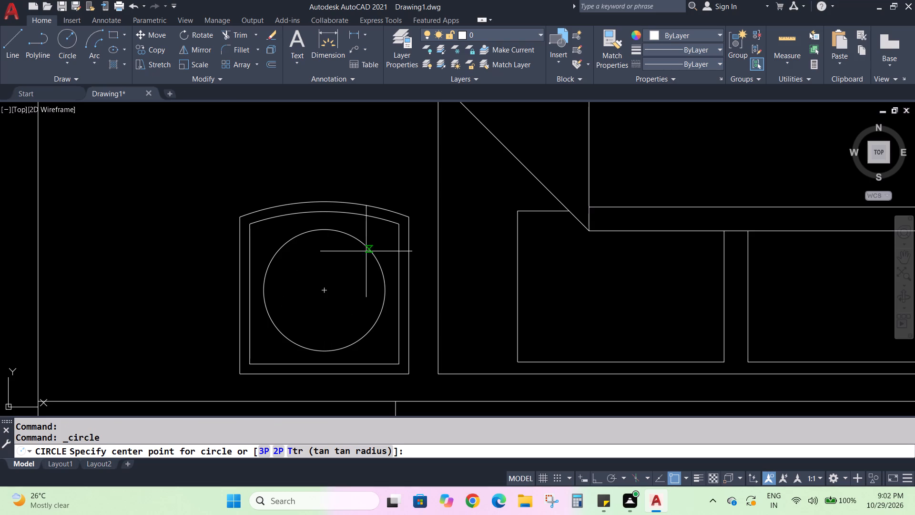
pyautogui.click(324, 290)
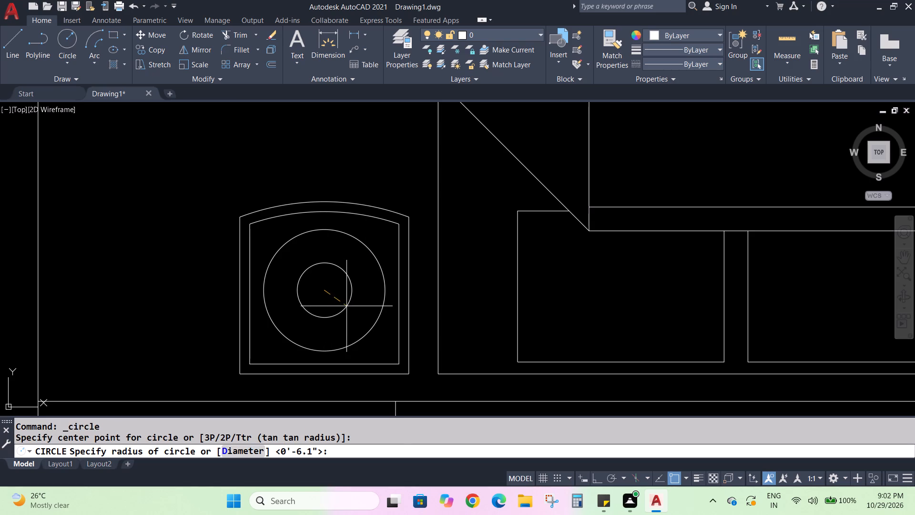
pyautogui.click(346, 306)
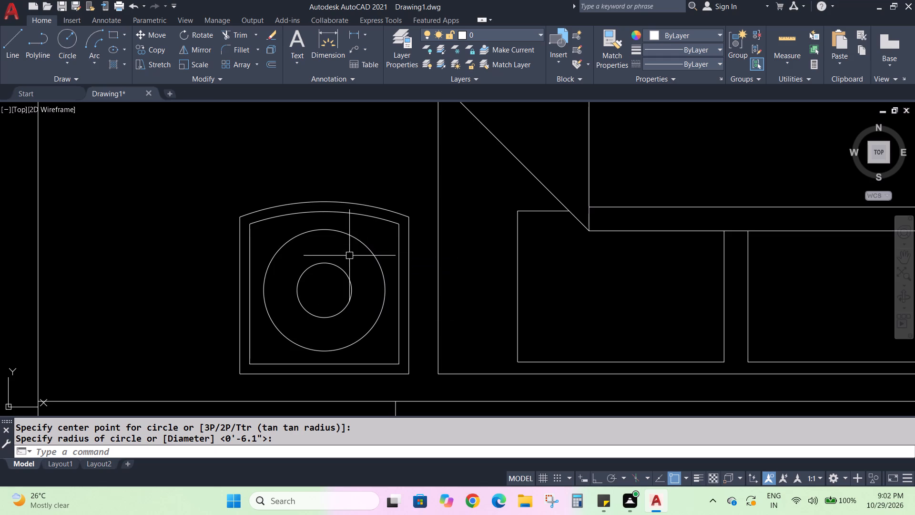
pyautogui.press('Escape')
pyautogui.press('Escape')
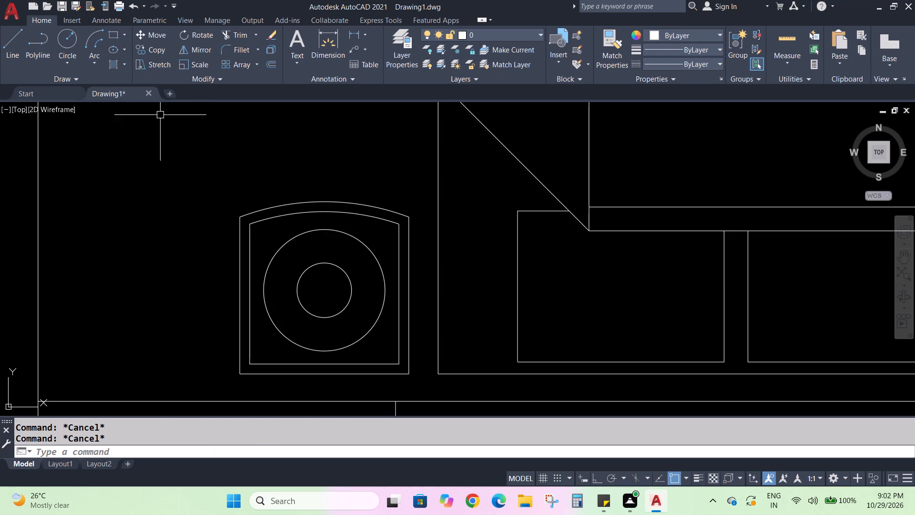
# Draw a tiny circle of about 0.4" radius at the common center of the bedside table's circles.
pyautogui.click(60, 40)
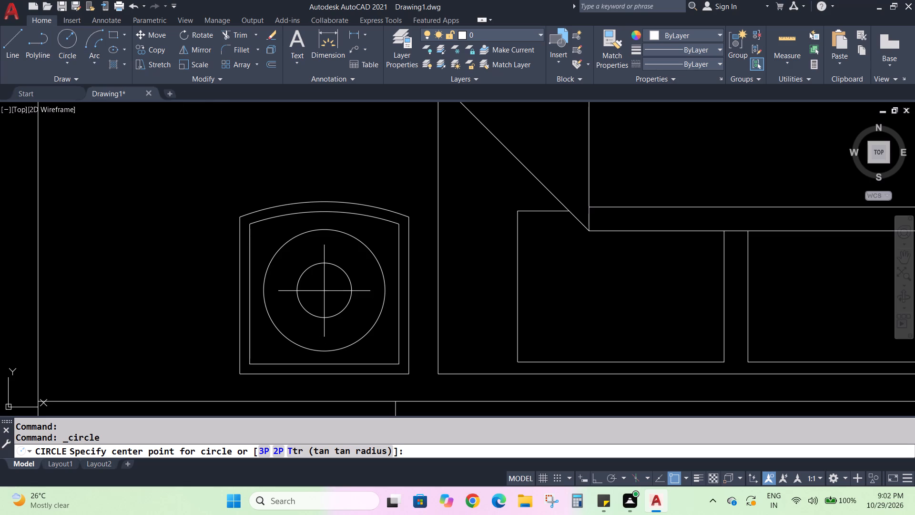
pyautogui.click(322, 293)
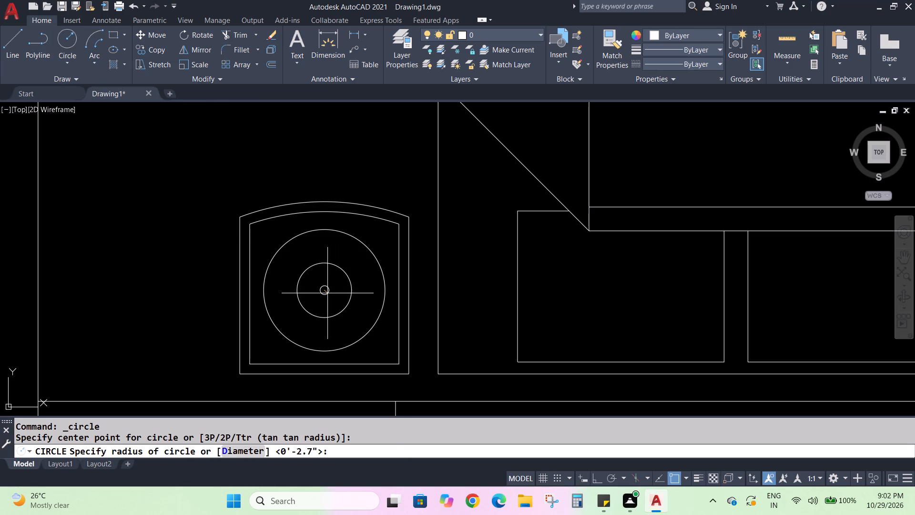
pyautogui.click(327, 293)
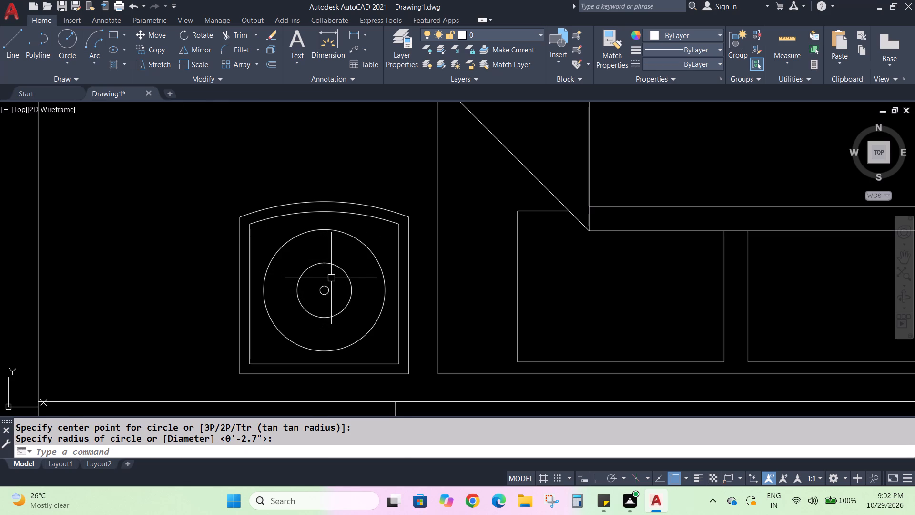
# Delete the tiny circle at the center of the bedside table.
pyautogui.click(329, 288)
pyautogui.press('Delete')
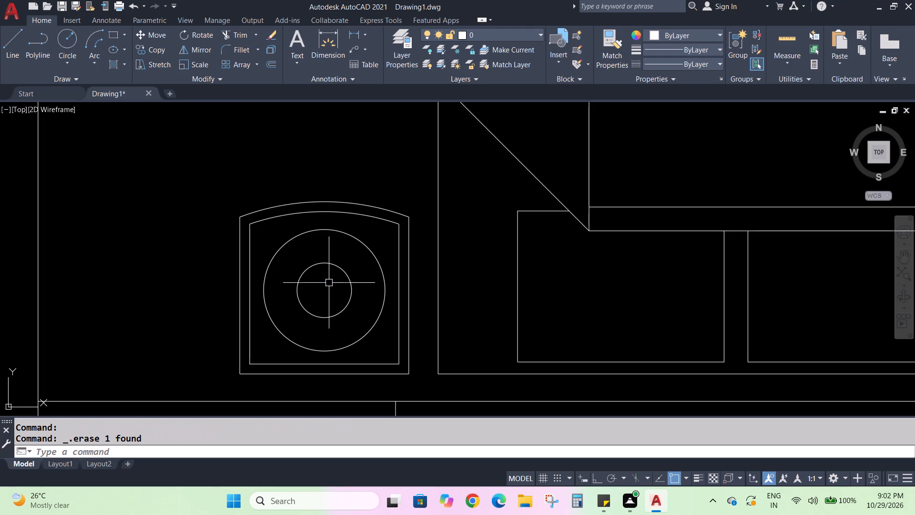
# Draw a 1" diameter circle at the common center of the bedside table's two circles.
pyautogui.click(72, 54)
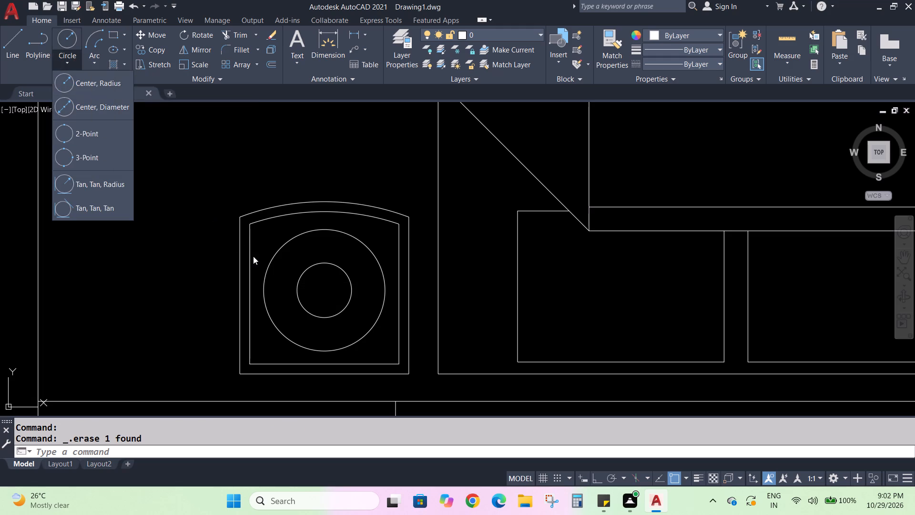
pyautogui.press('Escape')
pyautogui.press('Escape')
pyautogui.press('c')
pyautogui.press('Return')
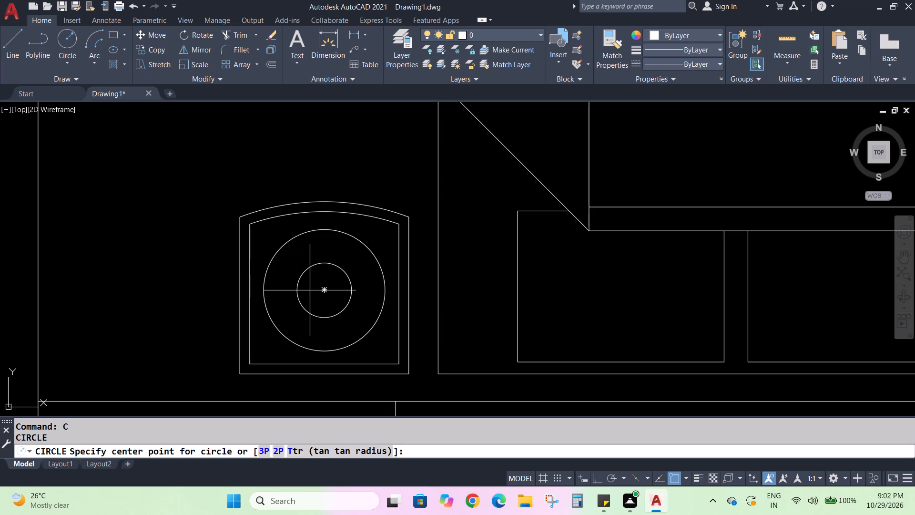
pyautogui.click(325, 288)
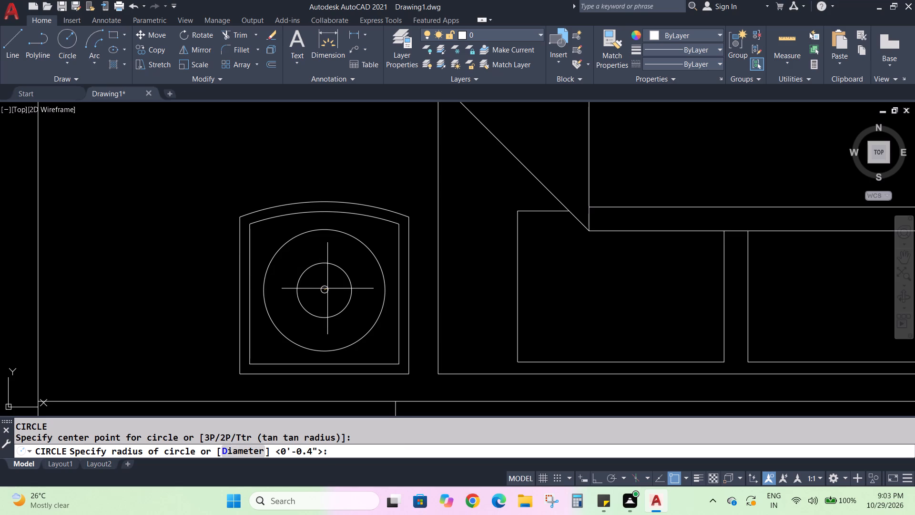
pyautogui.press('d')
pyautogui.press('Return')
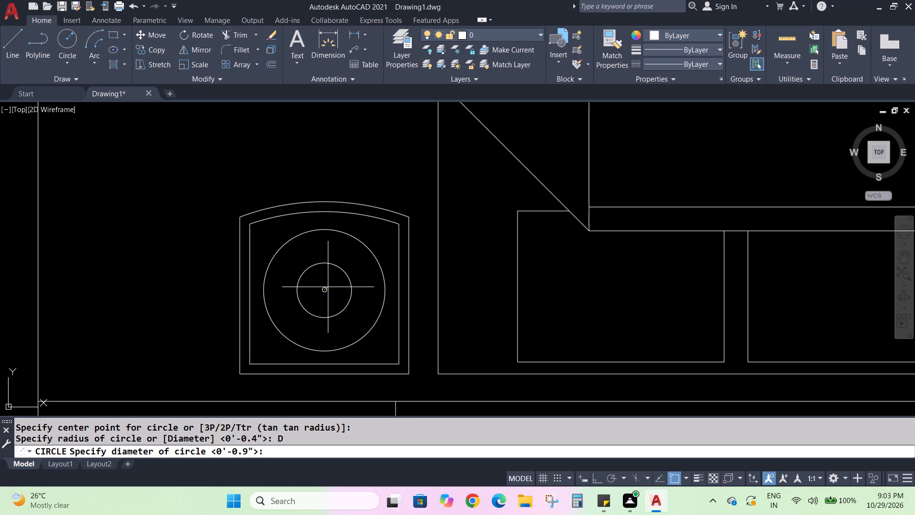
pyautogui.write('1"')
pyautogui.press('Return')
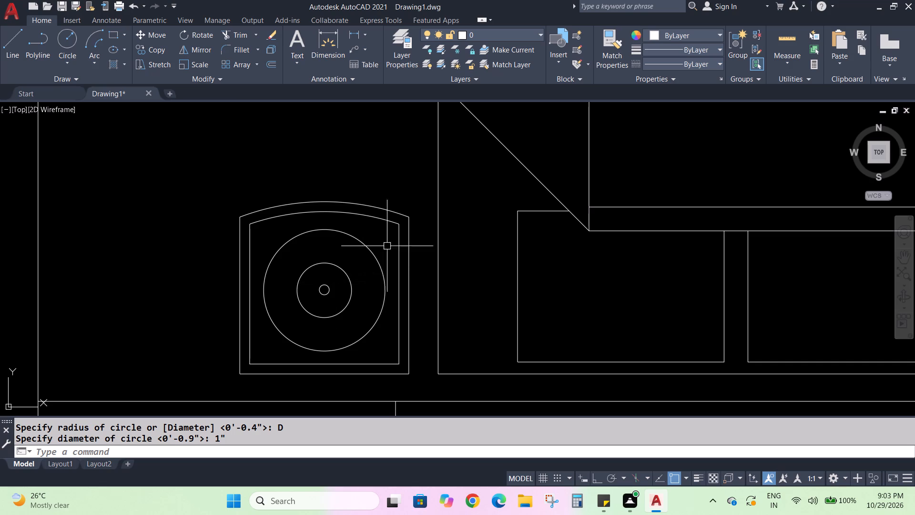
# Draw a 0.5" line at 45 degrees from the center of the smallest circle.
pyautogui.scroll(1, 322, 293)
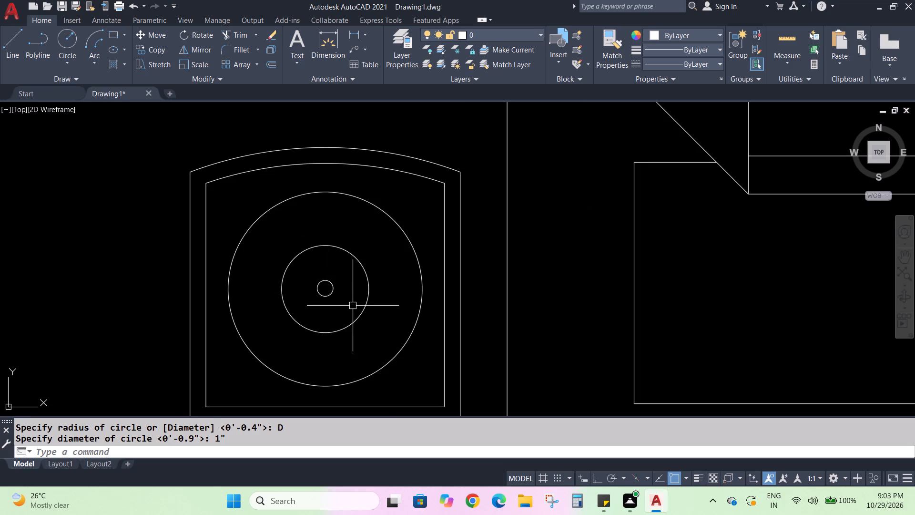
pyautogui.press('Escape')
pyautogui.press('Escape')
pyautogui.press('l')
pyautogui.press('Return')
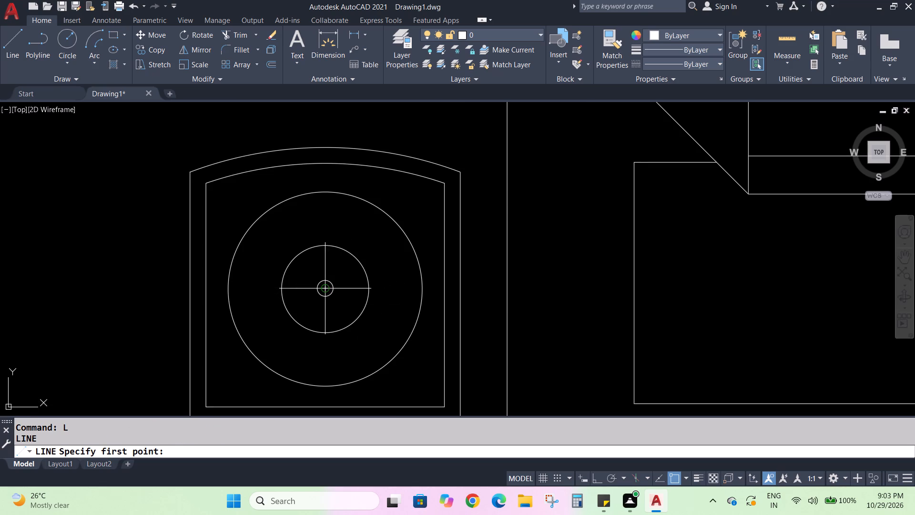
pyautogui.scroll(2, 329, 286)
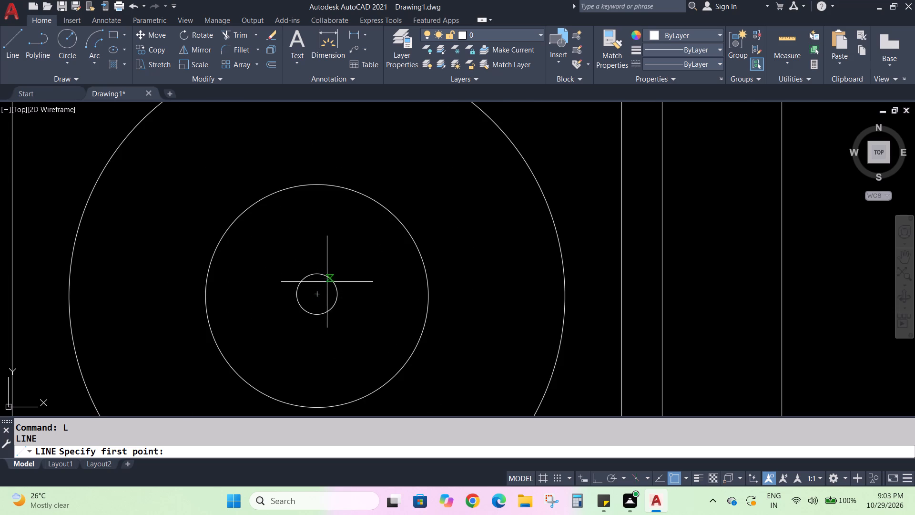
pyautogui.click(317, 296)
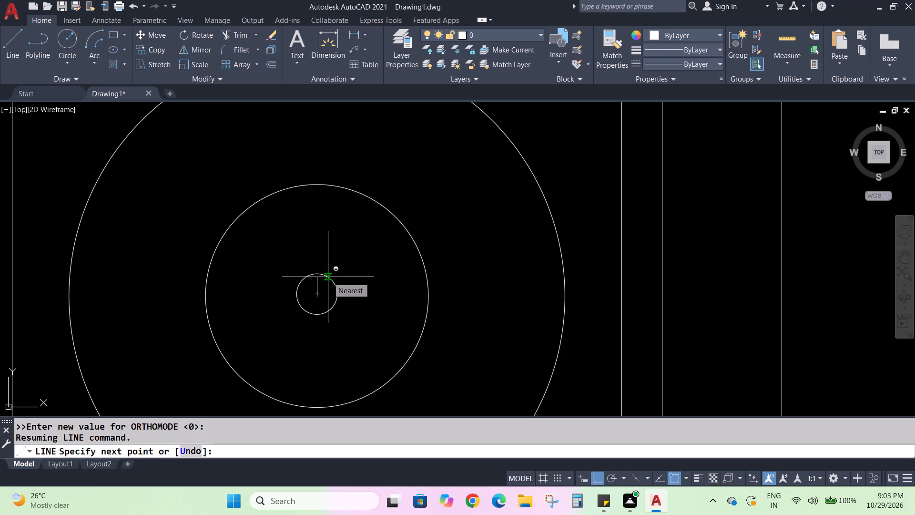
pyautogui.hotkey('shift', '@')
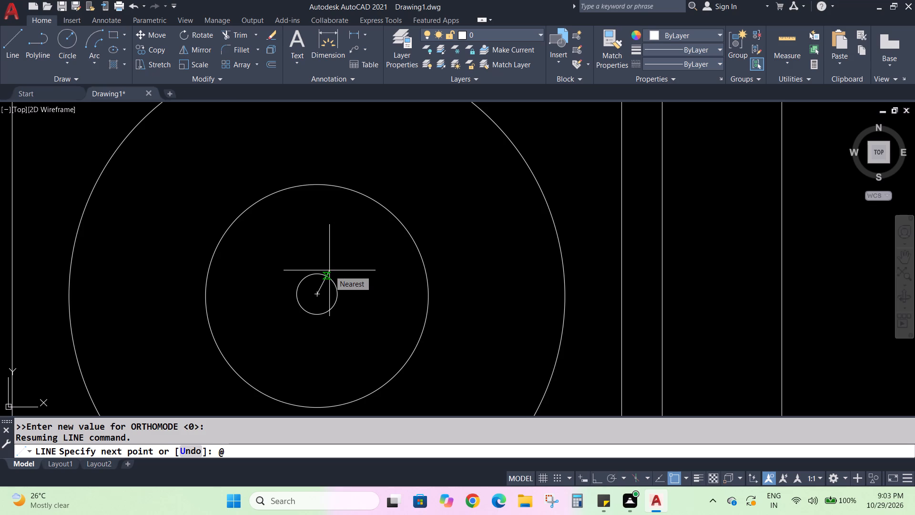
pyautogui.write('0.')
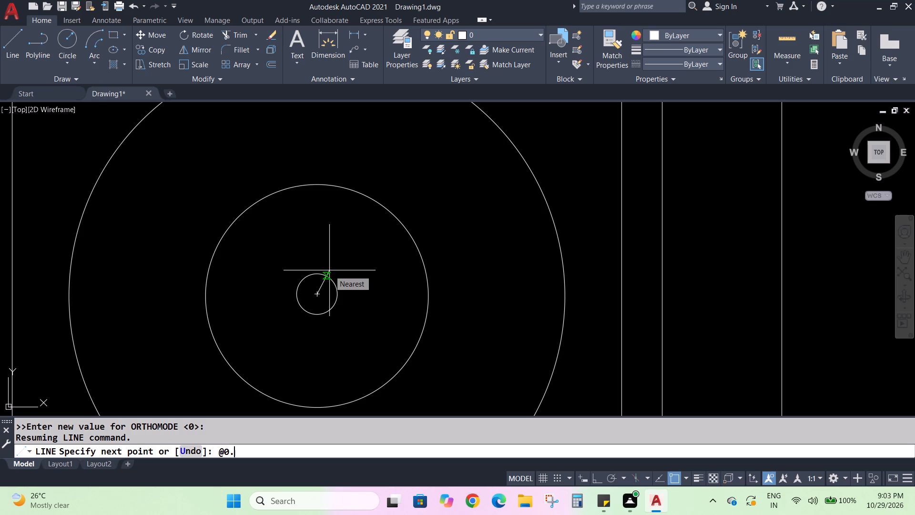
pyautogui.write('5"')
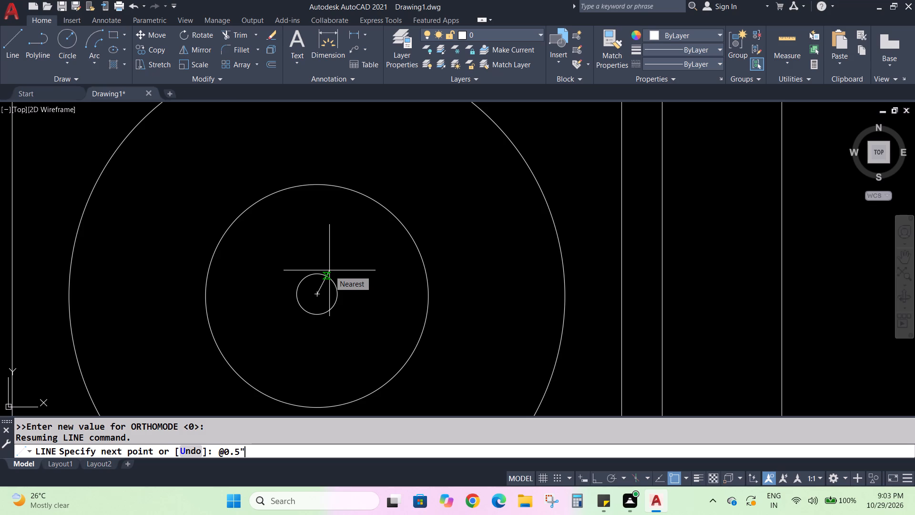
pyautogui.press('shift+less')
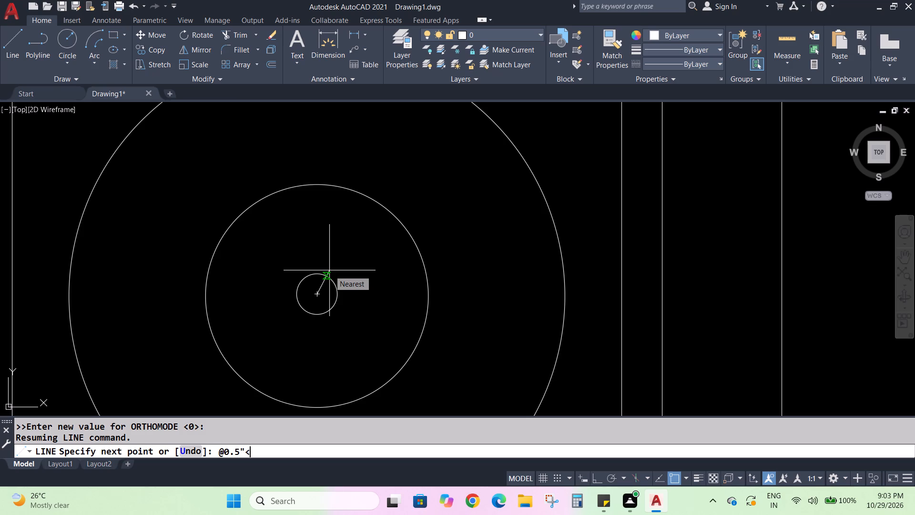
pyautogui.write('45')
pyautogui.press('Return')
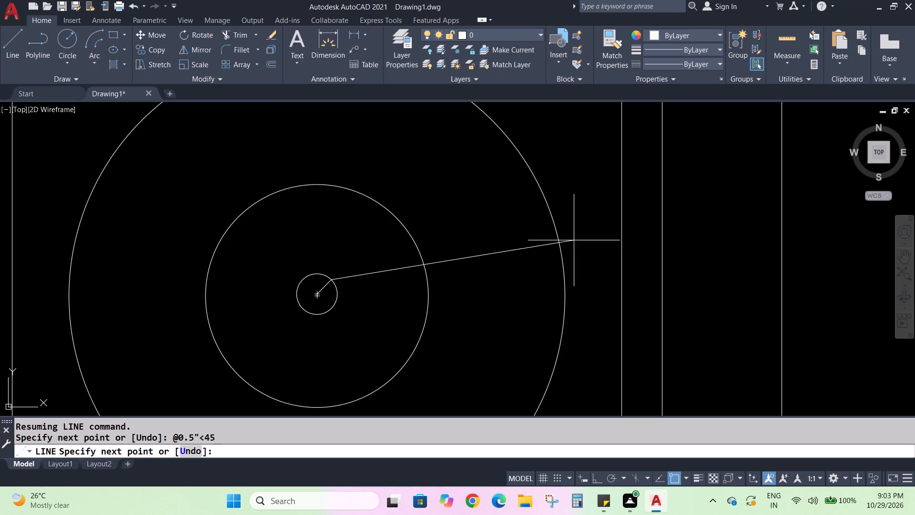
pyautogui.press('Escape')
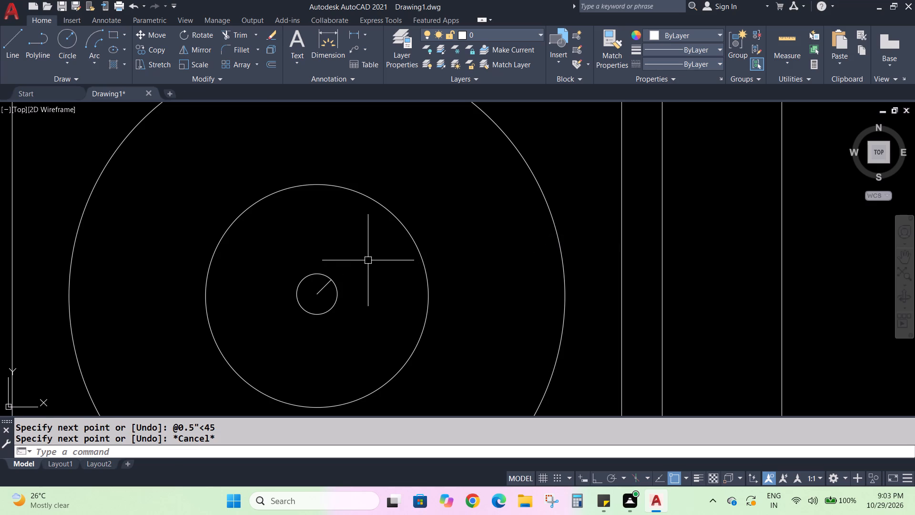
# Extend the short 45-degree line from the smallest circle outward to the middle circle.
pyautogui.write('EX')
pyautogui.press('Return')
pyautogui.click(334, 277)
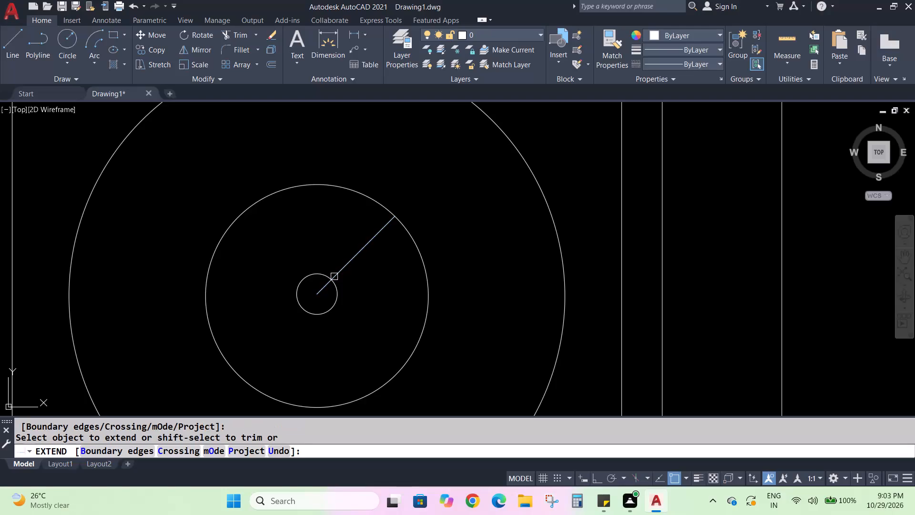
pyautogui.press('Escape')
pyautogui.press('Escape')
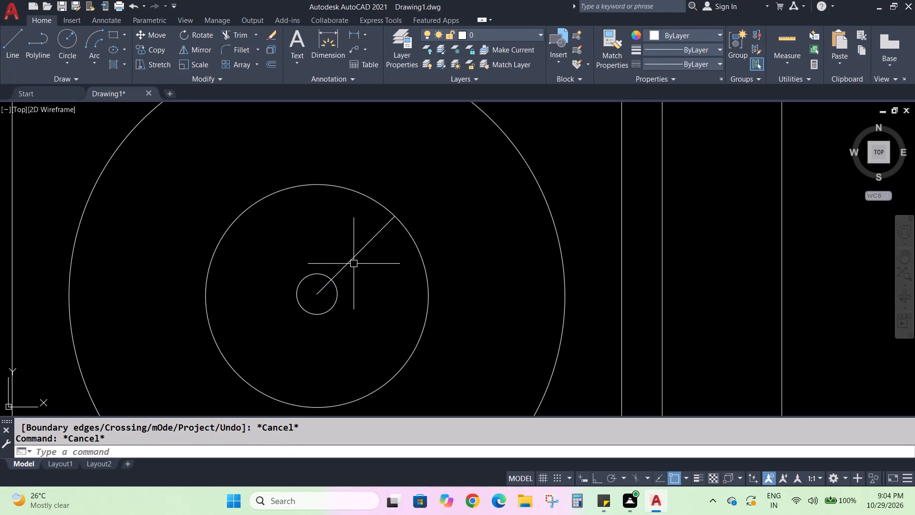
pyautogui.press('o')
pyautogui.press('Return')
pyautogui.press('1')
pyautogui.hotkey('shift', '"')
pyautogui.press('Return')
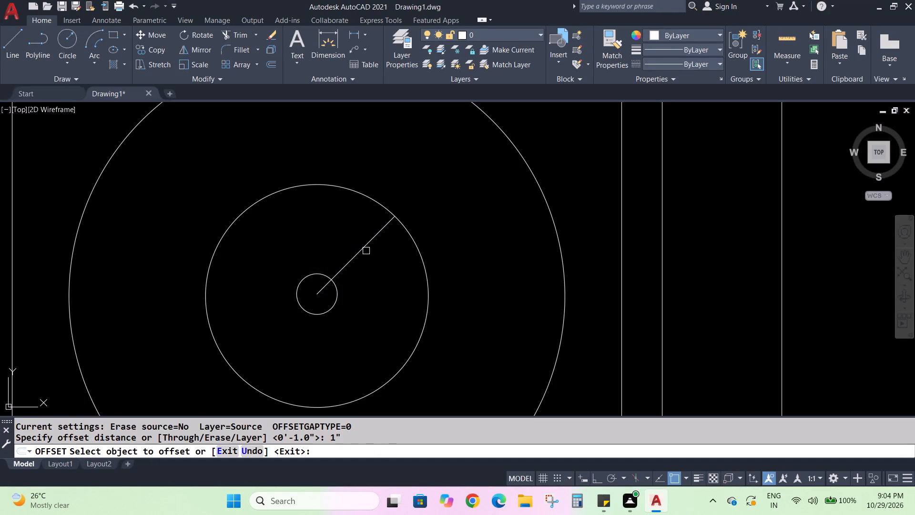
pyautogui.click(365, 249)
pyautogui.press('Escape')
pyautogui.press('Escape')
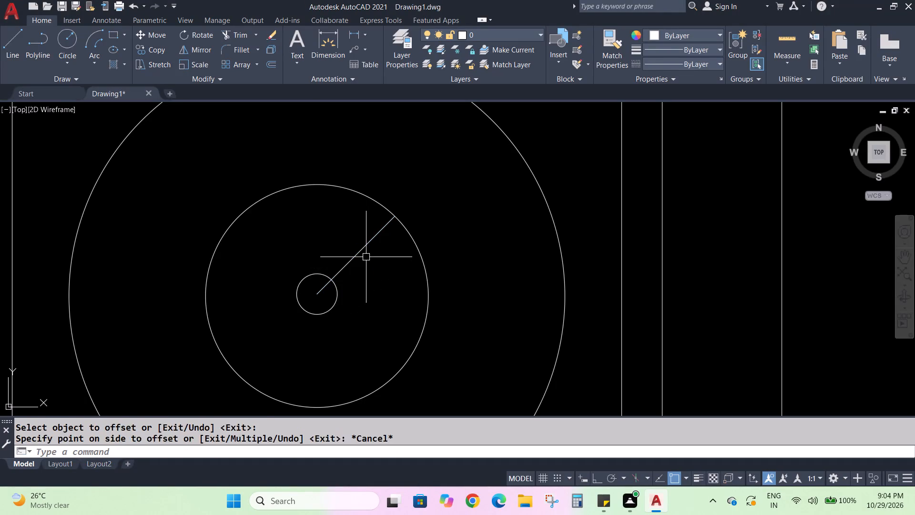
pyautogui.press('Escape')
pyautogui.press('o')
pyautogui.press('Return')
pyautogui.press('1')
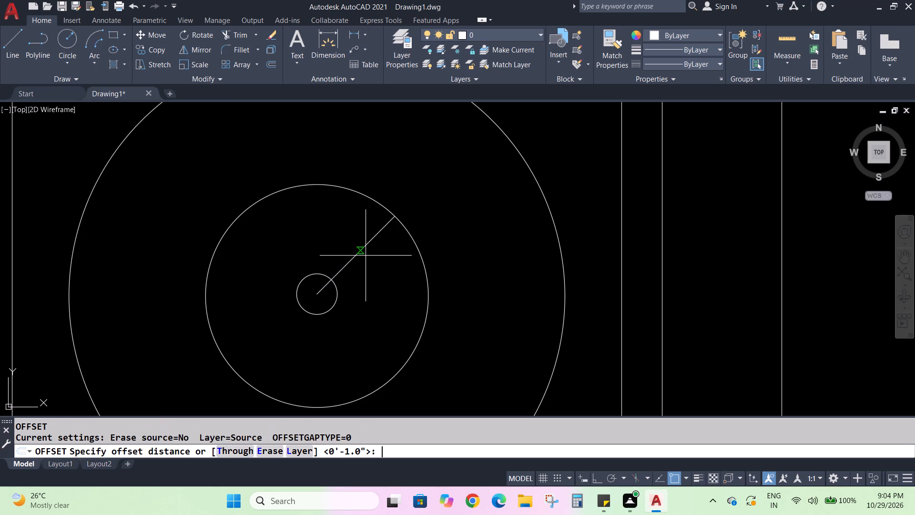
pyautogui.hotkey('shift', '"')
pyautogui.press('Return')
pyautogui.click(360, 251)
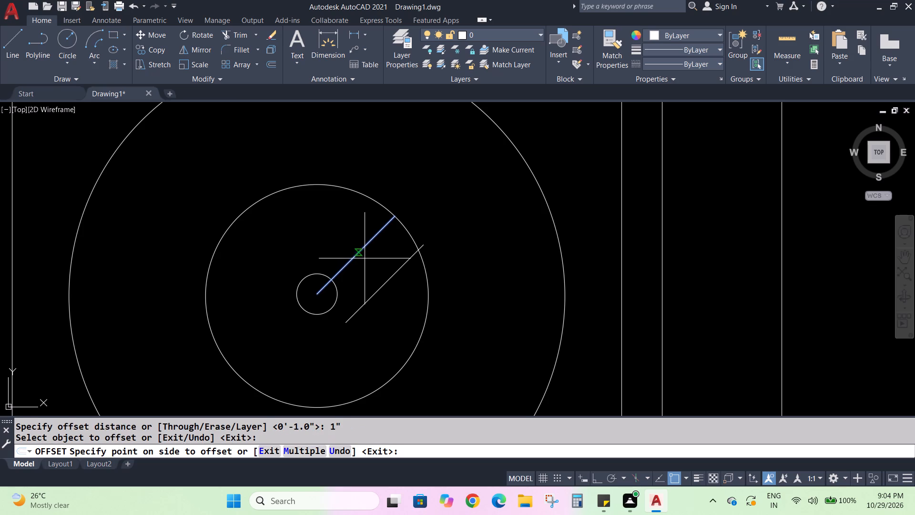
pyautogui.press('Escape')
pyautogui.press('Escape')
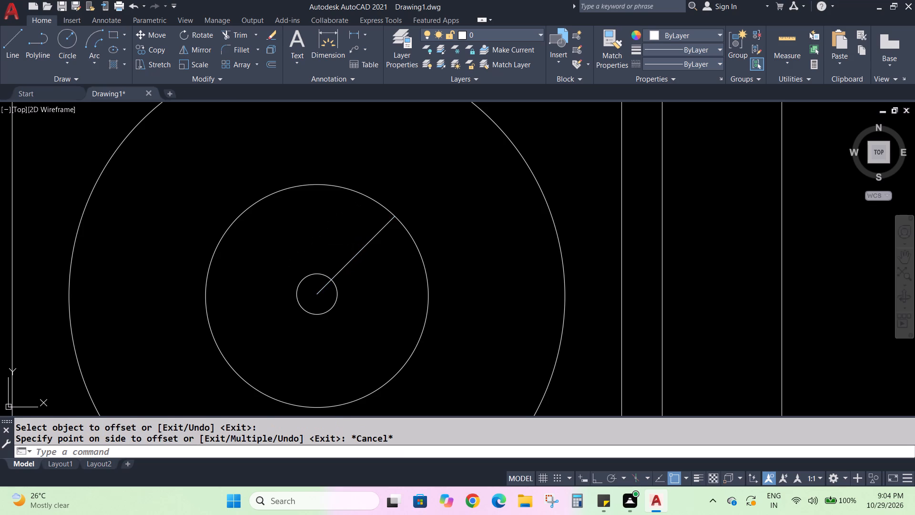
# Offset the 45-degree radial line by 0.5" to both sides.
pyautogui.press('o')
pyautogui.press('Return')
pyautogui.write('0.')
pyautogui.press('5')
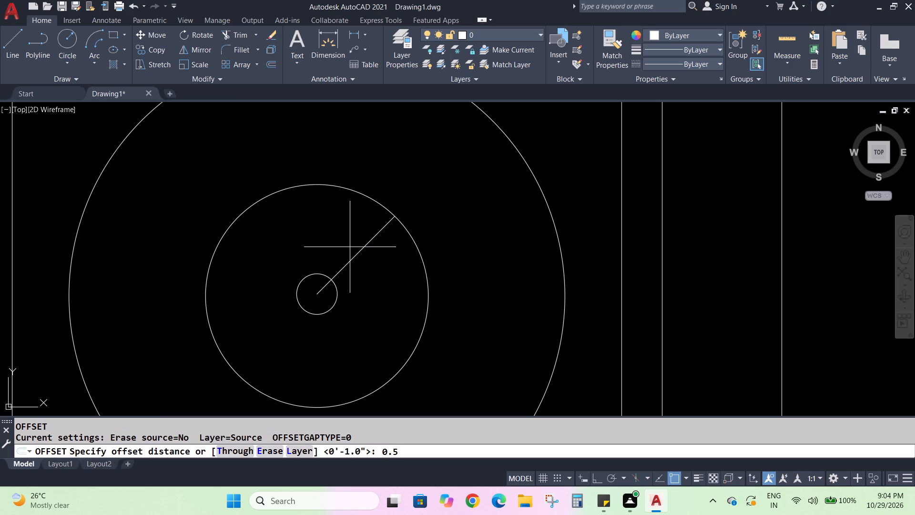
pyautogui.hotkey('shift', '"')
pyautogui.press('Return')
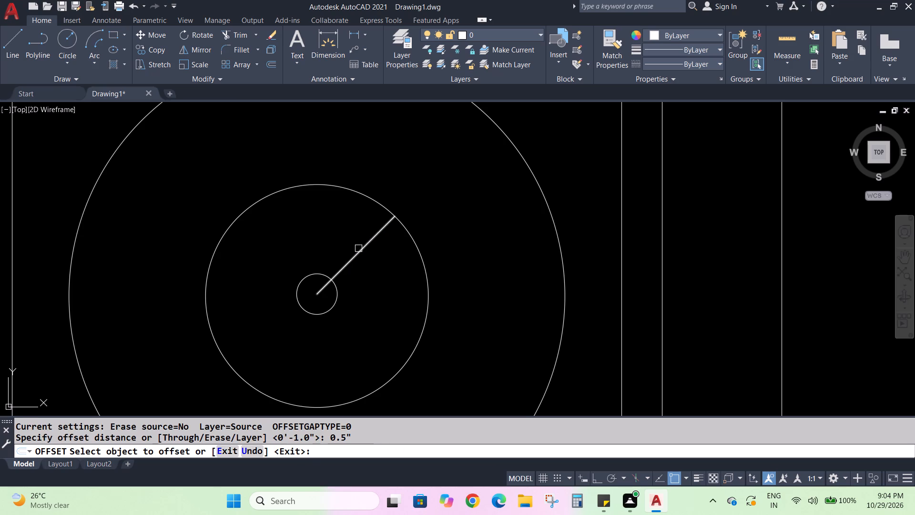
pyautogui.click(359, 252)
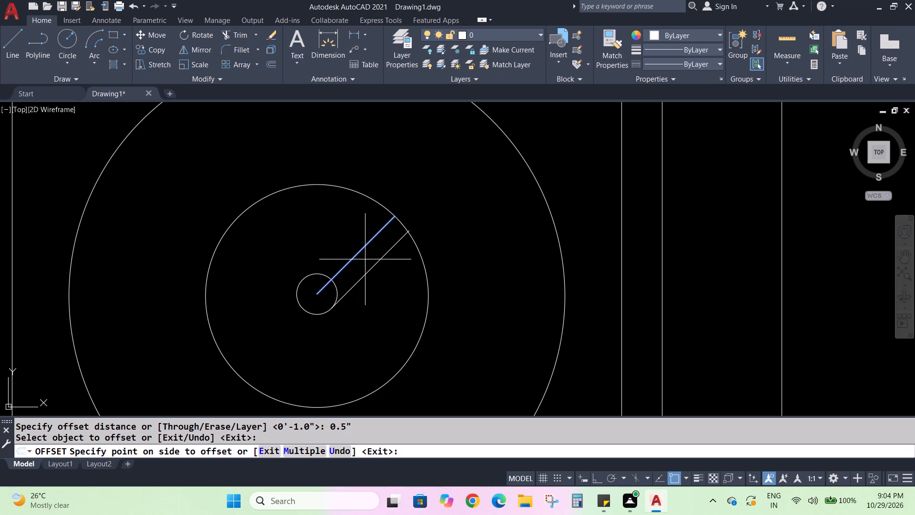
pyautogui.click(365, 259)
pyautogui.click(356, 252)
pyautogui.click(305, 237)
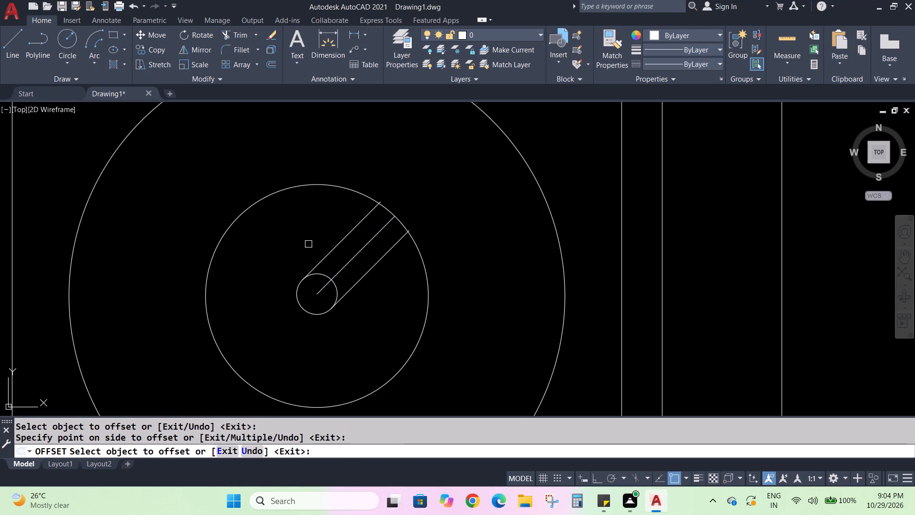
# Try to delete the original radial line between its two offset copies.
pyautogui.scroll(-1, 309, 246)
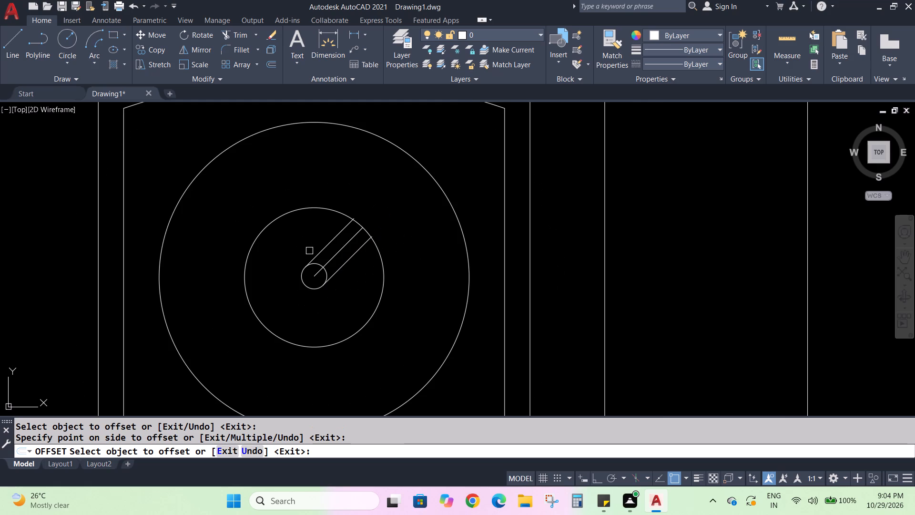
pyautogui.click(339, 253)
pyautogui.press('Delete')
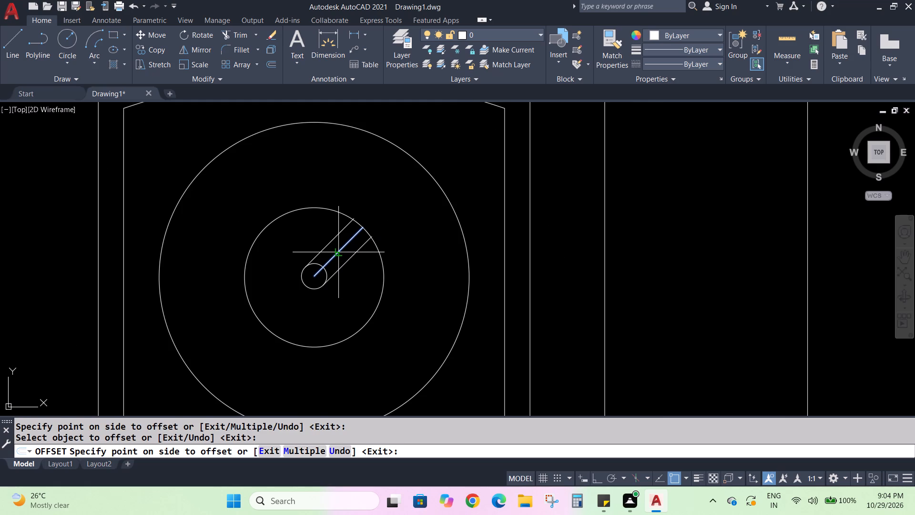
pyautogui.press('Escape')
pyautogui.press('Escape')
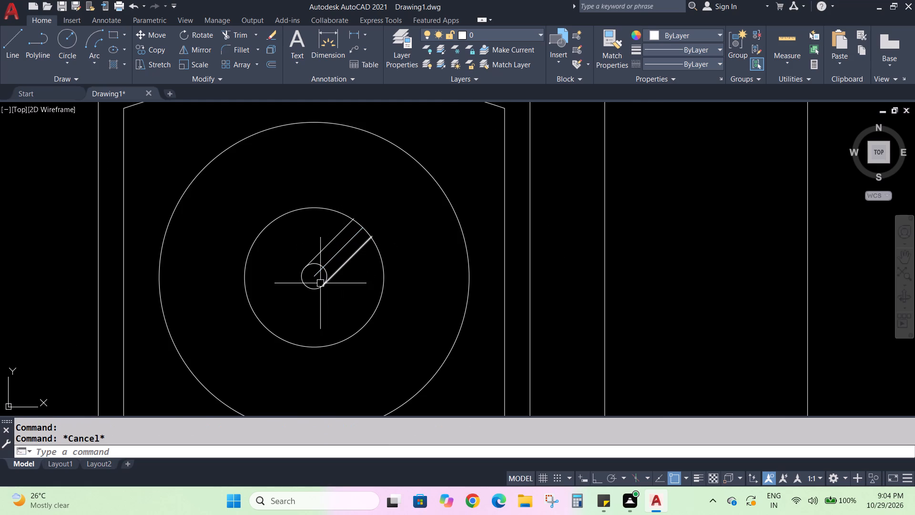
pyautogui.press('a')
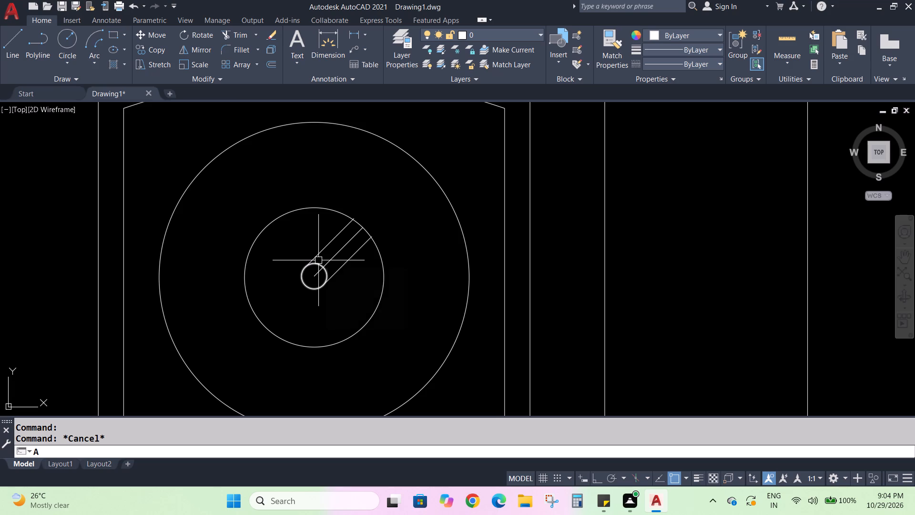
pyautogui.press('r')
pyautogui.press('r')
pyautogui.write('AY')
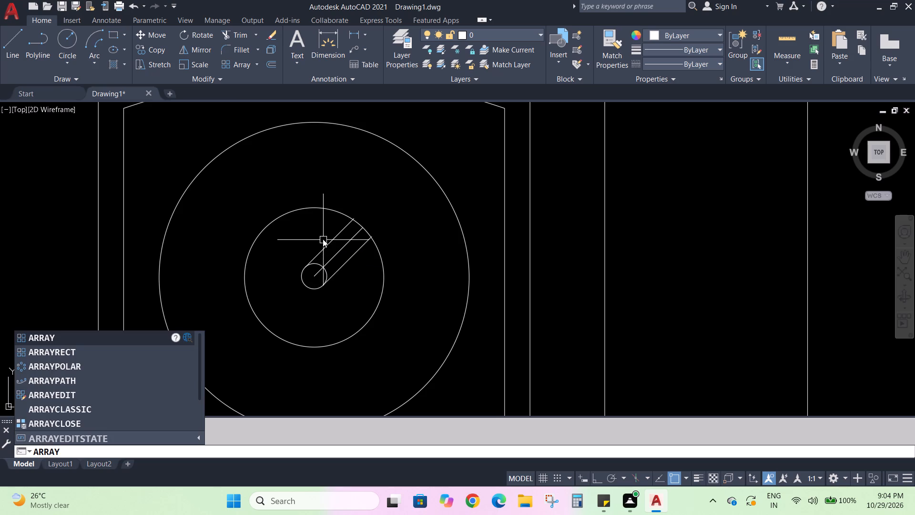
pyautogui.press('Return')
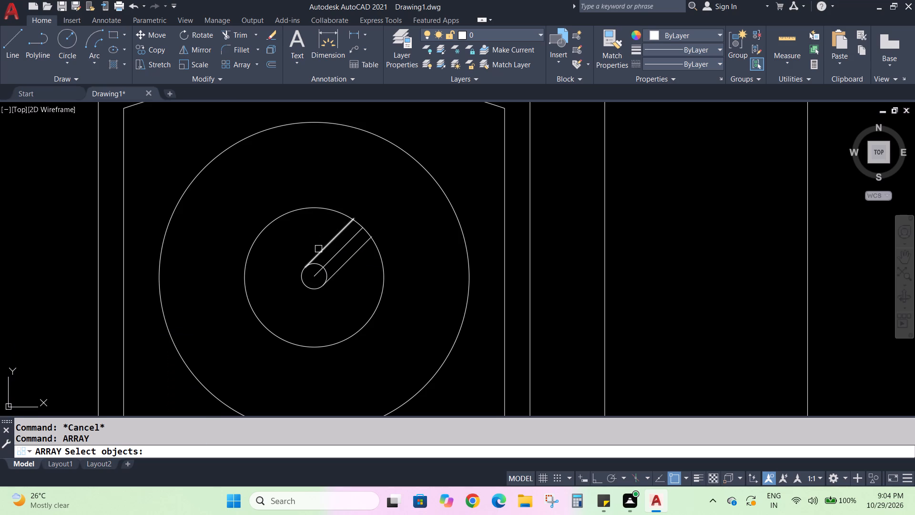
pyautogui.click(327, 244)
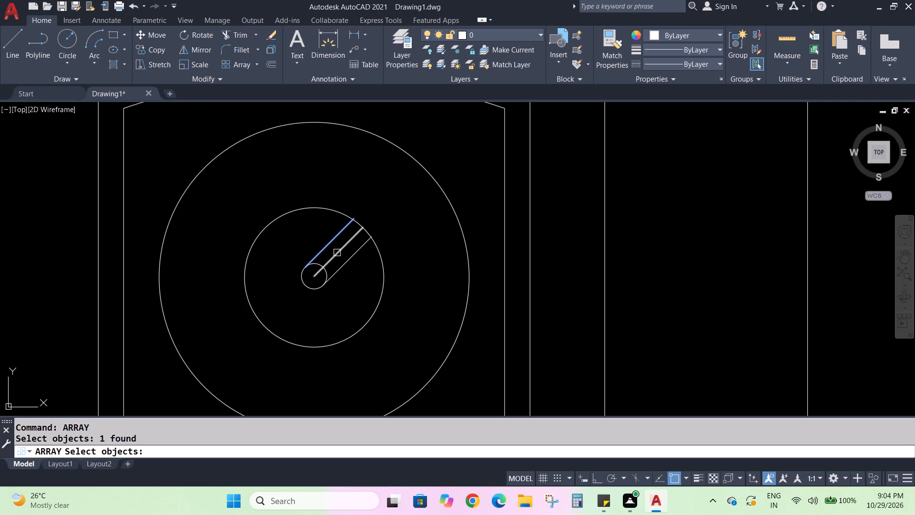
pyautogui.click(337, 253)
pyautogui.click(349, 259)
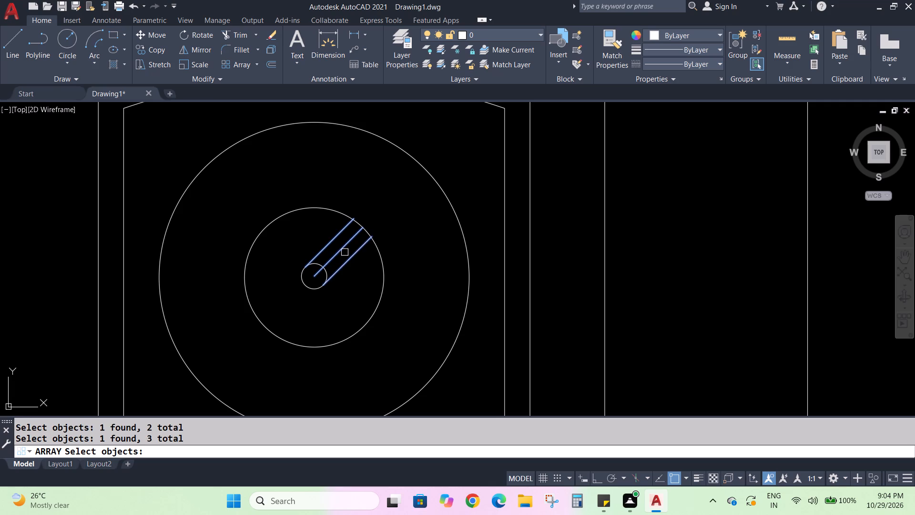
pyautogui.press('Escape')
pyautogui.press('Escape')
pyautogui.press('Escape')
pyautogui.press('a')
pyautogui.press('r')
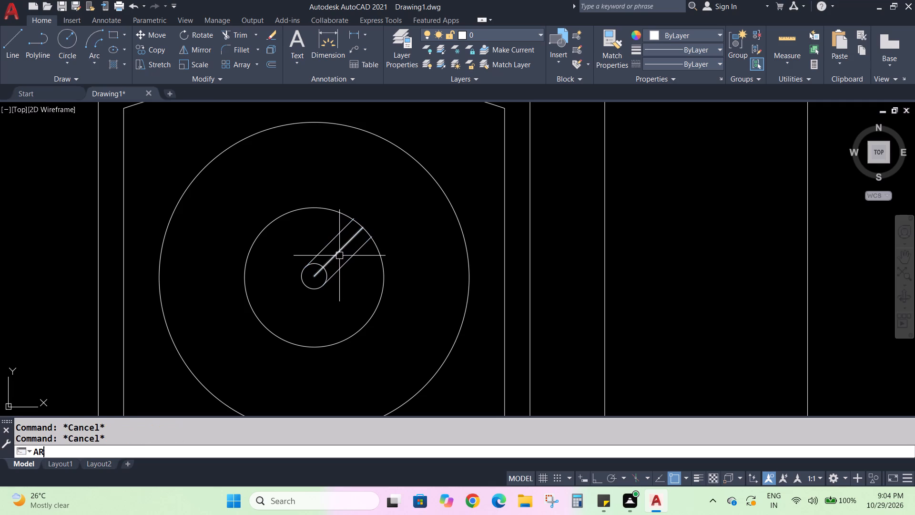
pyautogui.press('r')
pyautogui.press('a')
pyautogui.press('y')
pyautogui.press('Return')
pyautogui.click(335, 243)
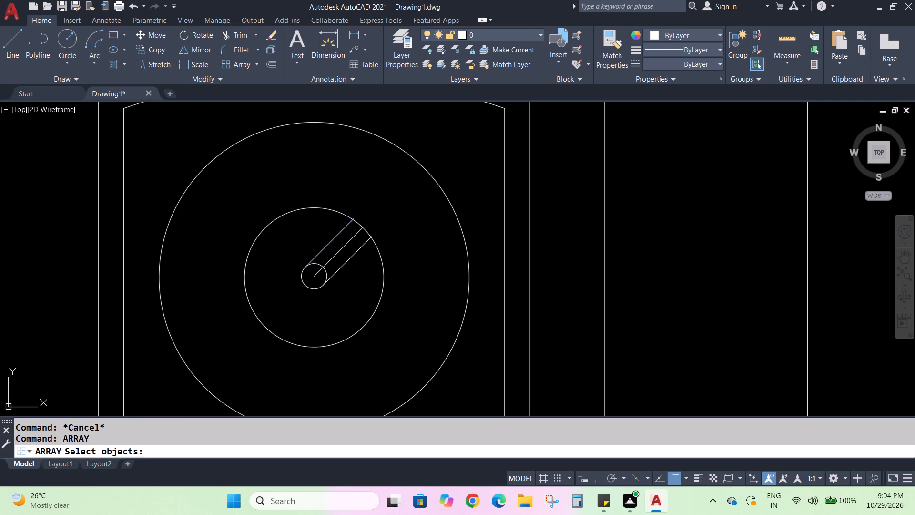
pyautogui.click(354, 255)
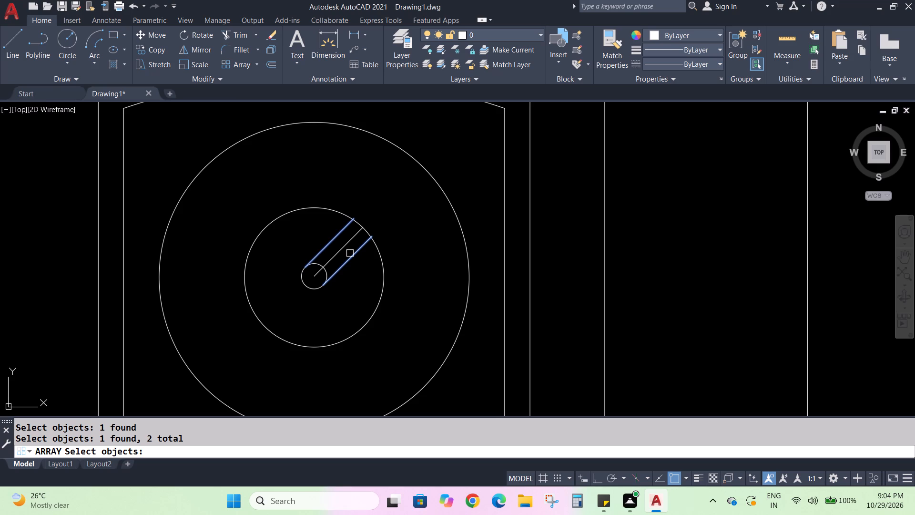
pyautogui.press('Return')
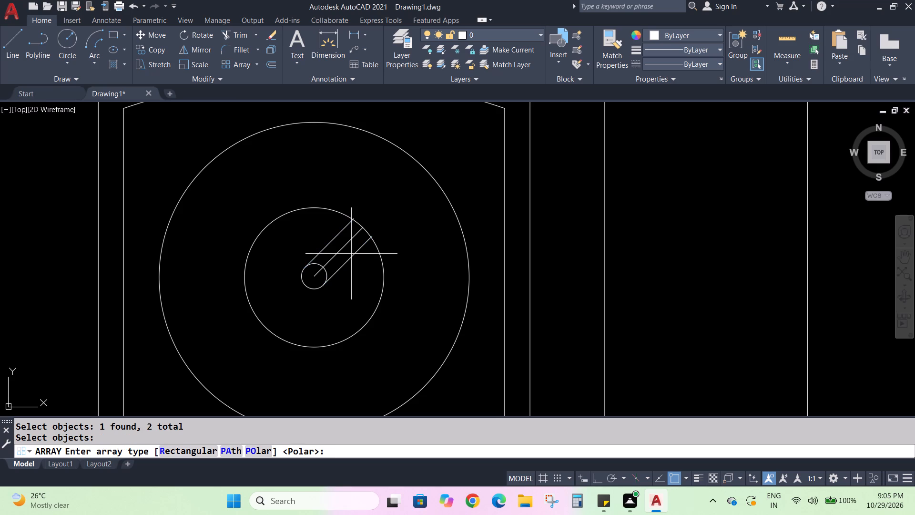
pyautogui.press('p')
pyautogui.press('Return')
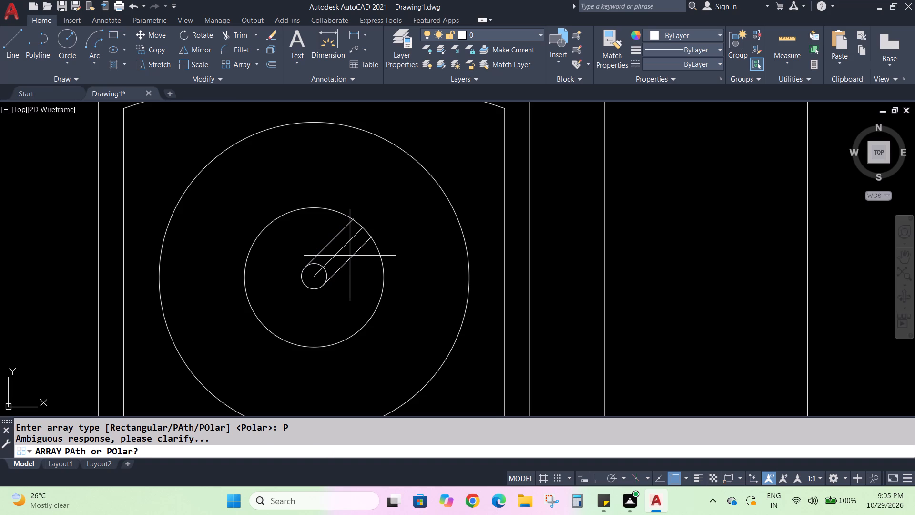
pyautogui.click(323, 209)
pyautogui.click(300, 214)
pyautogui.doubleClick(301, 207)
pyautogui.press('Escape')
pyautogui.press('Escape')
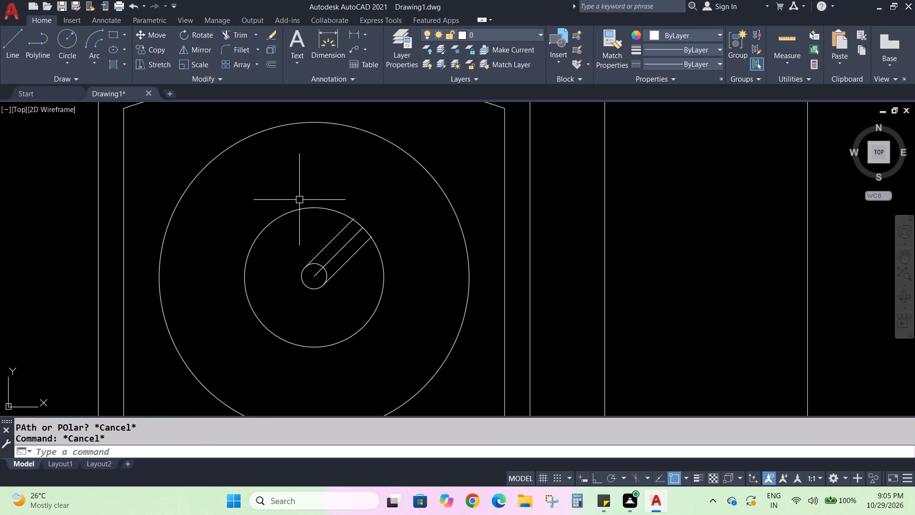
# Create a polar array of the two offset radial lines around the center of the smallest circle.
pyautogui.write('AR')
pyautogui.press('r')
pyautogui.write('AT')
pyautogui.press('BackSpace')
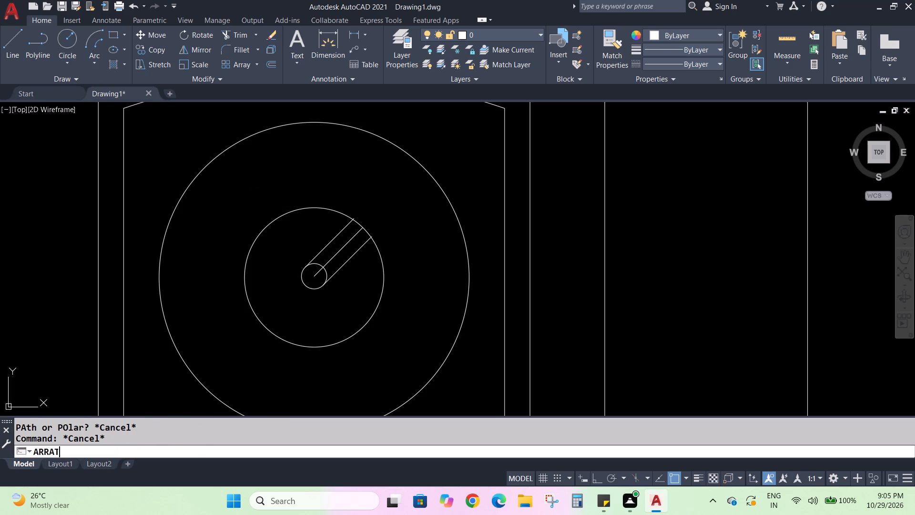
pyautogui.press('y')
pyautogui.press('Return')
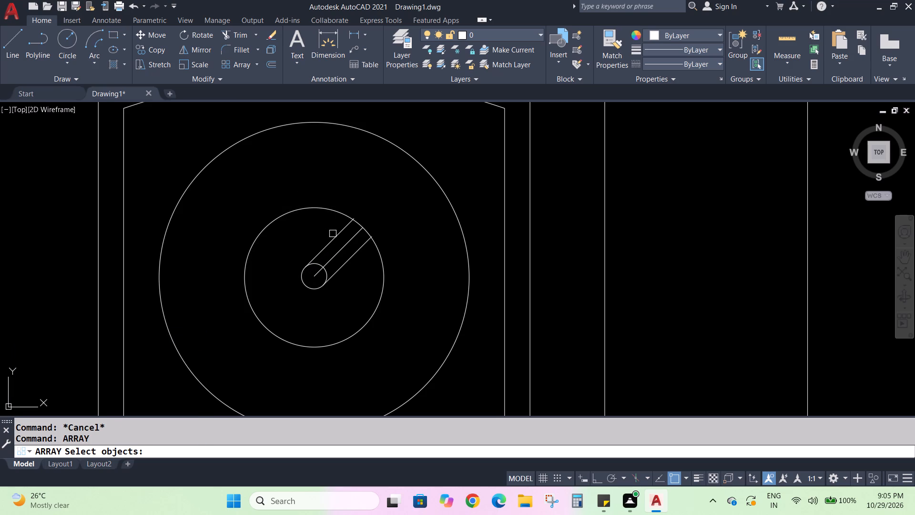
pyautogui.click(334, 235)
pyautogui.click(353, 255)
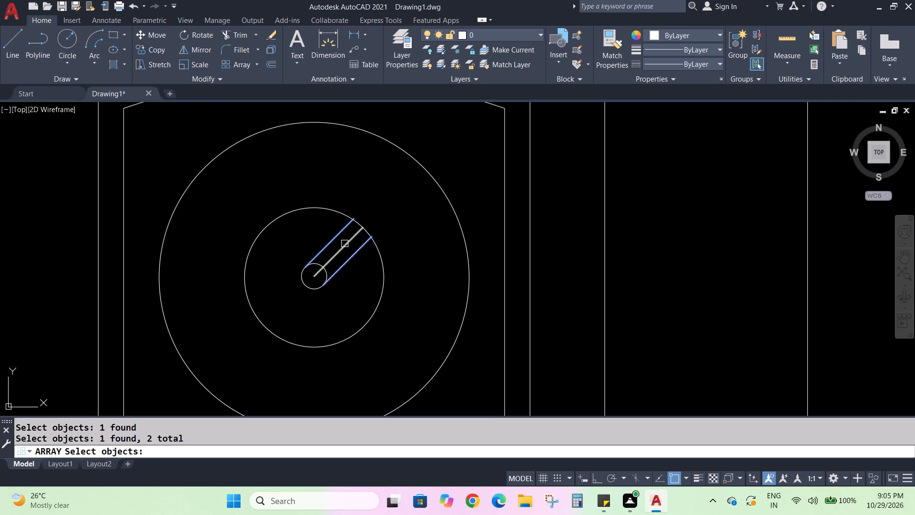
pyautogui.press('Return')
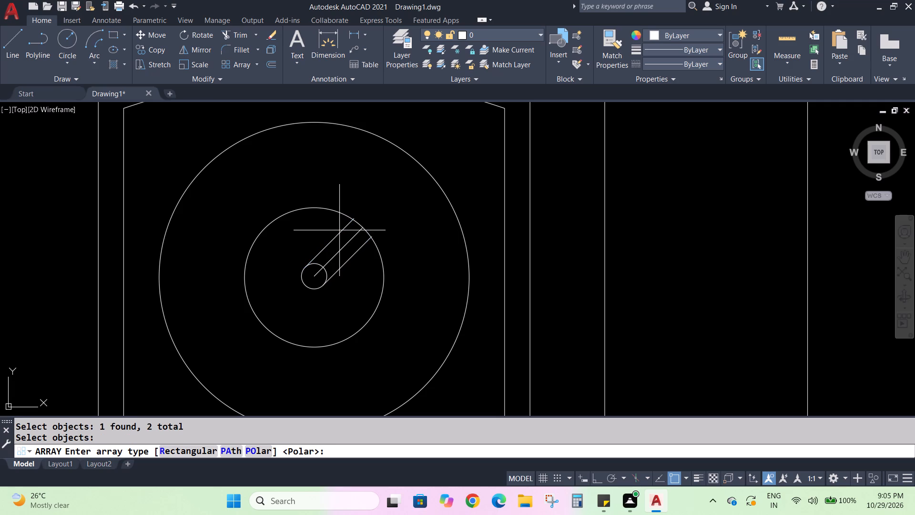
pyautogui.press('p')
pyautogui.press('Return')
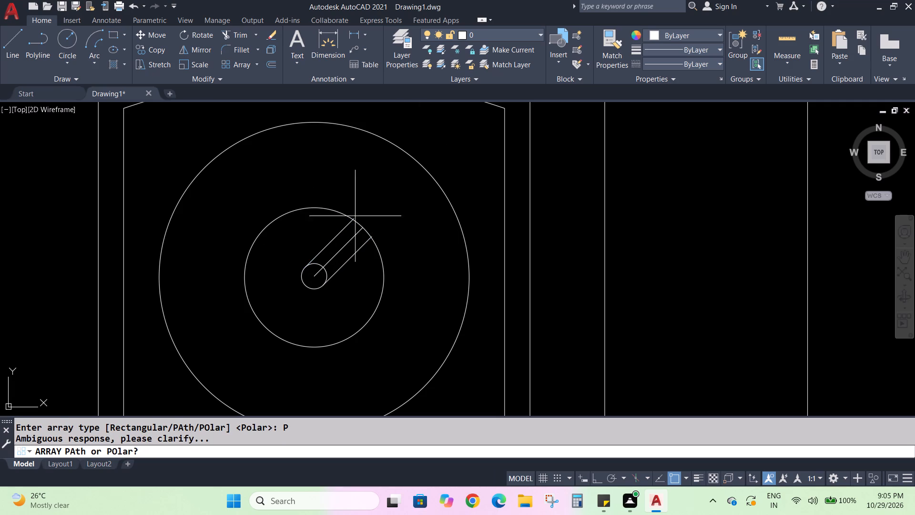
pyautogui.click(304, 266)
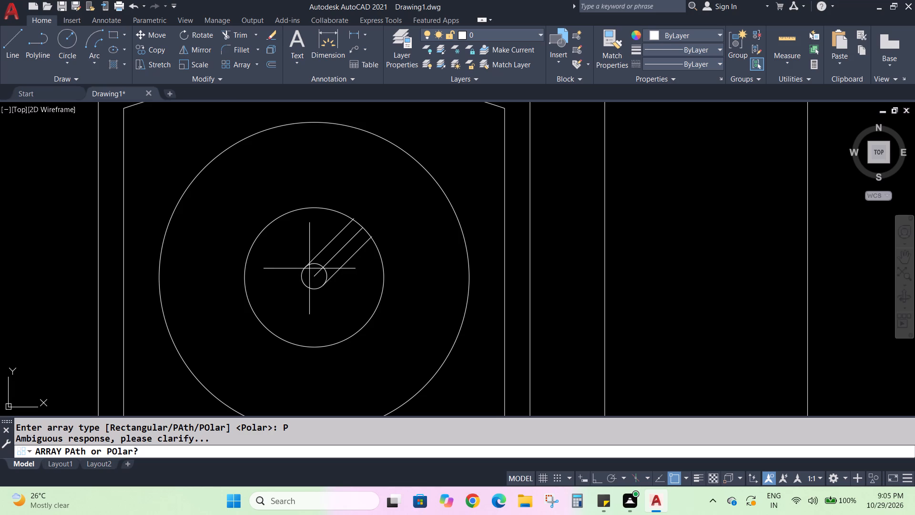
pyautogui.moveTo(291, 257); pyautogui.dragTo(328, 287)
pyautogui.press('p')
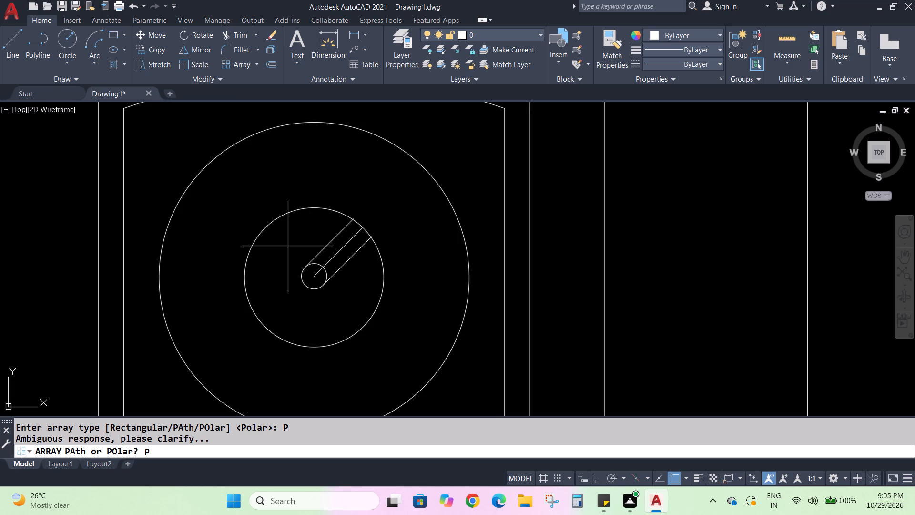
pyautogui.write('PL')
pyautogui.press('a')
pyautogui.press('r')
pyautogui.press('BackSpace')
pyautogui.press('BackSpace')
pyautogui.press('BackSpace')
pyautogui.press('BackSpace')
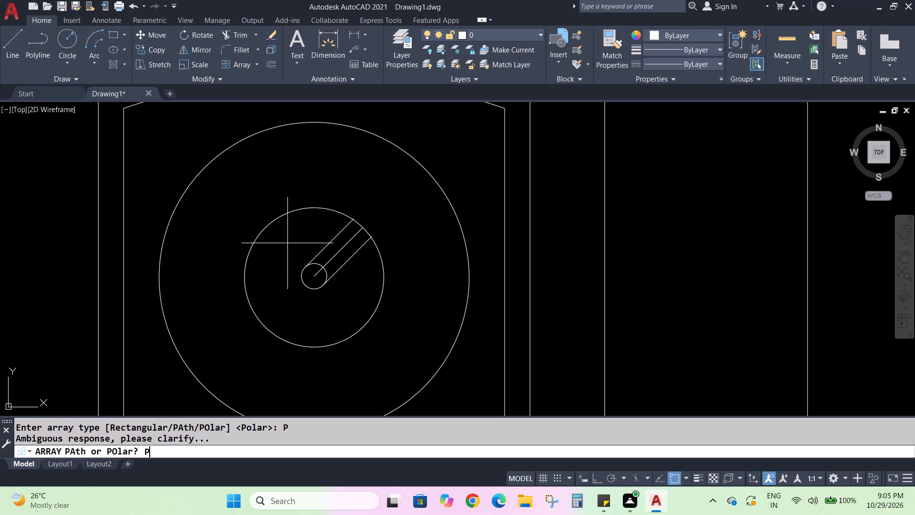
pyautogui.press('o')
pyautogui.press('l')
pyautogui.press('a')
pyautogui.press('r')
pyautogui.press('Return')
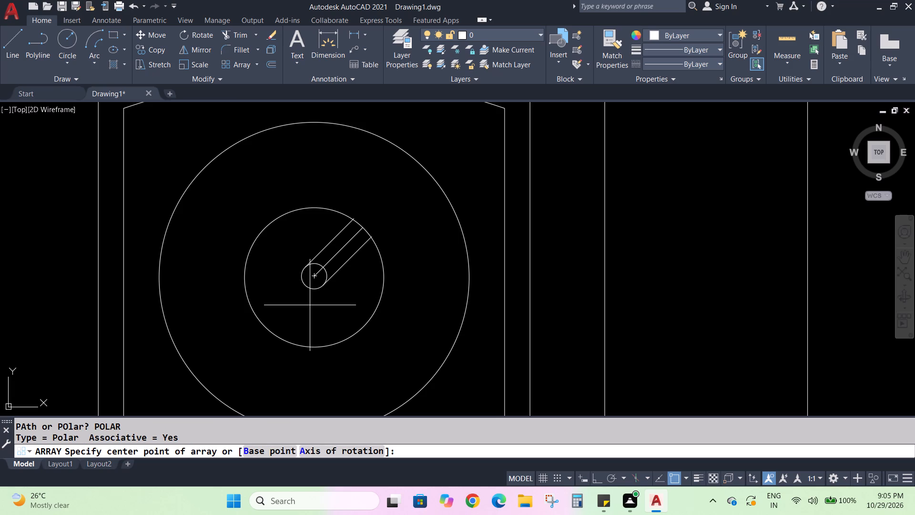
pyautogui.click(315, 276)
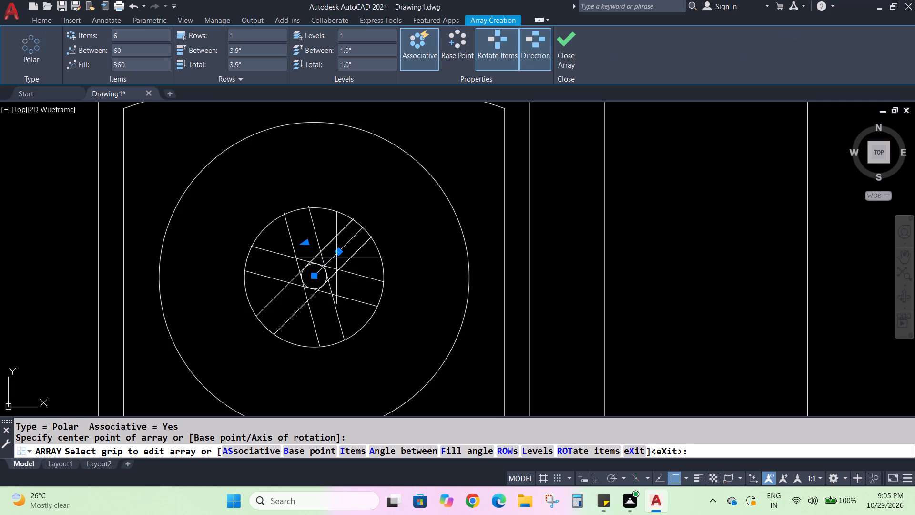
# Keep the arrayed line pairs rotated around the center and set the array's item count to 3.
pyautogui.click(602, 450)
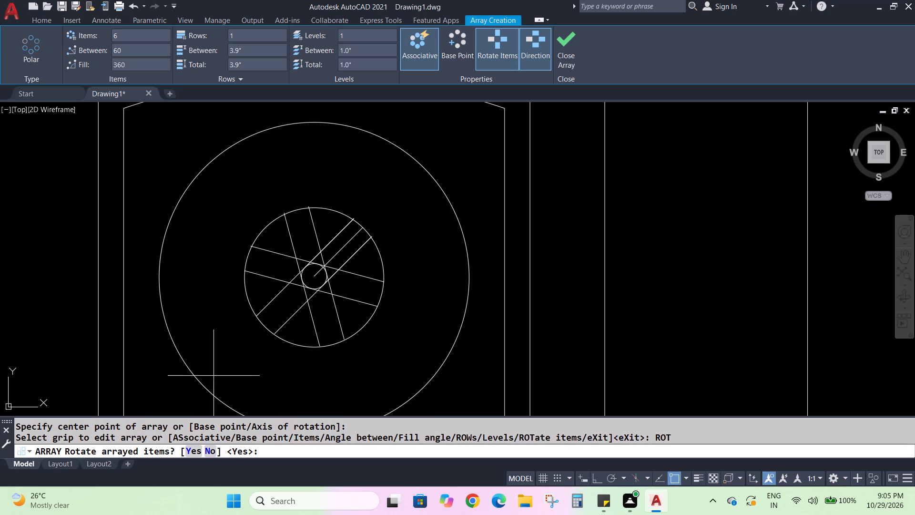
pyautogui.press('3')
pyautogui.press('Return')
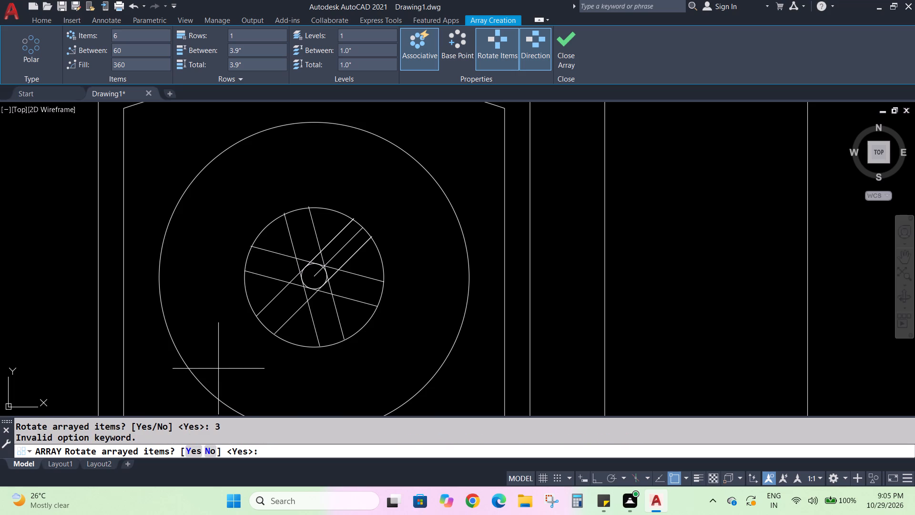
pyautogui.click(196, 454)
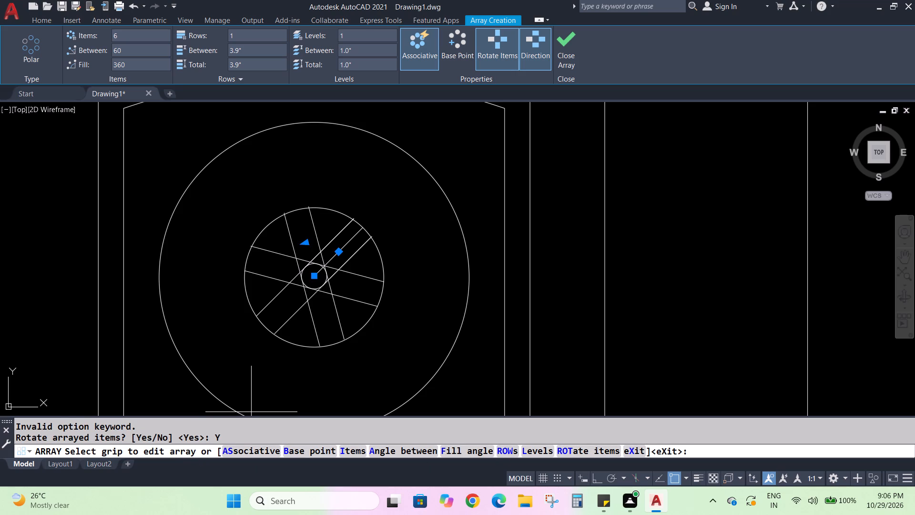
pyautogui.click(349, 446)
pyautogui.press('3')
pyautogui.press('Return')
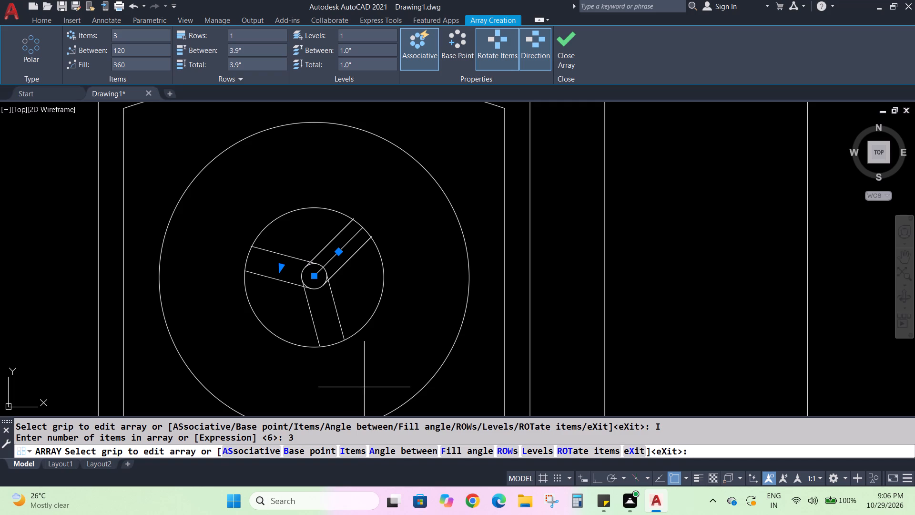
pyautogui.press('Escape')
pyautogui.press('Escape')
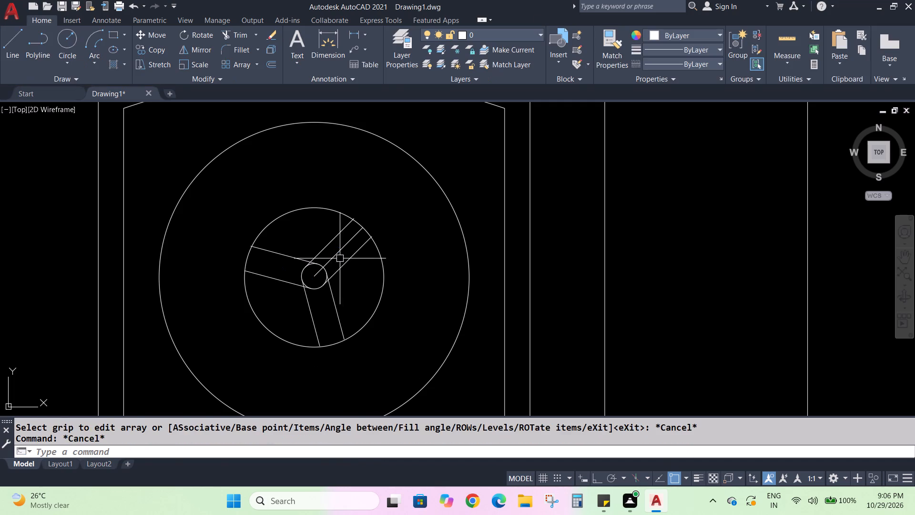
# Delete the original 45-degree line running between the two arrayed radial lines.
pyautogui.click(337, 253)
pyautogui.press('Delete')
pyautogui.scroll(2, 325, 265)
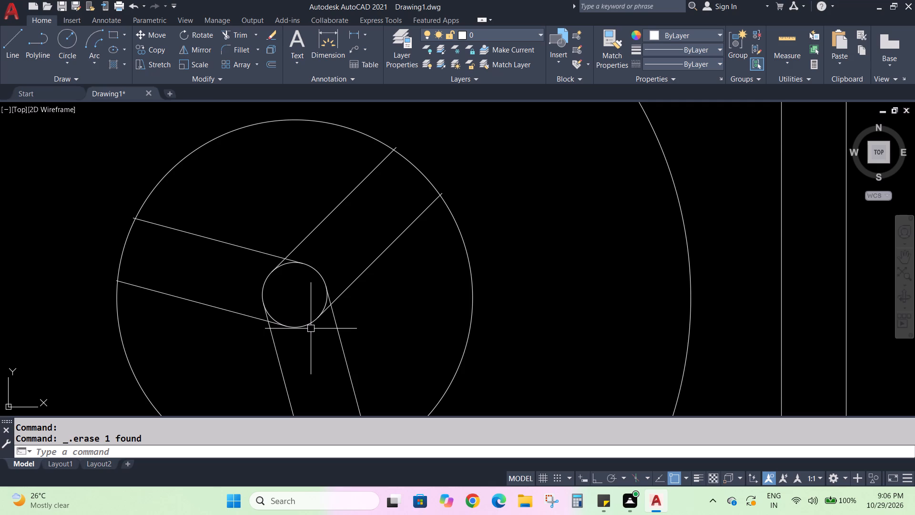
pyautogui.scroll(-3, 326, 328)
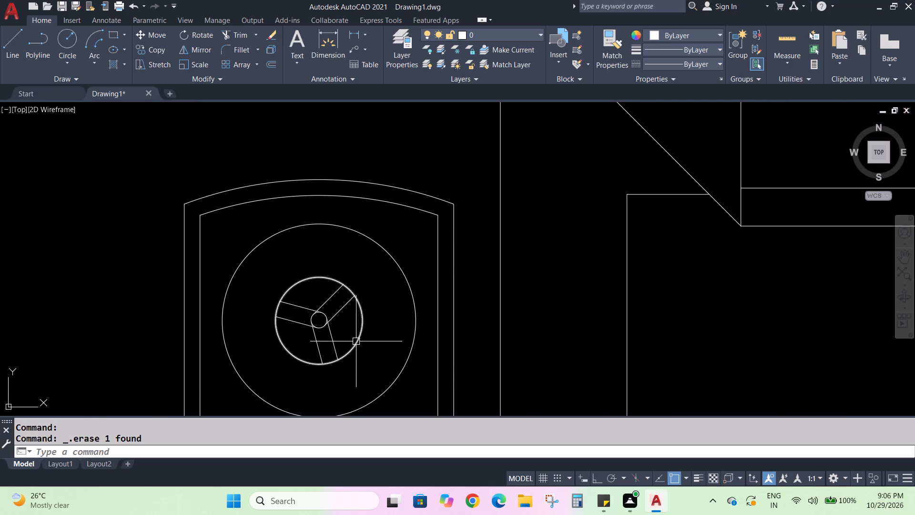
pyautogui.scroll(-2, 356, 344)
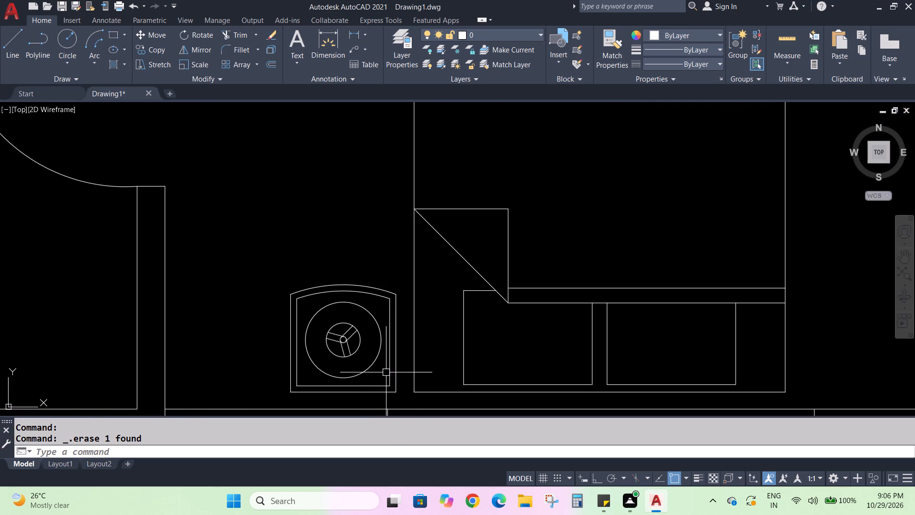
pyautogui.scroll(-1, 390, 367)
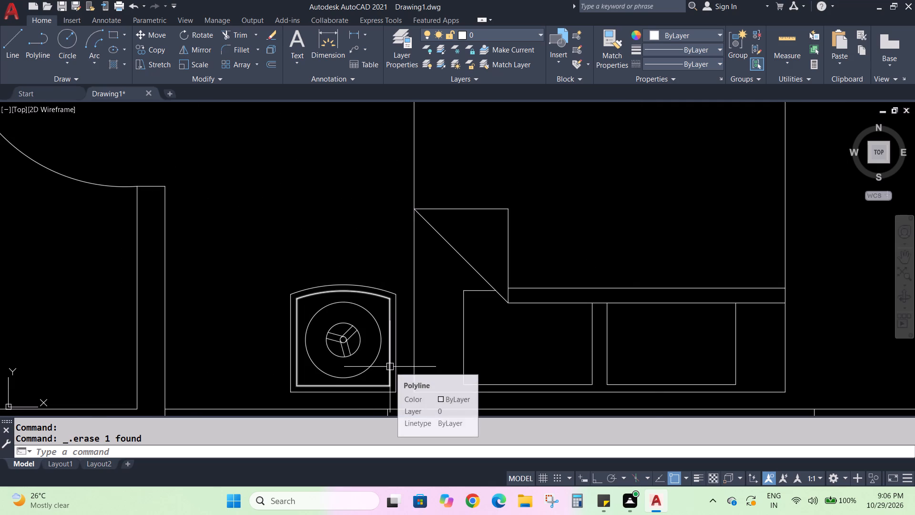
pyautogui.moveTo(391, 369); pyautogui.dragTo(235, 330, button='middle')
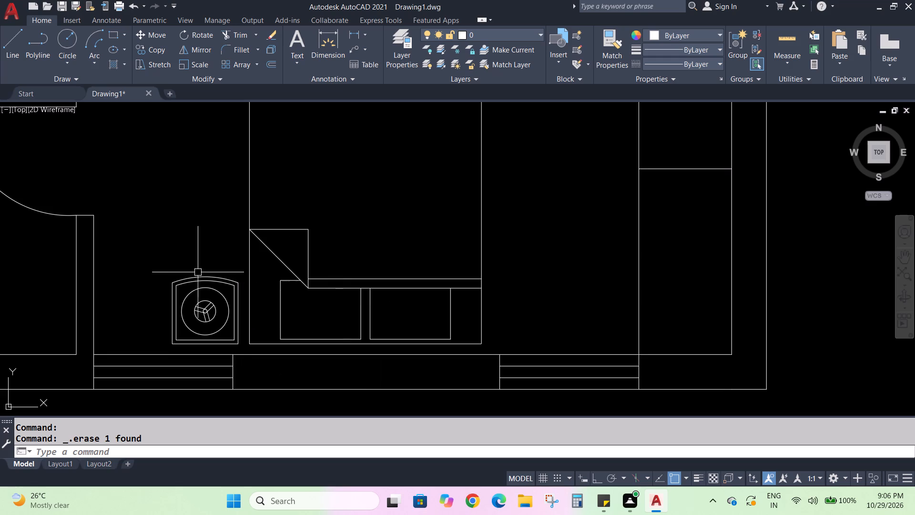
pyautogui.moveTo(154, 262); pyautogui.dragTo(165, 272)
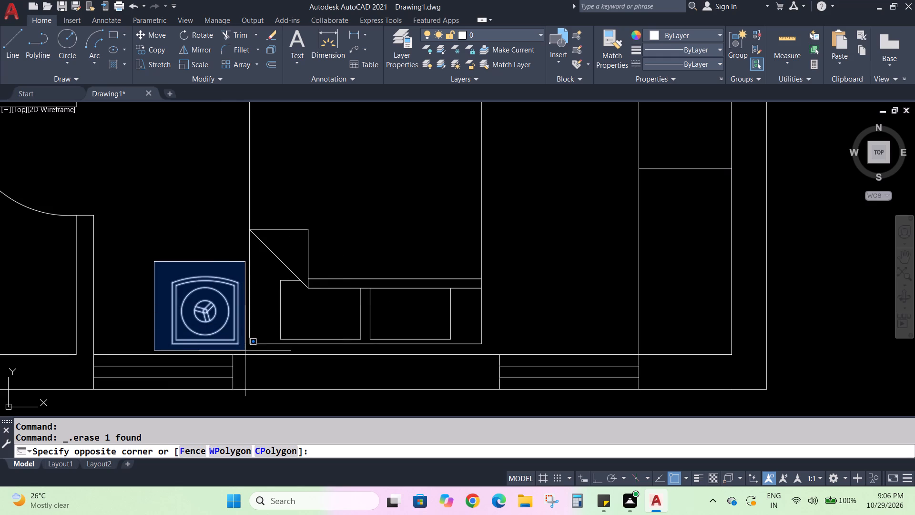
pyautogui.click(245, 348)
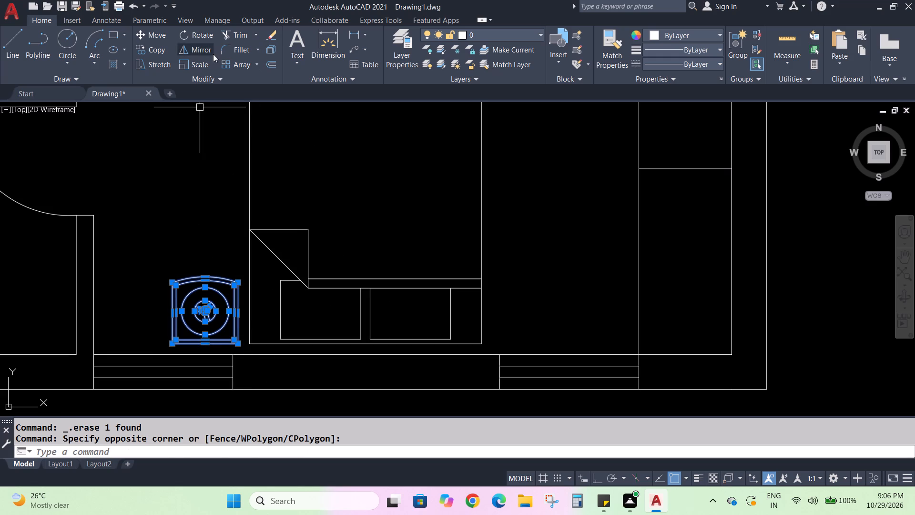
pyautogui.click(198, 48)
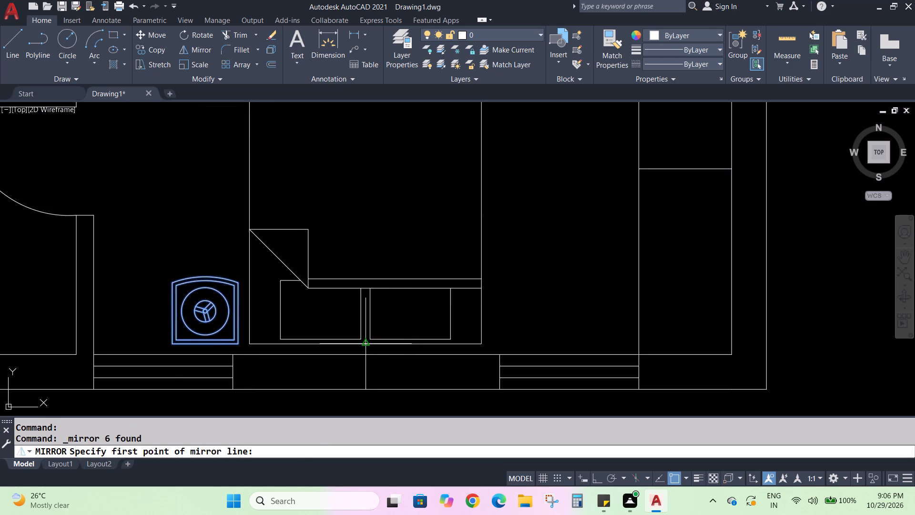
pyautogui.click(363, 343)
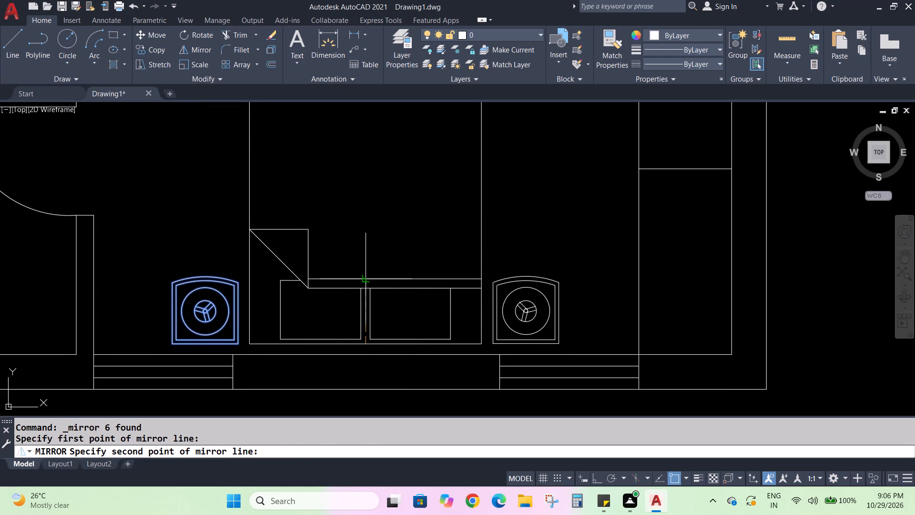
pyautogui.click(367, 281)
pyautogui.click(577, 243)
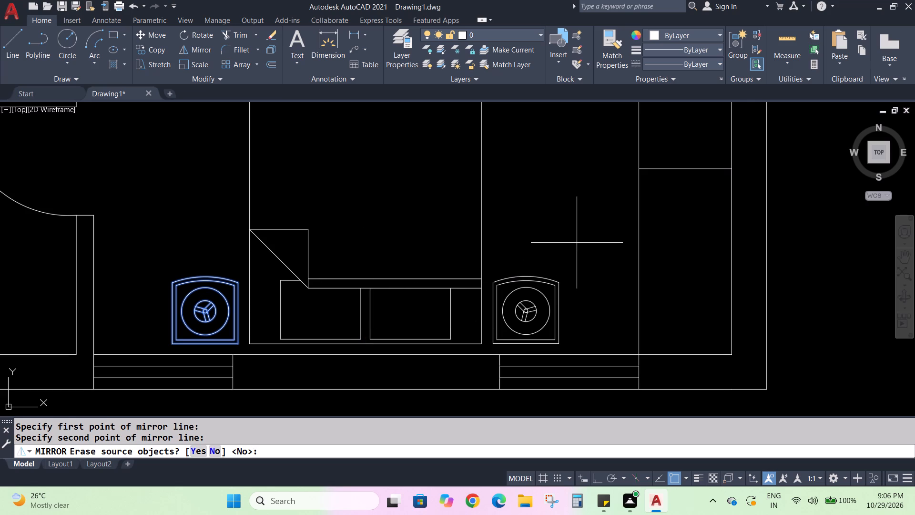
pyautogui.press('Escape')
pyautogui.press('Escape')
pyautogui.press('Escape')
# Mirror the whole bedside table across the bed's vertical centerline to its other side, keeping the source objects.
pyautogui.click(159, 266)
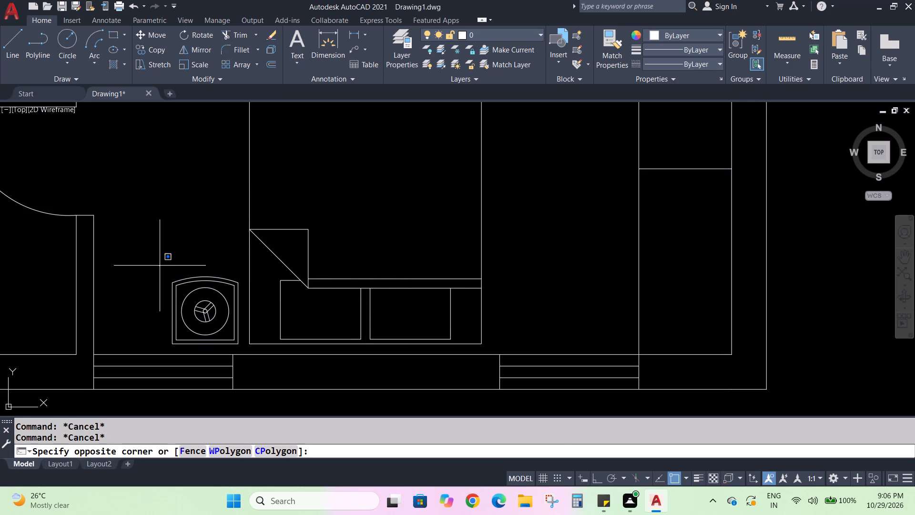
pyautogui.click(243, 348)
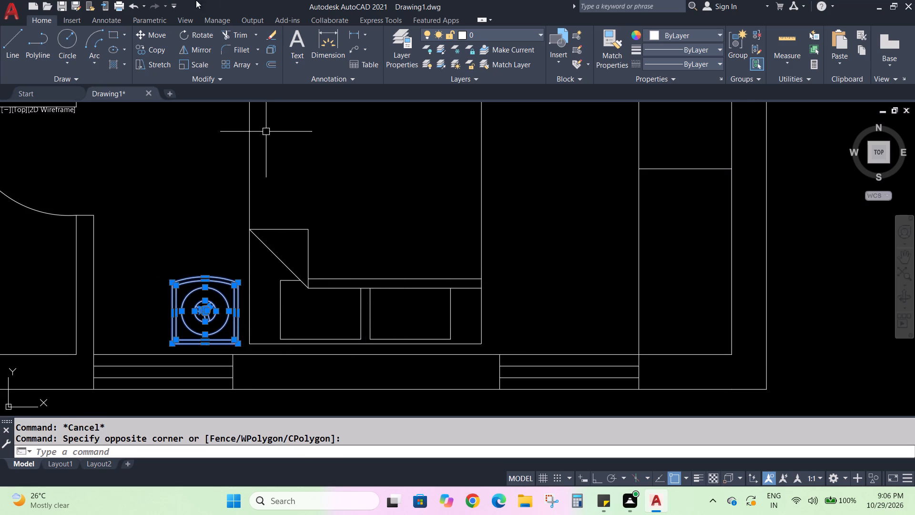
pyautogui.click(194, 48)
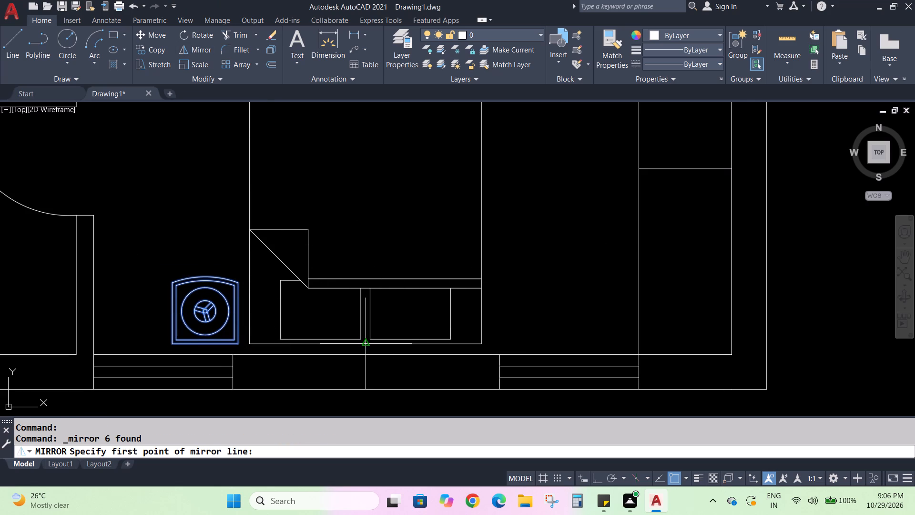
pyautogui.click(364, 342)
pyautogui.click(364, 279)
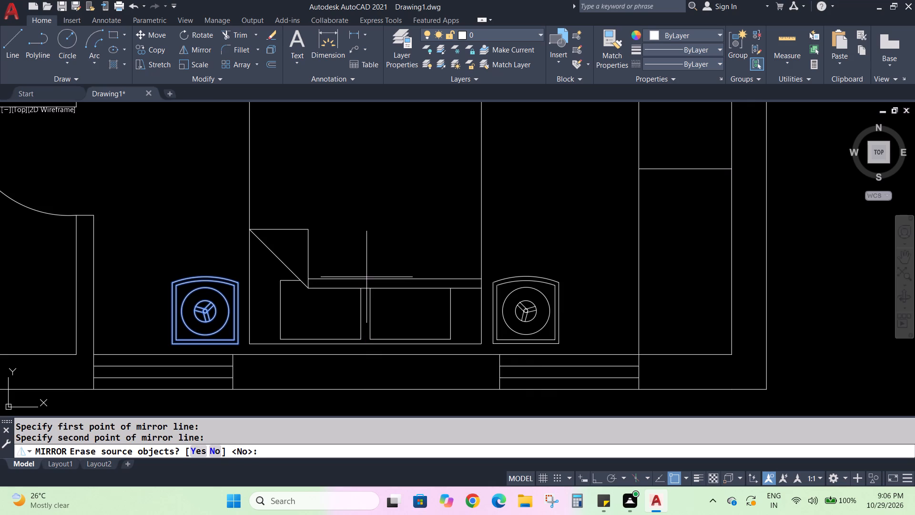
pyautogui.press('Return')
pyautogui.scroll(-2, 520, 300)
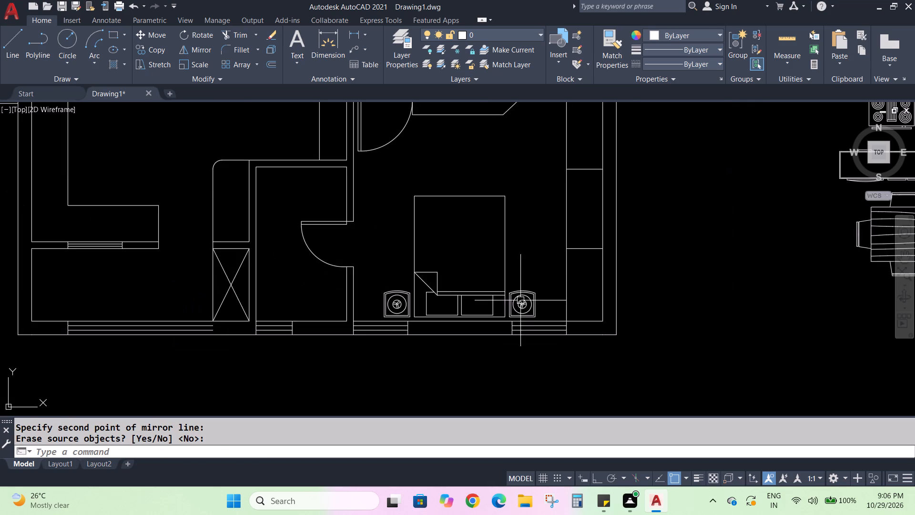
pyautogui.scroll(-3, 517, 306)
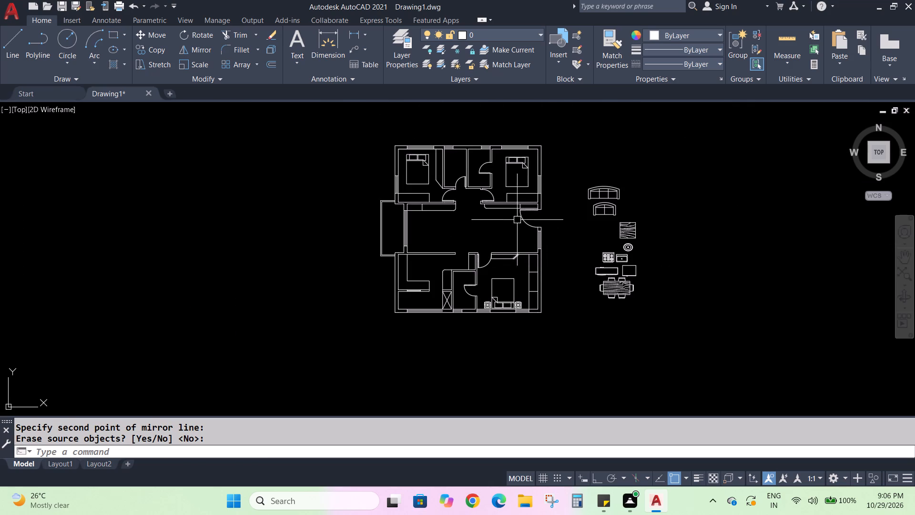
# Delete the old bed blocks from the upper-right and upper-left bedrooms of the floor plan.
pyautogui.click(507, 178)
pyautogui.press('Delete')
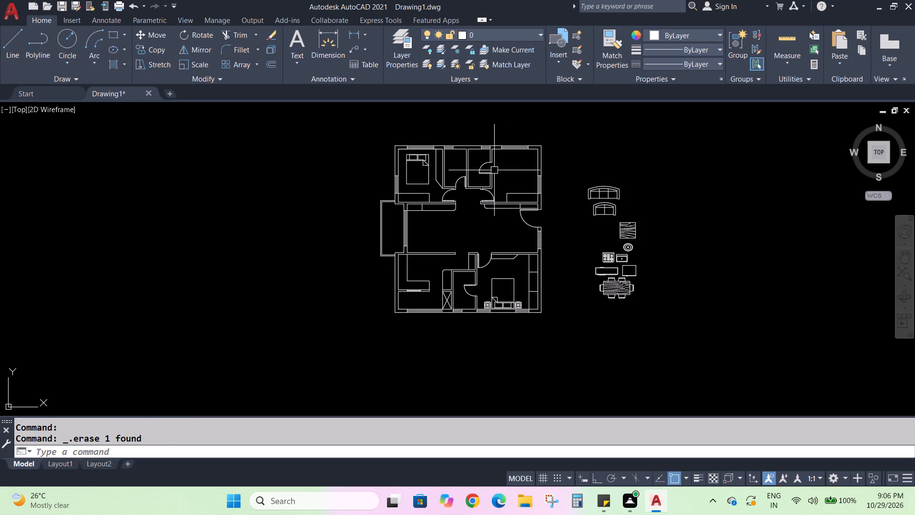
pyautogui.click(413, 161)
pyautogui.press('Delete')
# Copy the lower bedroom's bed together with both bedside tables into the upper-right and upper-left bedrooms.
pyautogui.scroll(2, 487, 292)
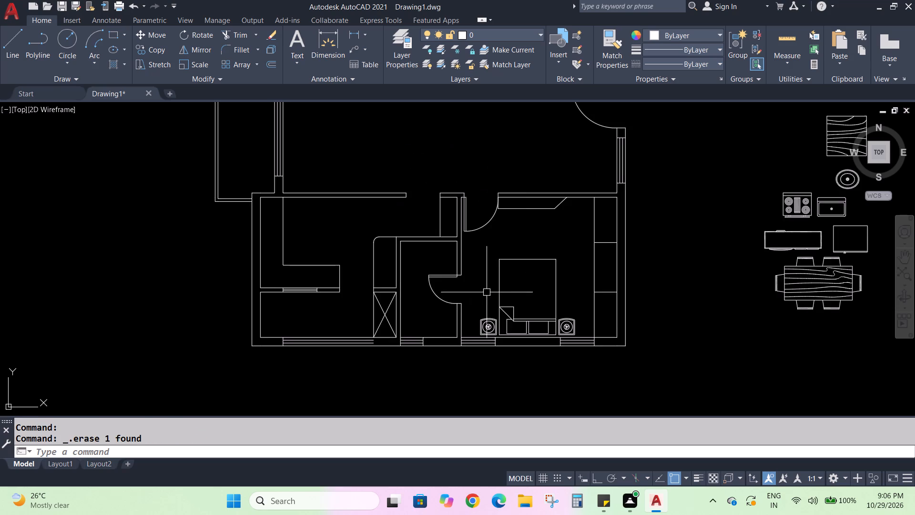
pyautogui.scroll(1, 491, 300)
pyautogui.click(460, 218)
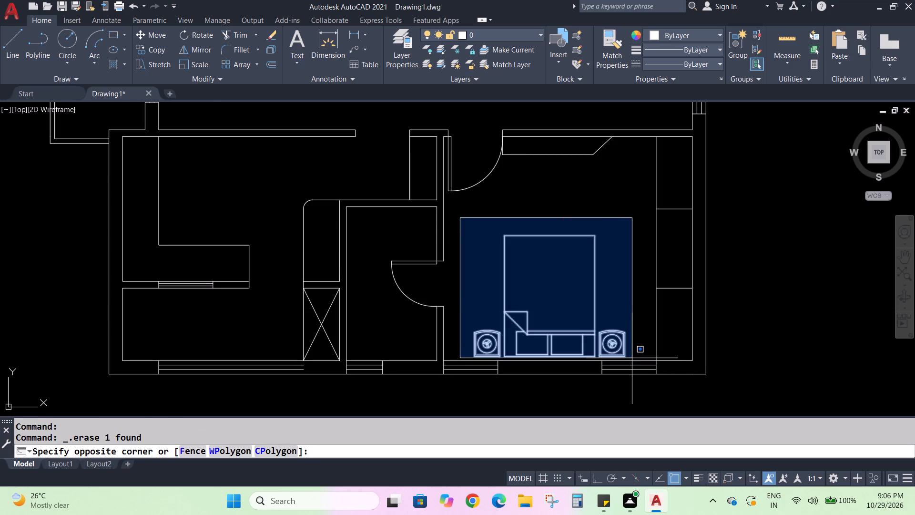
pyautogui.click(635, 358)
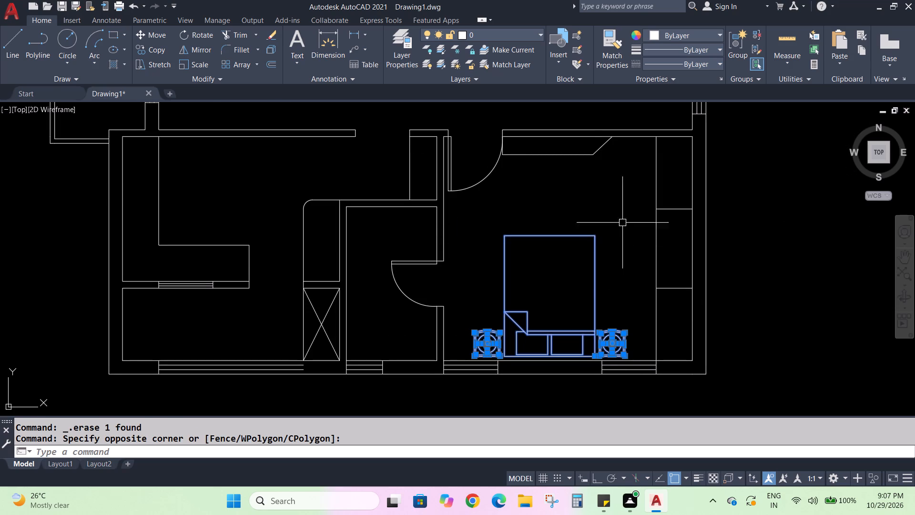
pyautogui.click(158, 50)
pyautogui.scroll(-1, 528, 247)
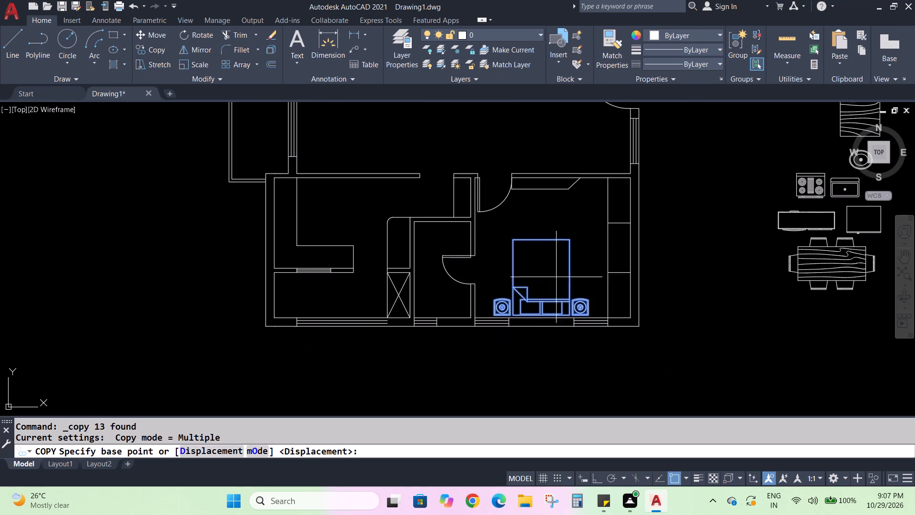
pyautogui.click(554, 241)
pyautogui.scroll(-4, 566, 257)
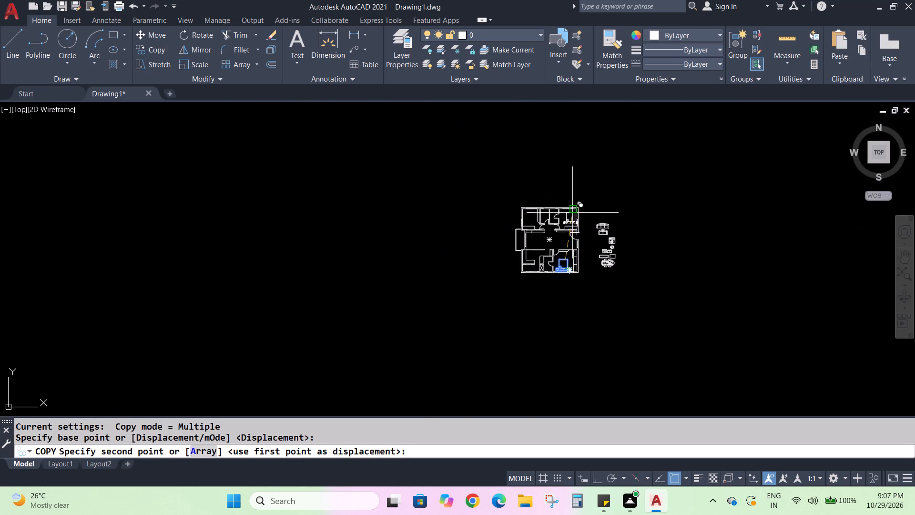
pyautogui.scroll(6, 569, 213)
pyautogui.click(580, 166)
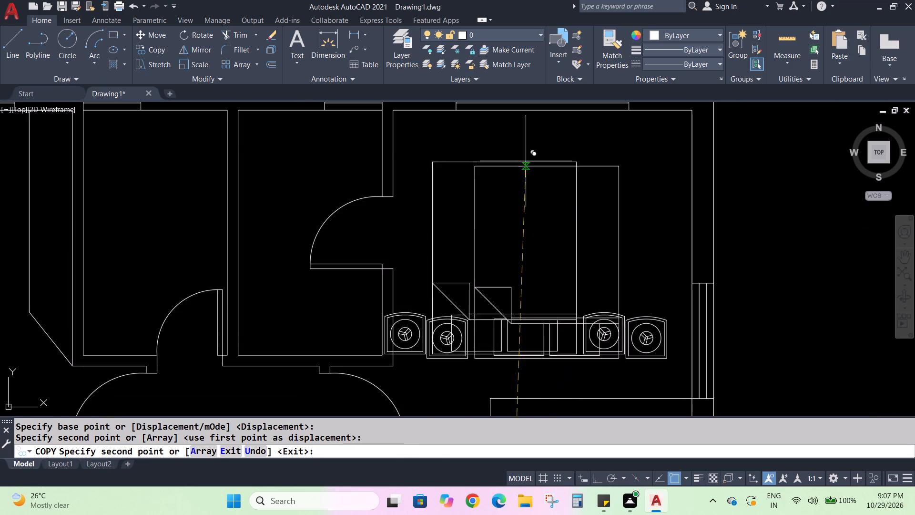
pyautogui.scroll(-3, 293, 150)
pyautogui.scroll(3, 213, 147)
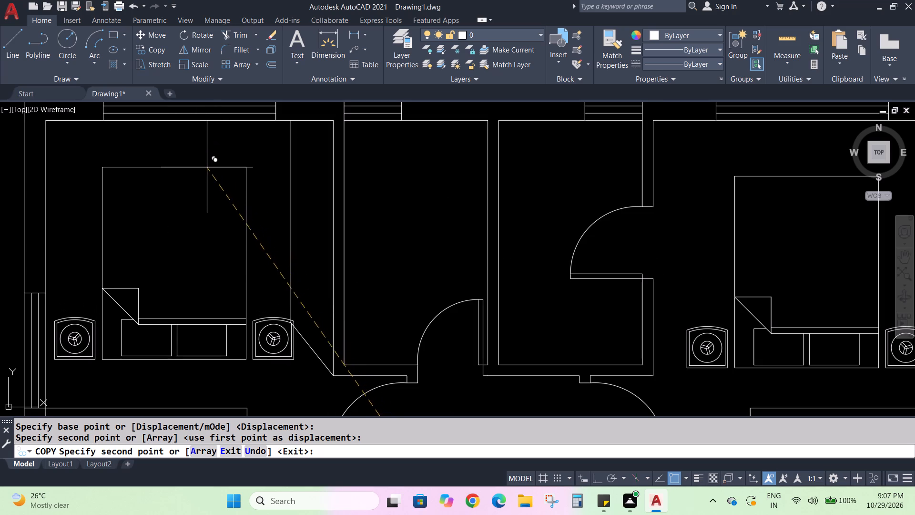
pyautogui.click(207, 189)
pyautogui.press('Escape')
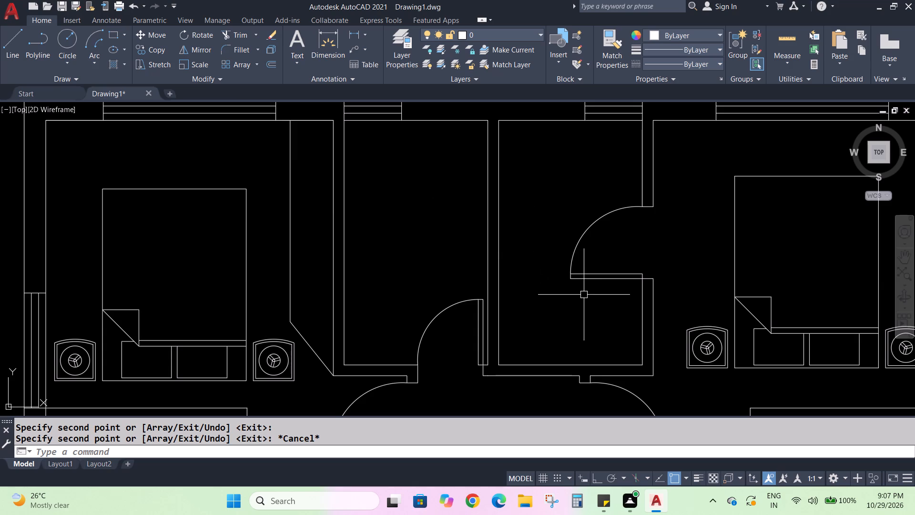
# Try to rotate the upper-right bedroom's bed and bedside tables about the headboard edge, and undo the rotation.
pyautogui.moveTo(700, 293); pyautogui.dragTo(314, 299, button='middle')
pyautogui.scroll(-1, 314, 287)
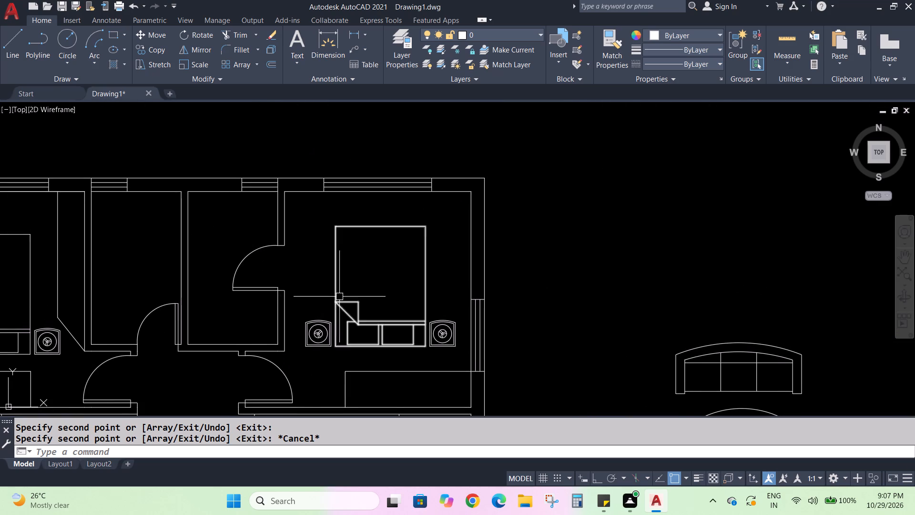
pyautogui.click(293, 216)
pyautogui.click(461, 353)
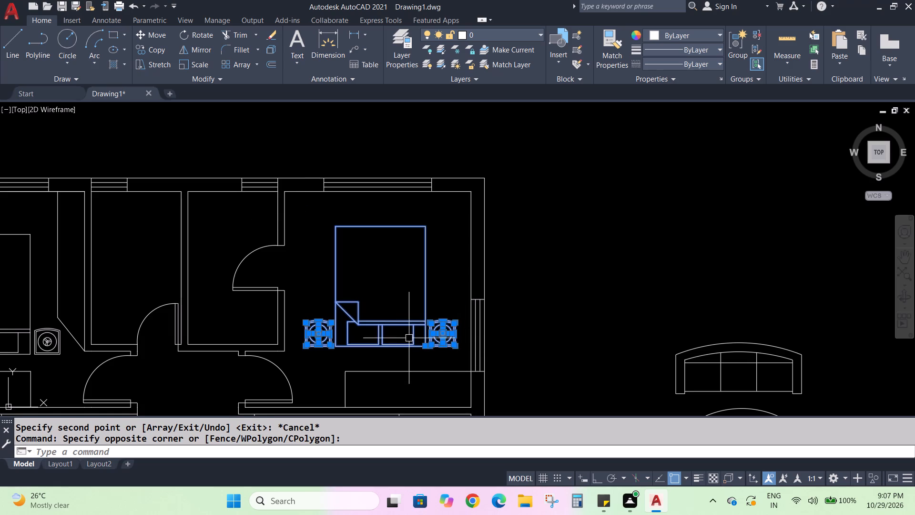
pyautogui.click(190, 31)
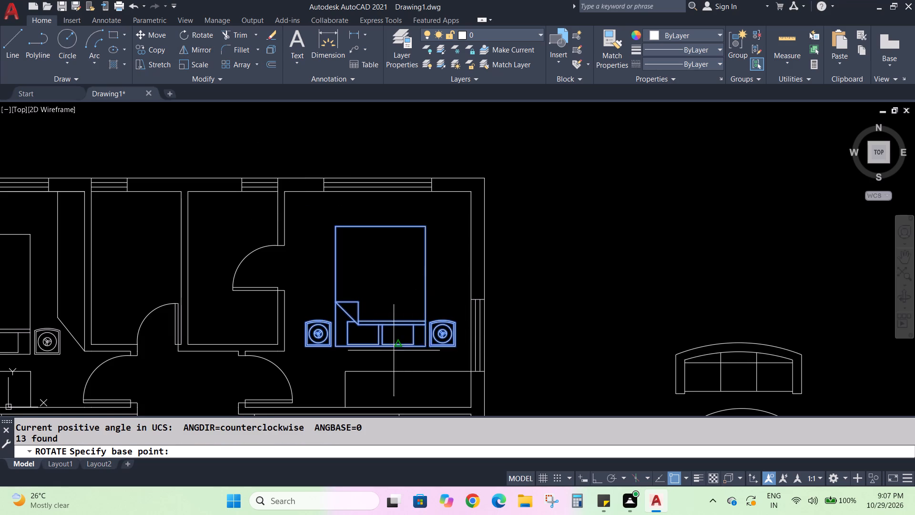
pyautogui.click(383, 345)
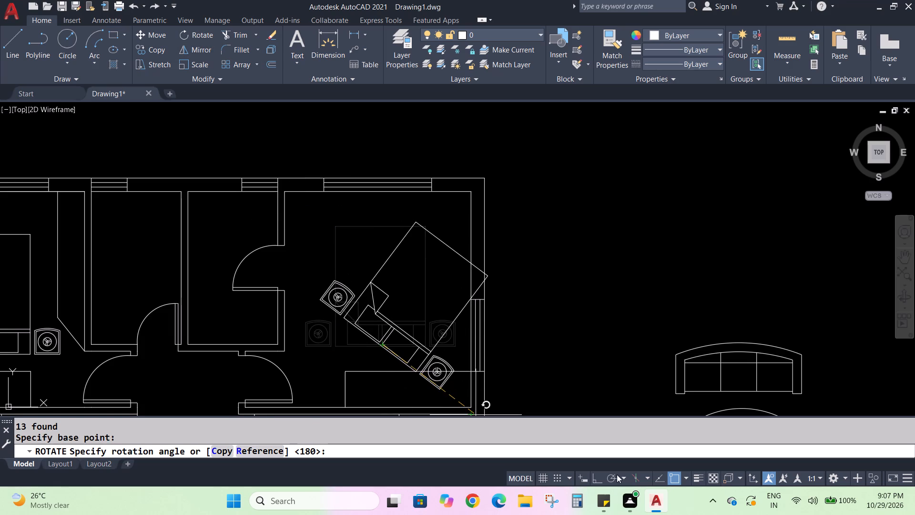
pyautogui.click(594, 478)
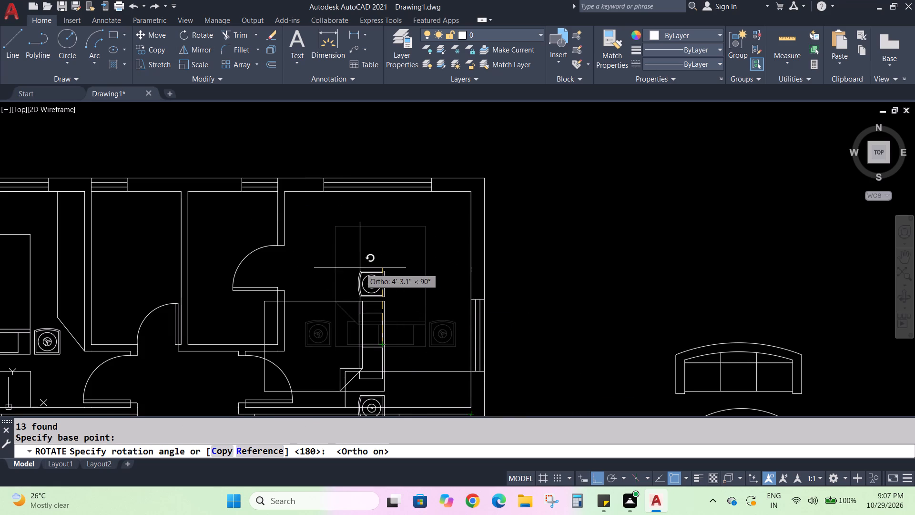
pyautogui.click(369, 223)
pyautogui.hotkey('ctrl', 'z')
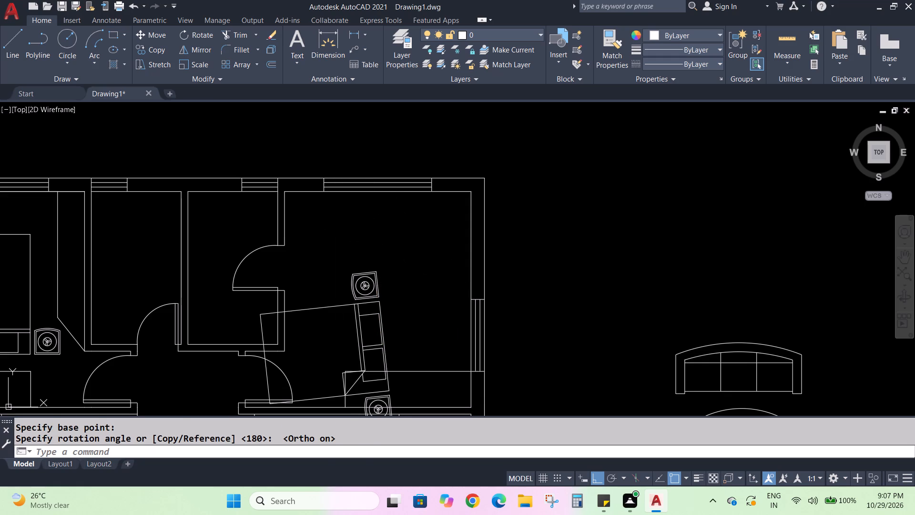
# Rotate the upper-right bedroom's bed and both bedside tables by 90° about a headboard edge point, with Ortho on.
pyautogui.click(462, 355)
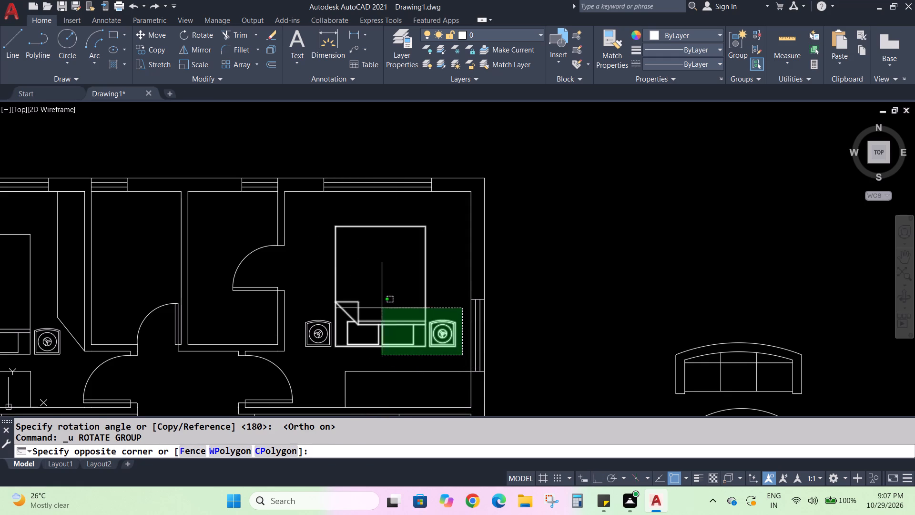
pyautogui.click(301, 214)
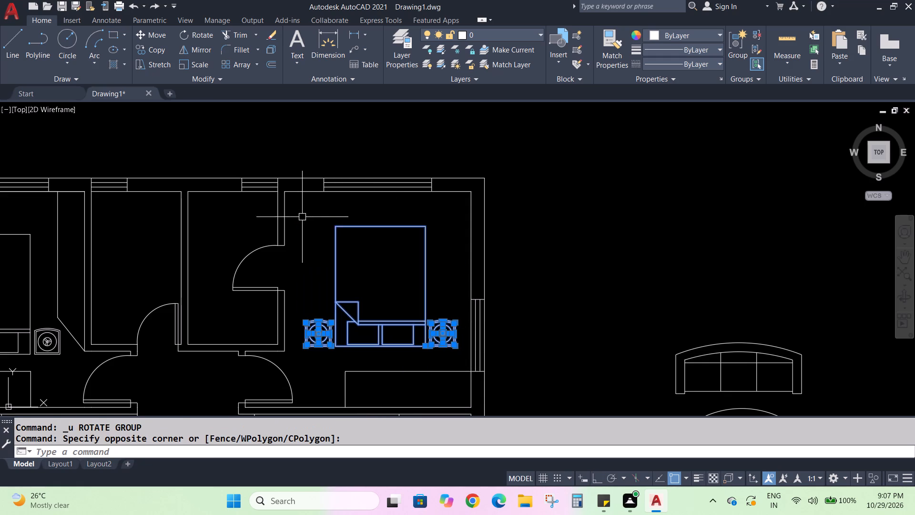
pyautogui.click(596, 477)
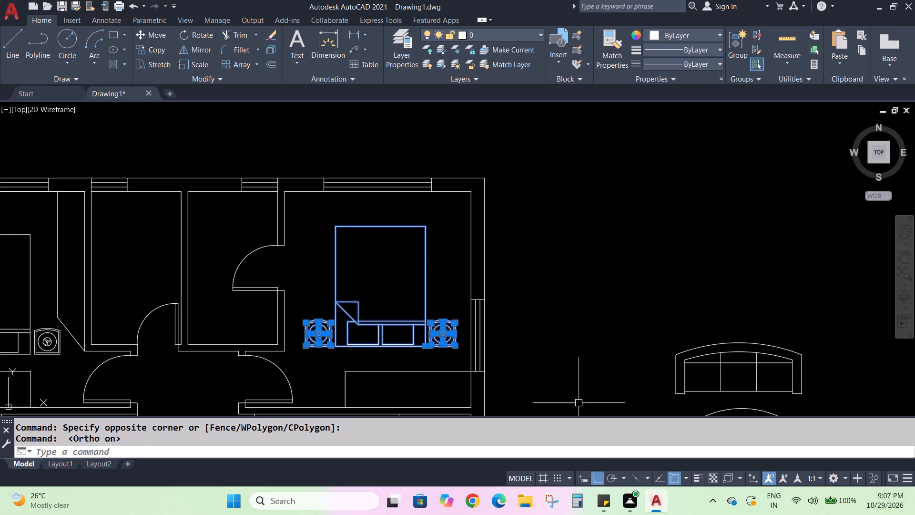
pyautogui.click(193, 36)
pyautogui.click(380, 347)
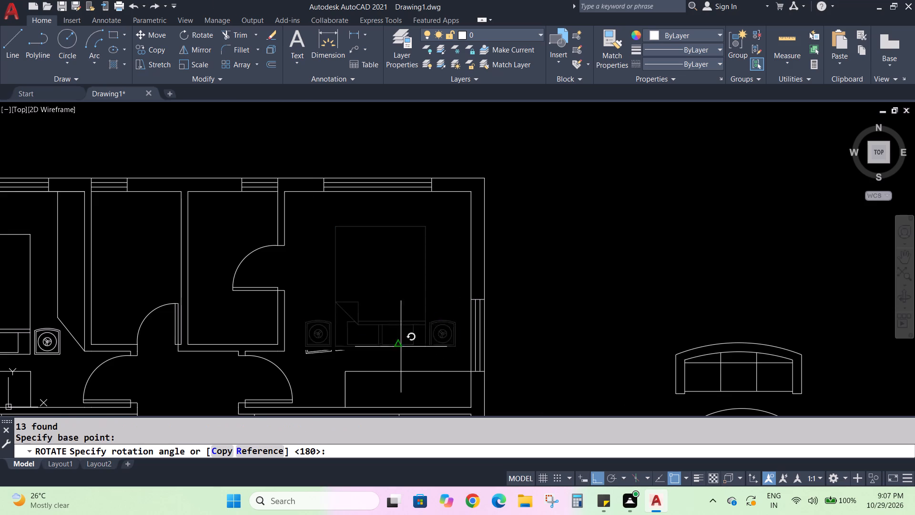
pyautogui.click(379, 217)
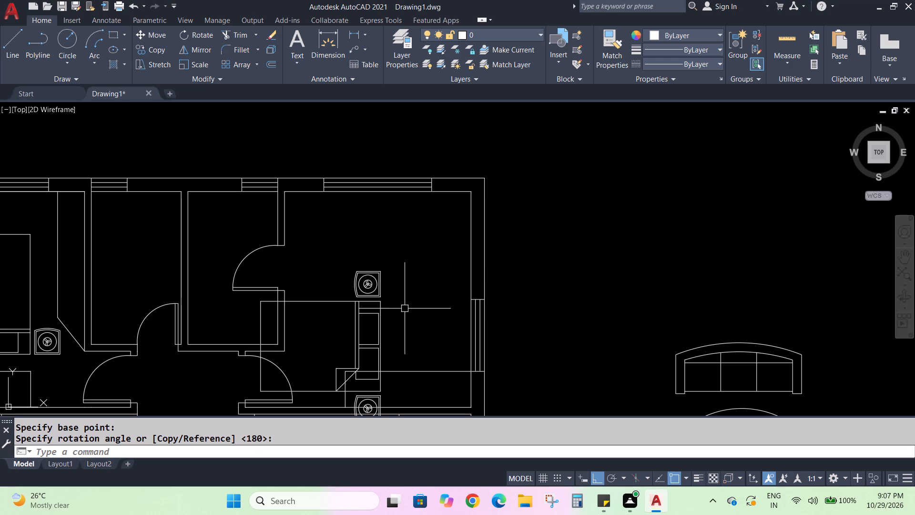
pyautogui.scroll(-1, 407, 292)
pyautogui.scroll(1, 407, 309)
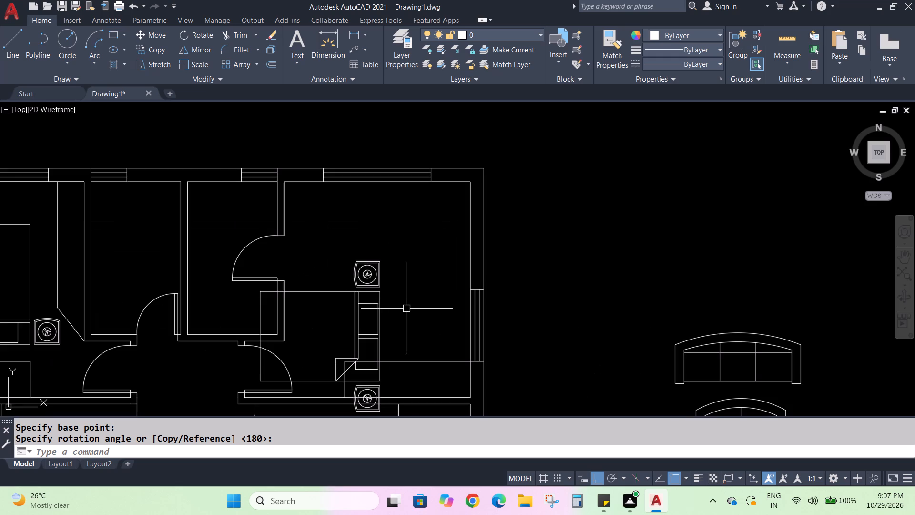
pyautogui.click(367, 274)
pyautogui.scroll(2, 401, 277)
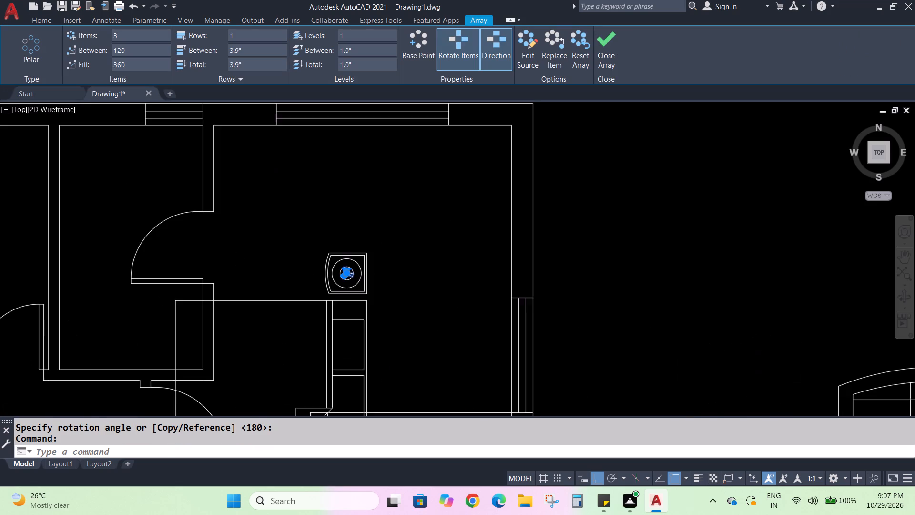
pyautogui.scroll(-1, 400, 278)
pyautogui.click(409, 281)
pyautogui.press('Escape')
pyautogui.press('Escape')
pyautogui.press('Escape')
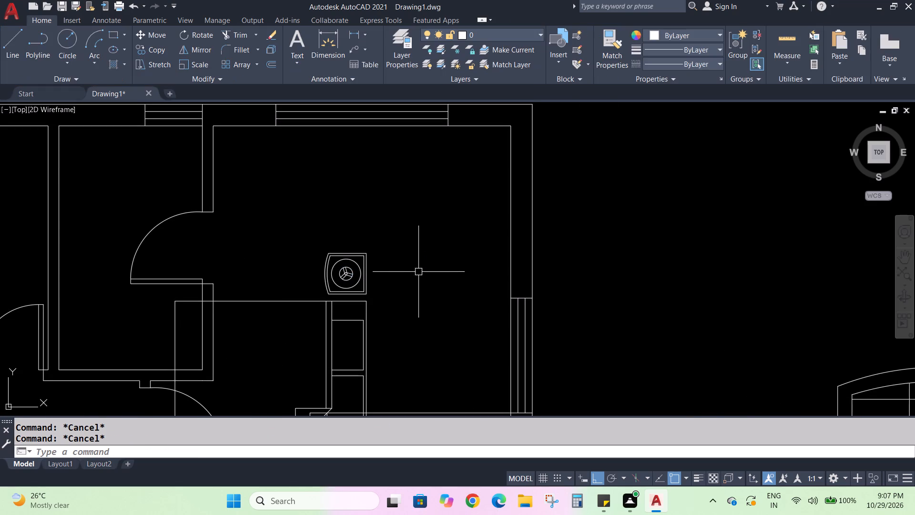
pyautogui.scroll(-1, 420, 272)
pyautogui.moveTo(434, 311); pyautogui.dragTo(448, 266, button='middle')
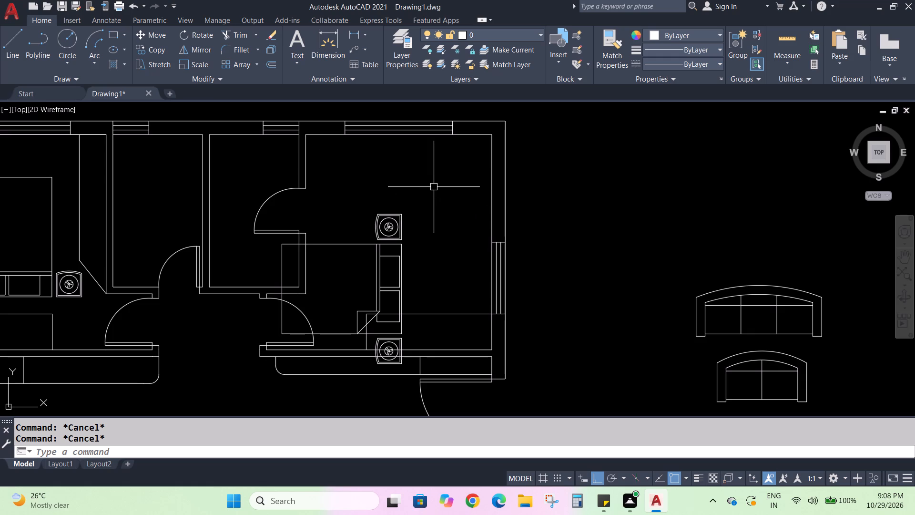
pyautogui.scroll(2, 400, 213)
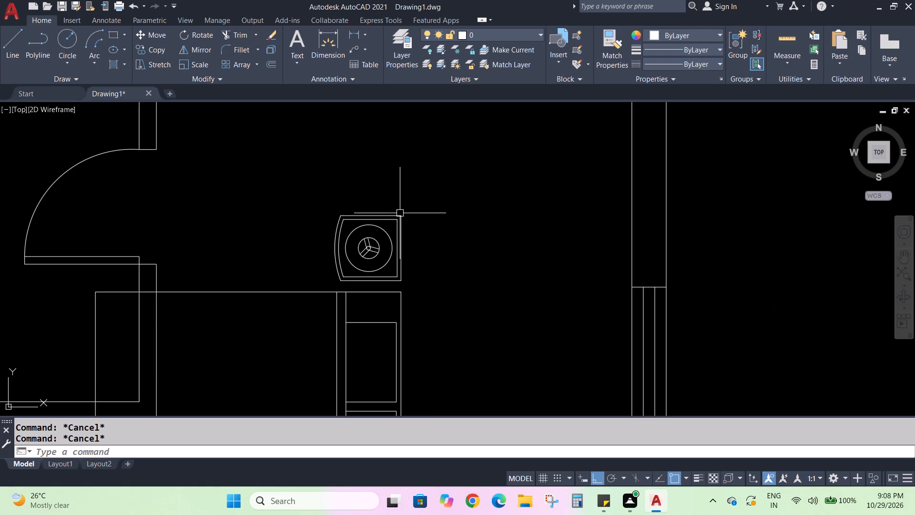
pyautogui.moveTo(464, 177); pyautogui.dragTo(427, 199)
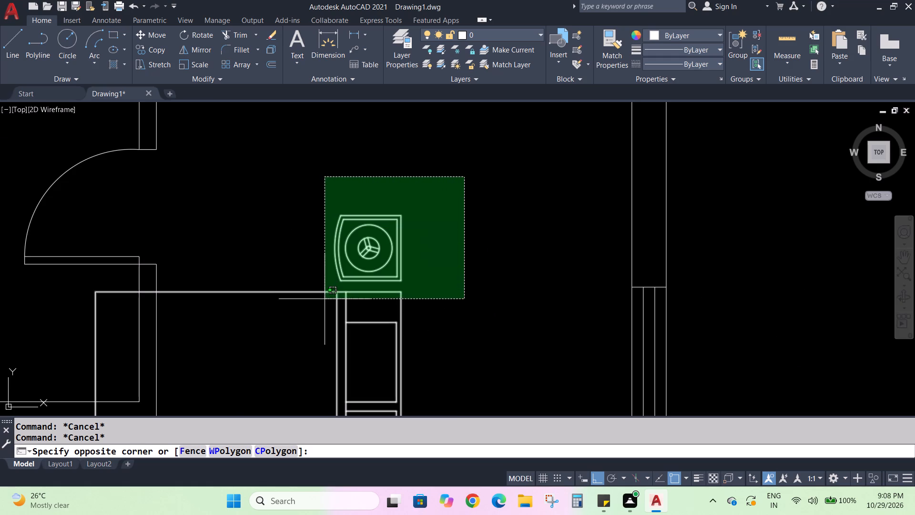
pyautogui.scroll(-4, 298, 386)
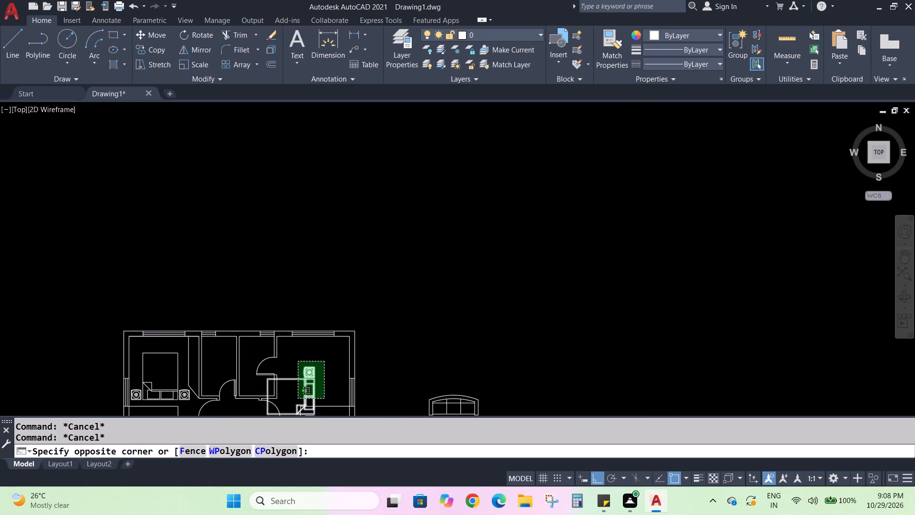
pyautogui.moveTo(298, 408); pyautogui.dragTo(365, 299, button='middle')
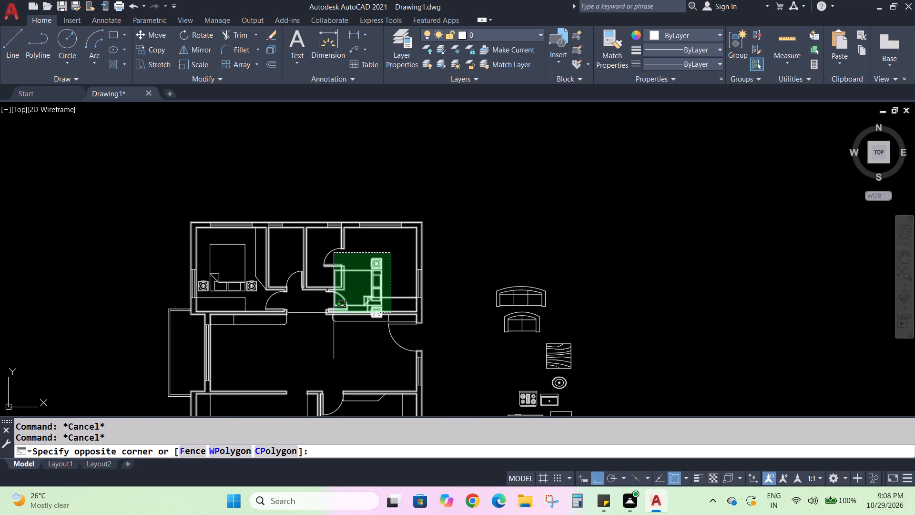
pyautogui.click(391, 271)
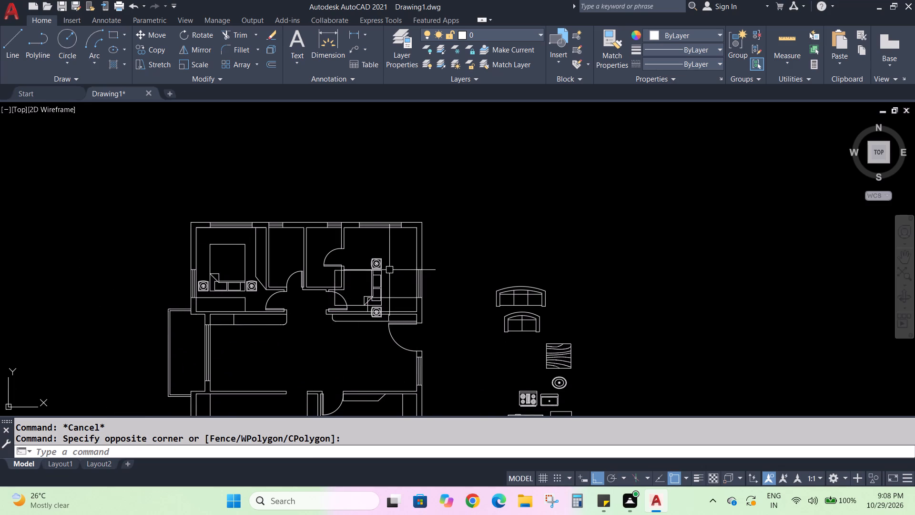
# Move the upper-right bedroom's bed and both bedside tables by the headboard edge to just inside the room's right exterior wall, with Ortho off.
pyautogui.scroll(7, 378, 265)
pyautogui.click(434, 219)
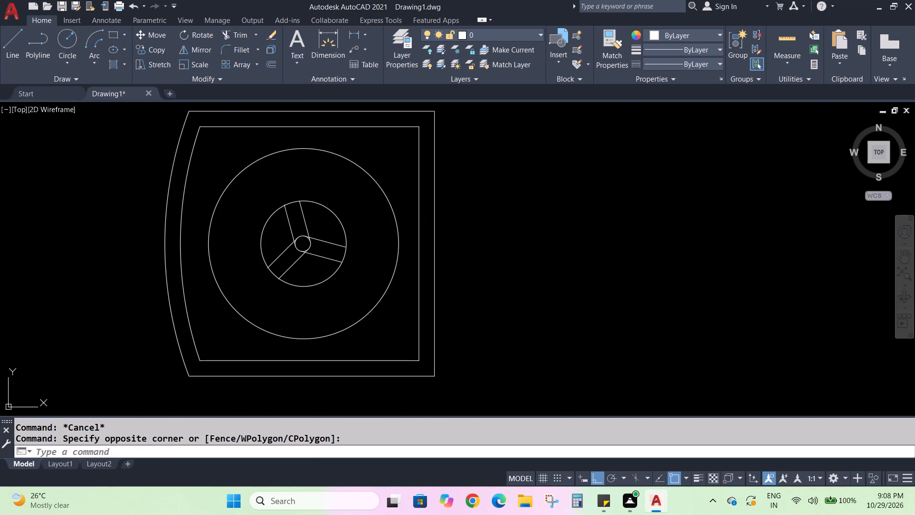
pyautogui.click(419, 220)
pyautogui.click(394, 223)
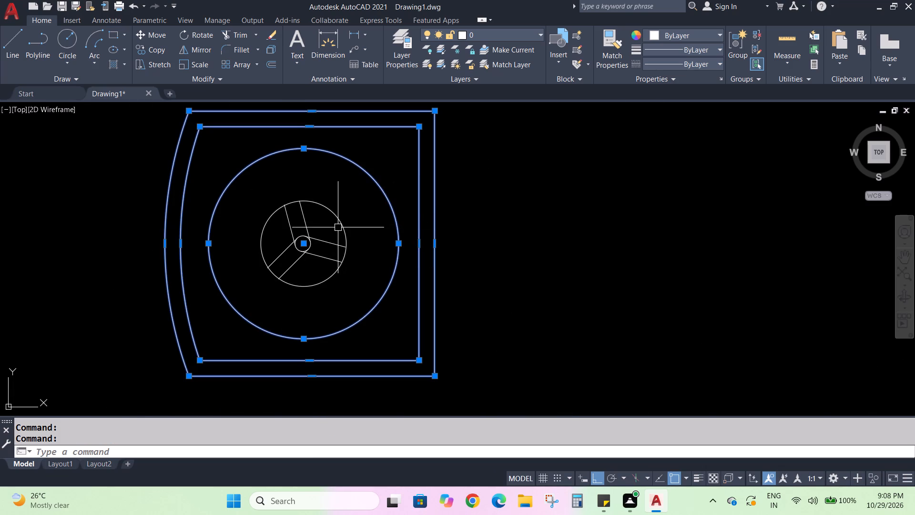
pyautogui.click(338, 227)
pyautogui.click(320, 243)
pyautogui.click(306, 244)
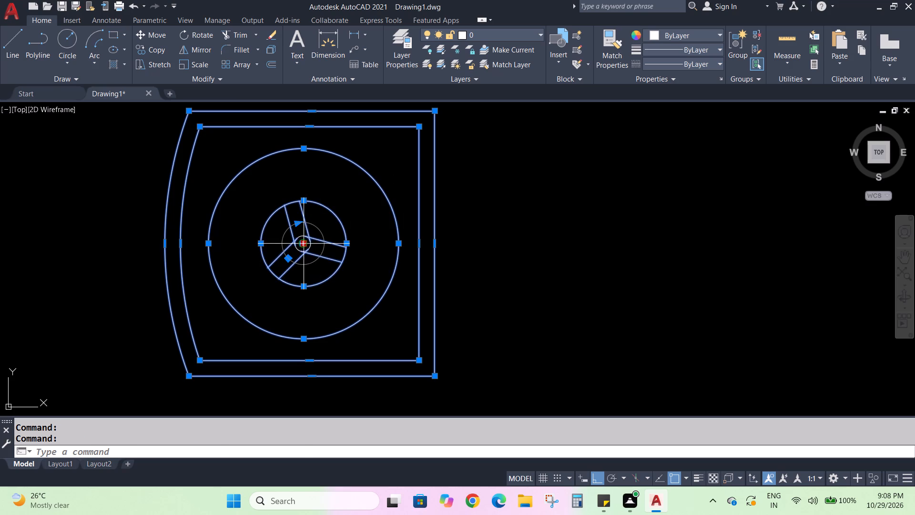
pyautogui.press('Escape')
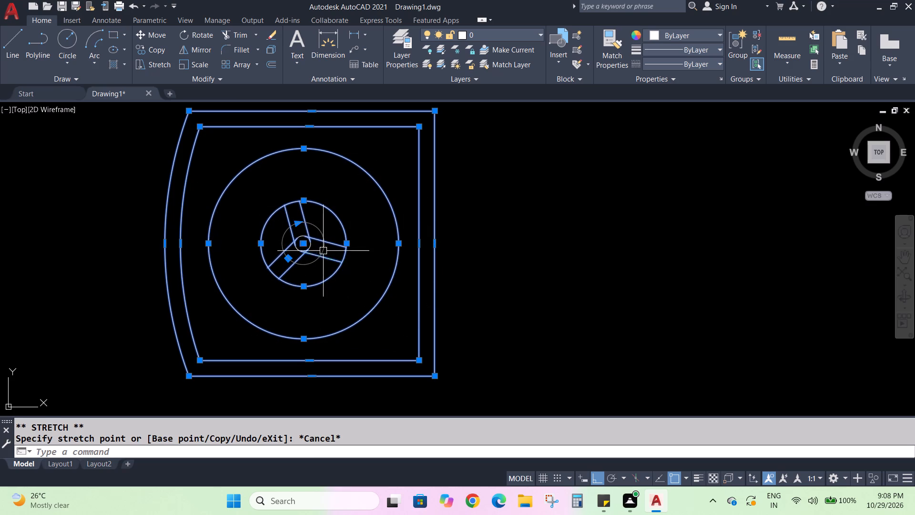
pyautogui.scroll(-3, 396, 336)
pyautogui.click(359, 352)
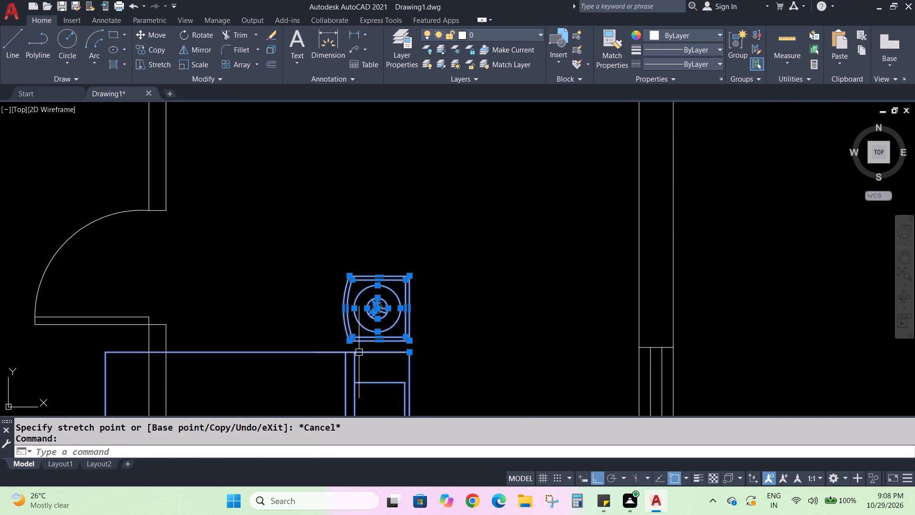
pyautogui.scroll(-4, 433, 342)
pyautogui.scroll(8, 408, 418)
pyautogui.scroll(2, 458, 324)
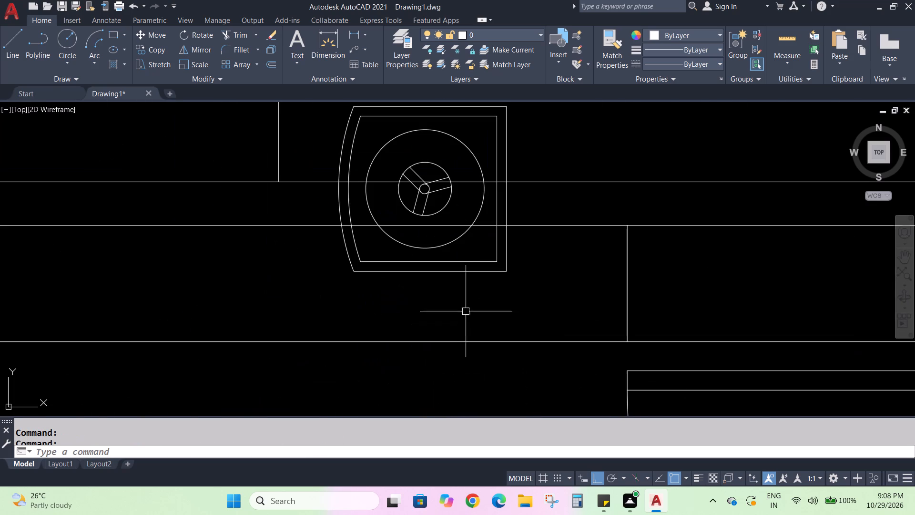
pyautogui.click(469, 273)
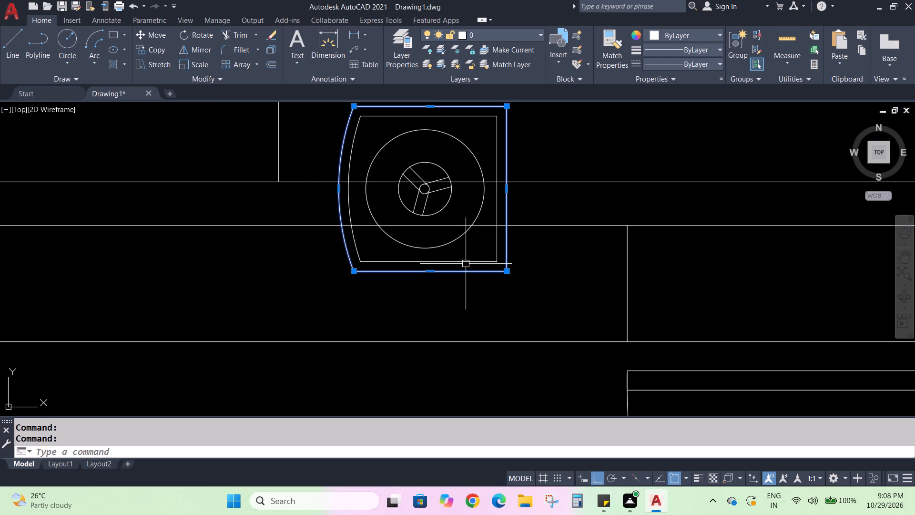
pyautogui.click(466, 264)
pyautogui.click(447, 247)
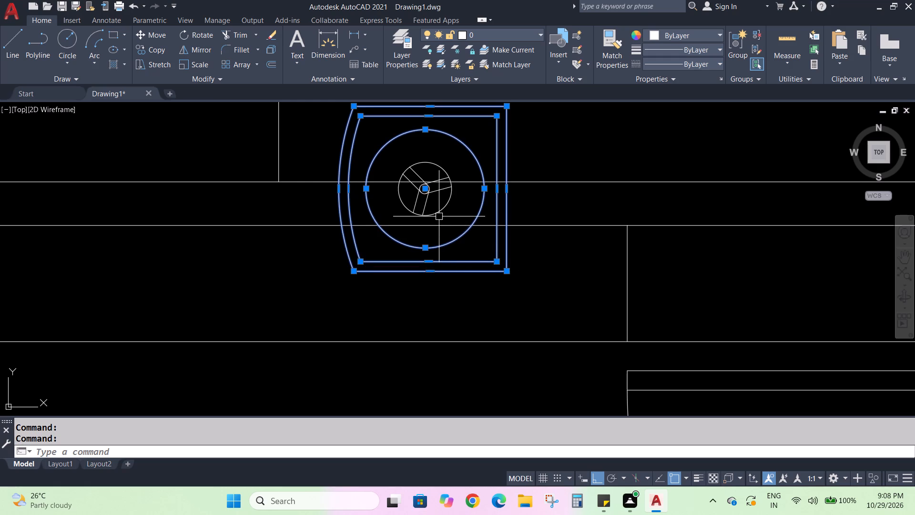
pyautogui.click(437, 215)
pyautogui.click(434, 194)
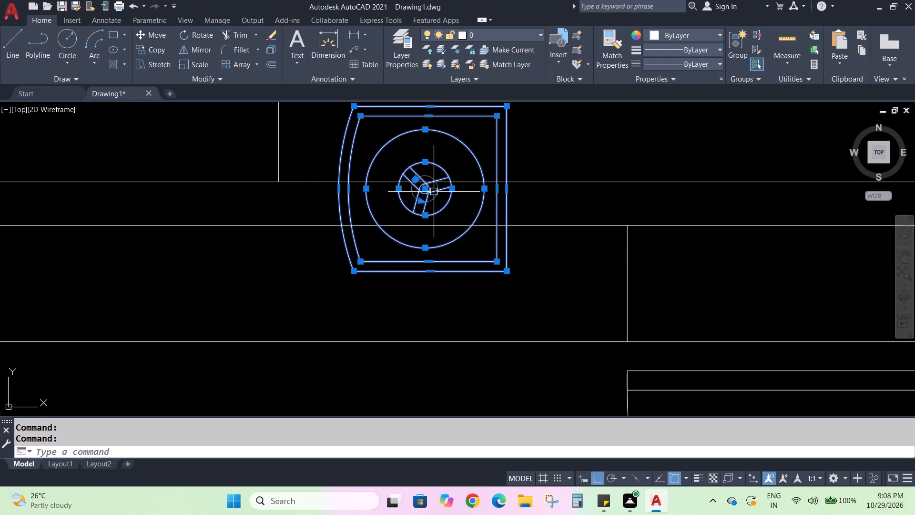
pyautogui.scroll(5, 430, 190)
pyautogui.click(398, 195)
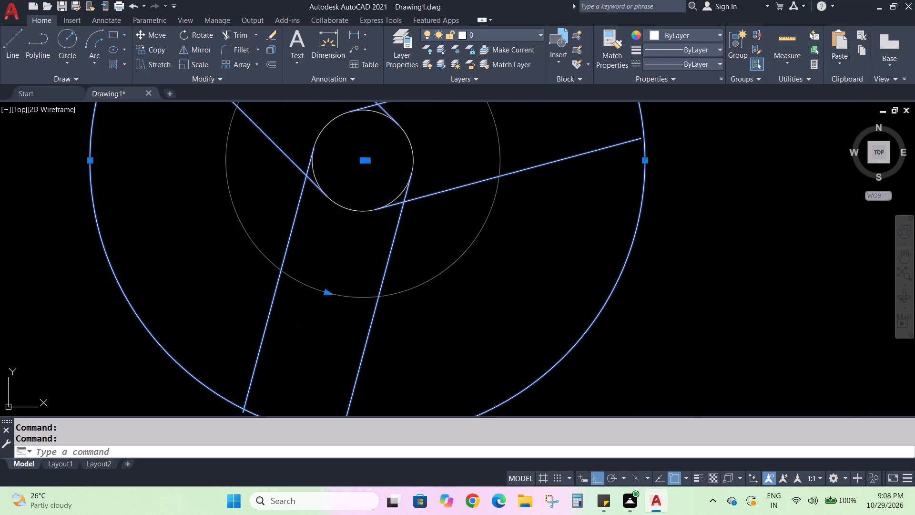
pyautogui.scroll(-7, 410, 208)
pyautogui.scroll(-2, 445, 236)
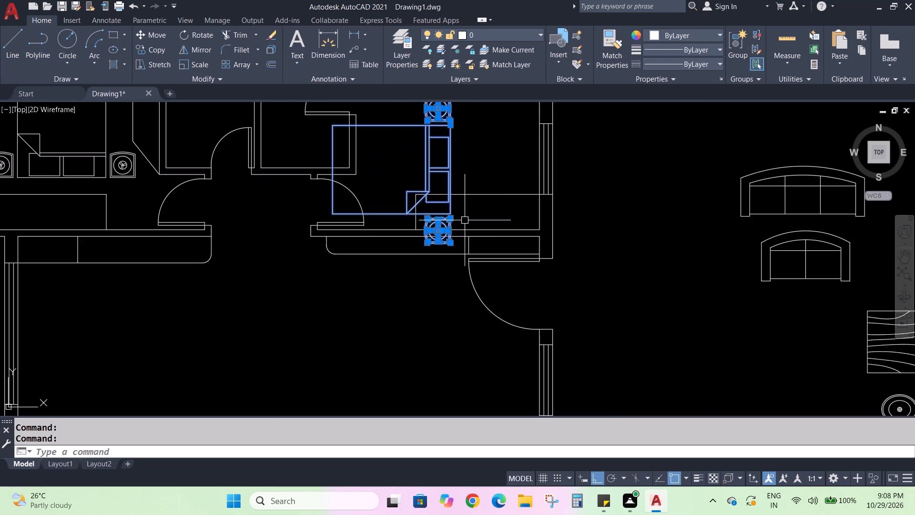
pyautogui.scroll(-2, 466, 220)
pyautogui.scroll(1, 470, 201)
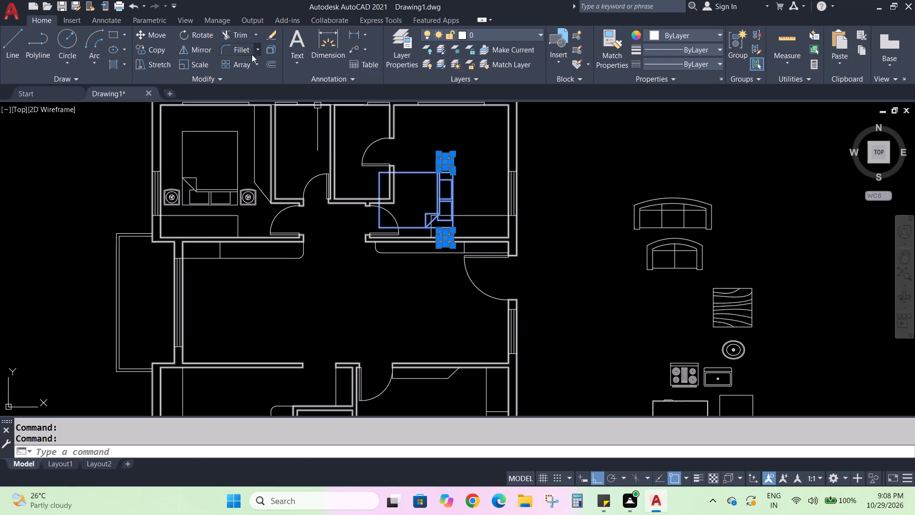
pyautogui.click(156, 34)
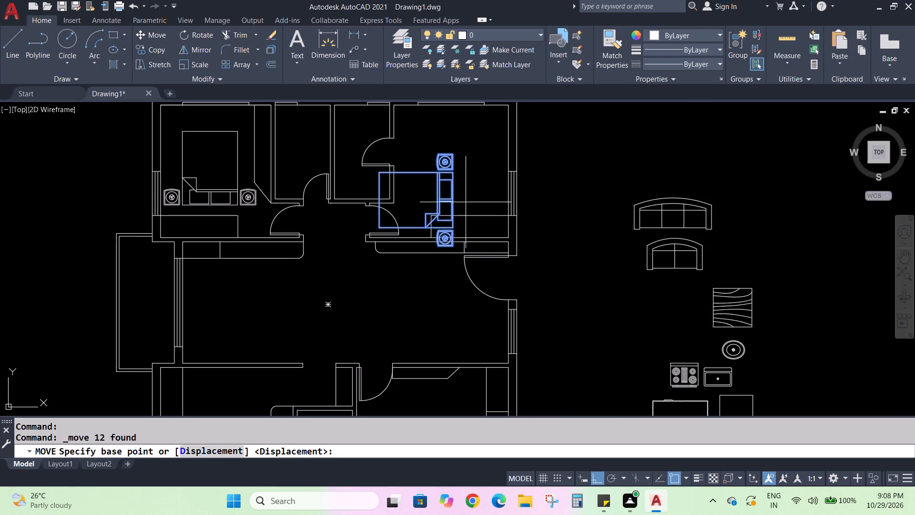
pyautogui.click(453, 201)
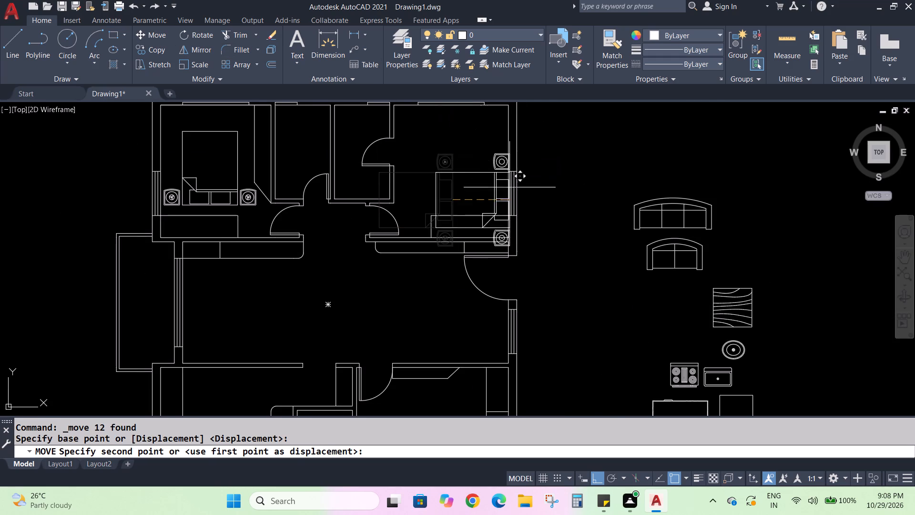
pyautogui.click(600, 477)
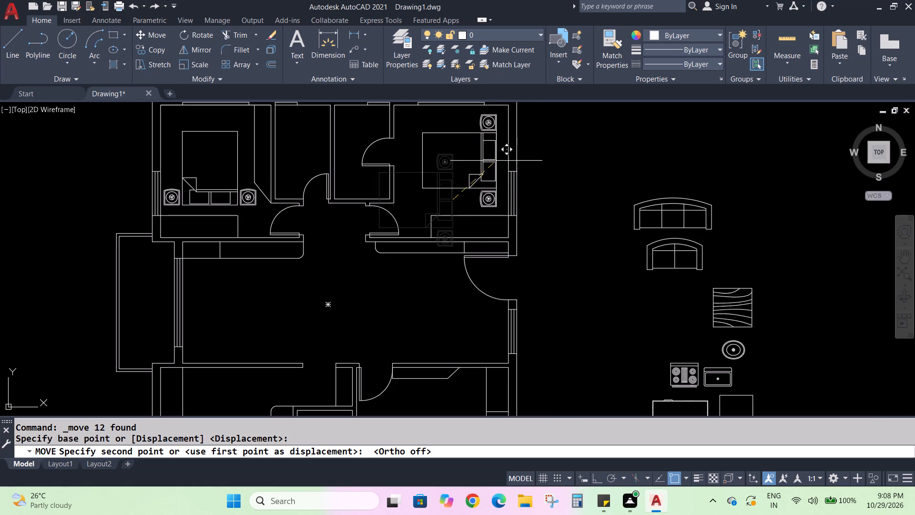
pyautogui.scroll(1, 496, 161)
pyautogui.moveTo(504, 182); pyautogui.dragTo(446, 283, button='middle')
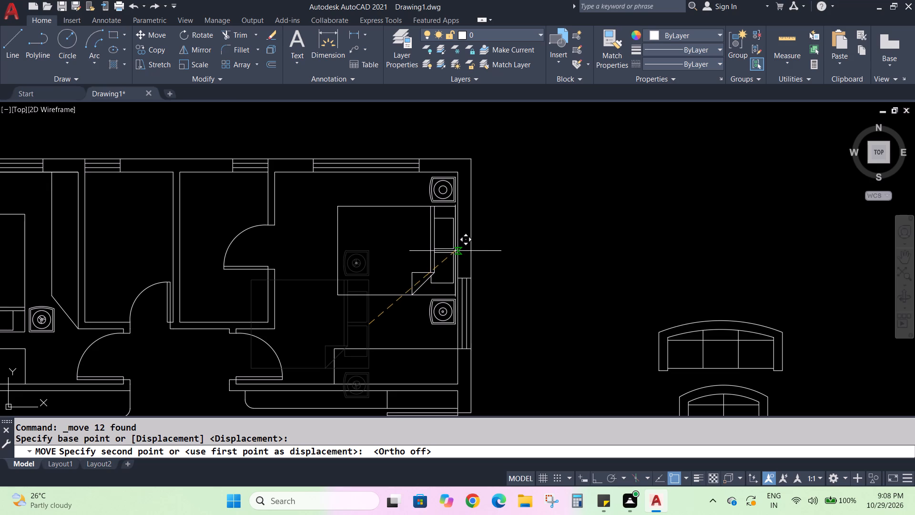
pyautogui.scroll(3, 453, 248)
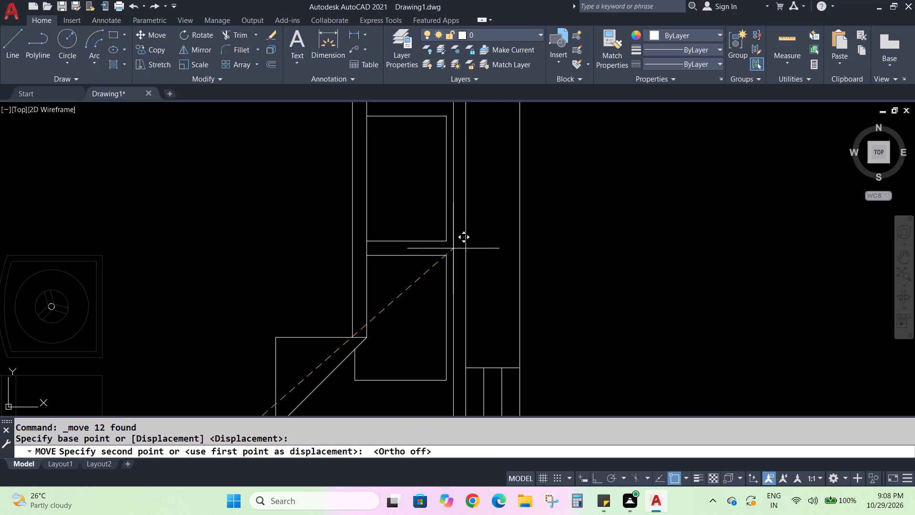
pyautogui.scroll(-2, 453, 254)
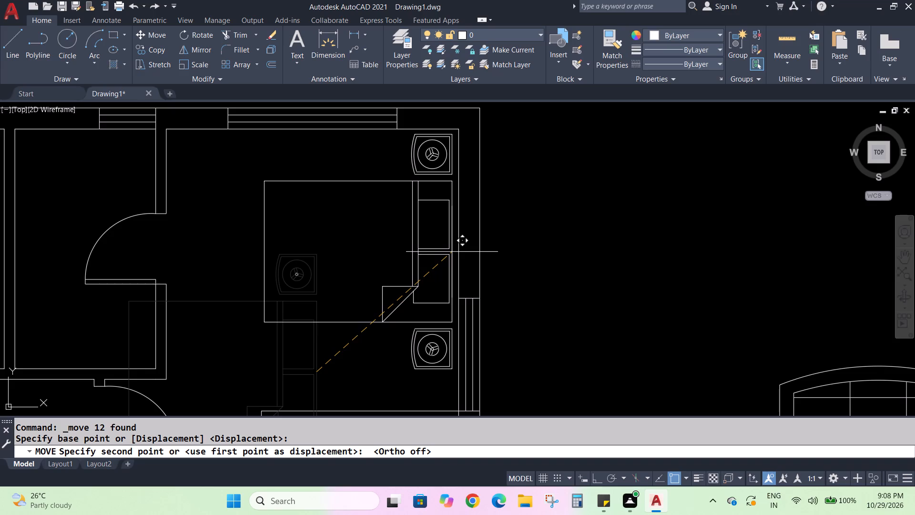
pyautogui.click(452, 252)
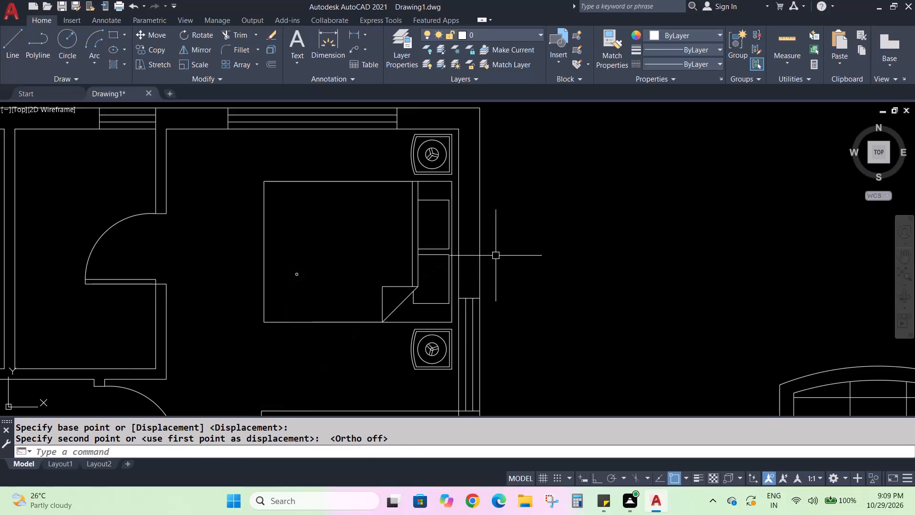
# Rotate the upper-left bedroom's bed and both bedside tables to 270° about a headboard edge point, with Ortho on.
pyautogui.scroll(-2, 496, 256)
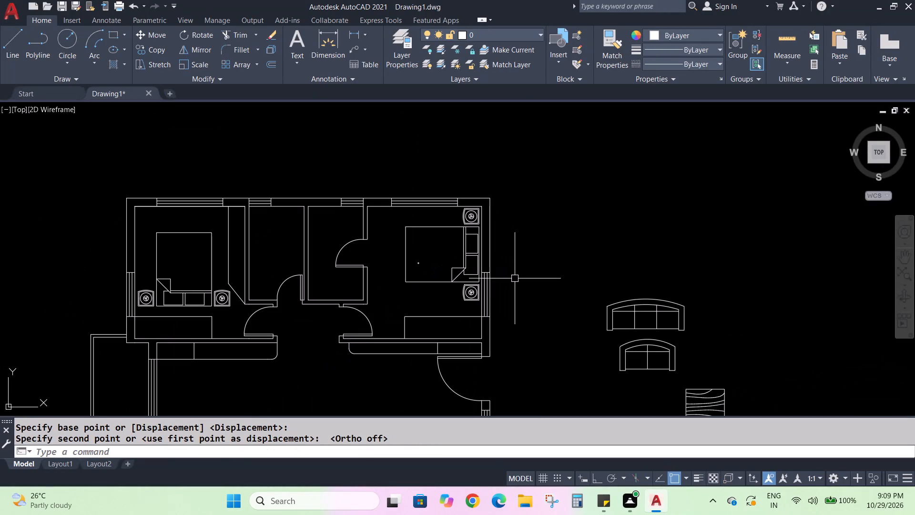
pyautogui.moveTo(517, 283); pyautogui.dragTo(662, 247, button='middle')
pyautogui.scroll(1, 349, 245)
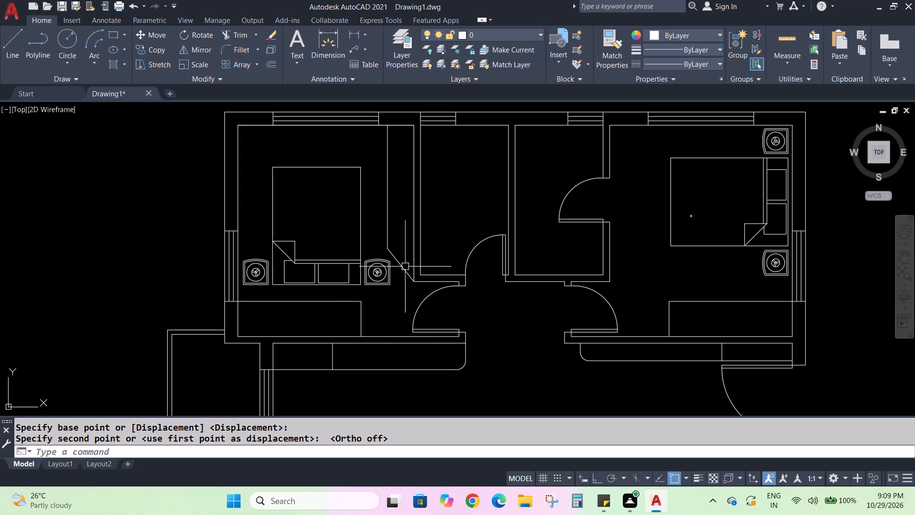
pyautogui.click(401, 290)
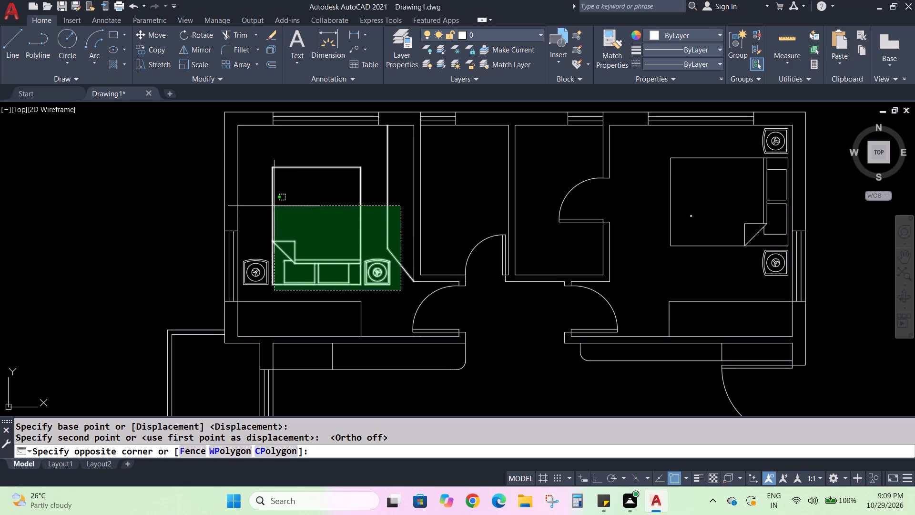
pyautogui.click(250, 187)
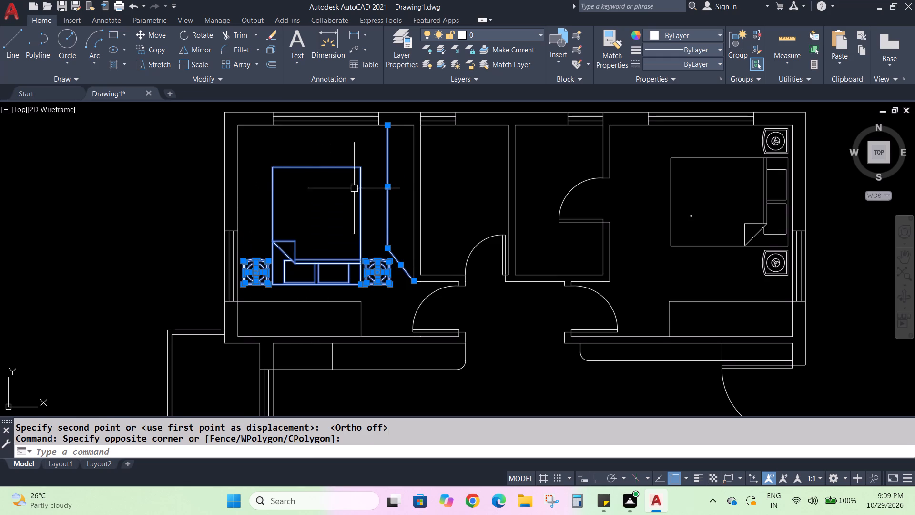
pyautogui.keyDown('shift'); pyautogui.click(385, 176); pyautogui.keyUp('shift')
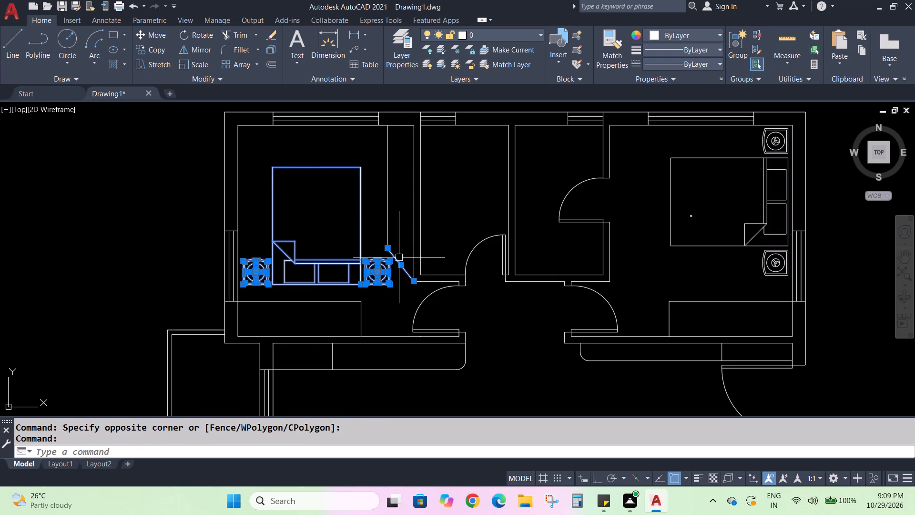
pyautogui.keyDown('shift'); pyautogui.click(407, 272); pyautogui.keyUp('shift')
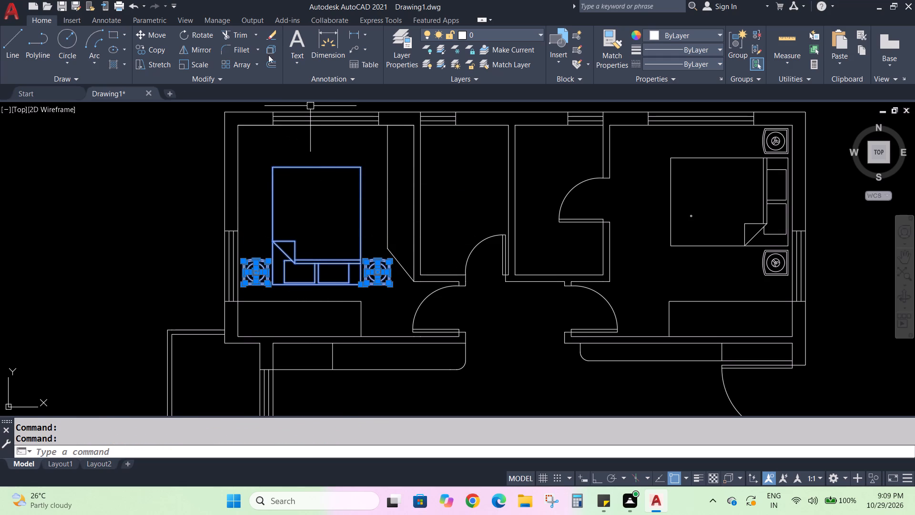
pyautogui.click(201, 37)
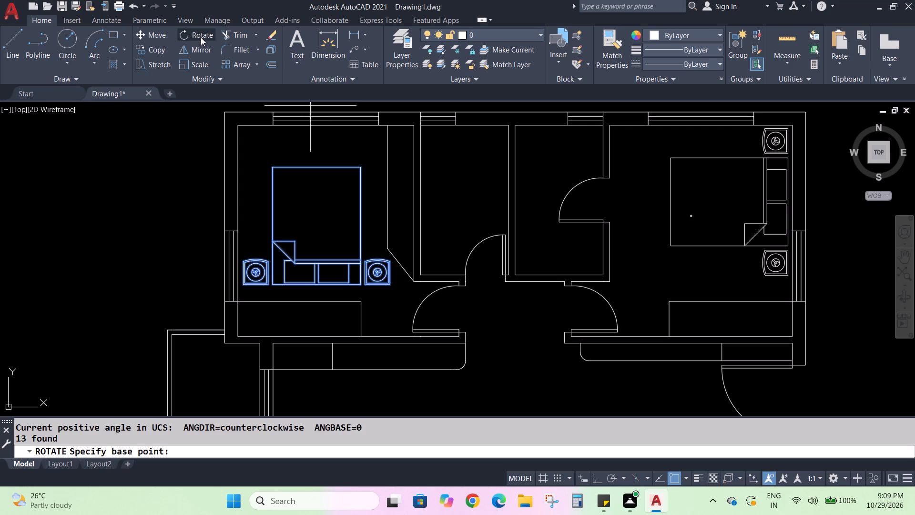
pyautogui.click(596, 483)
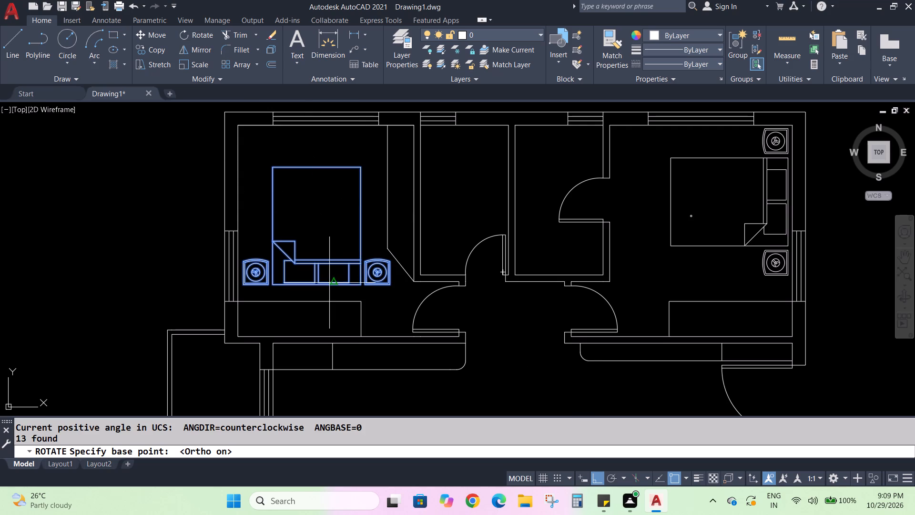
pyautogui.click(314, 285)
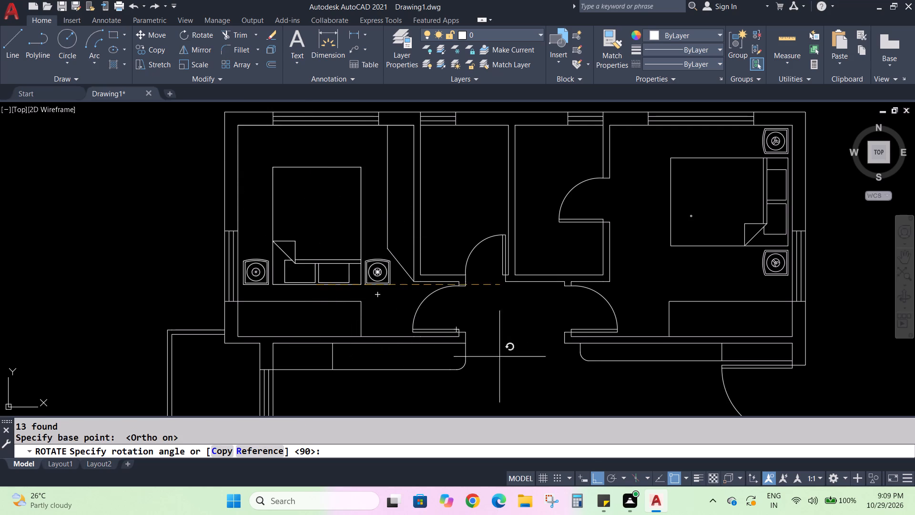
pyautogui.click(324, 405)
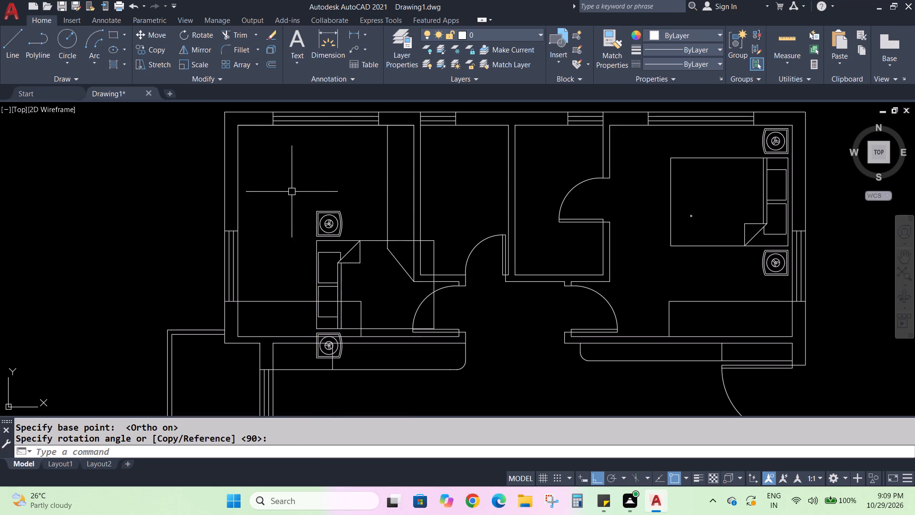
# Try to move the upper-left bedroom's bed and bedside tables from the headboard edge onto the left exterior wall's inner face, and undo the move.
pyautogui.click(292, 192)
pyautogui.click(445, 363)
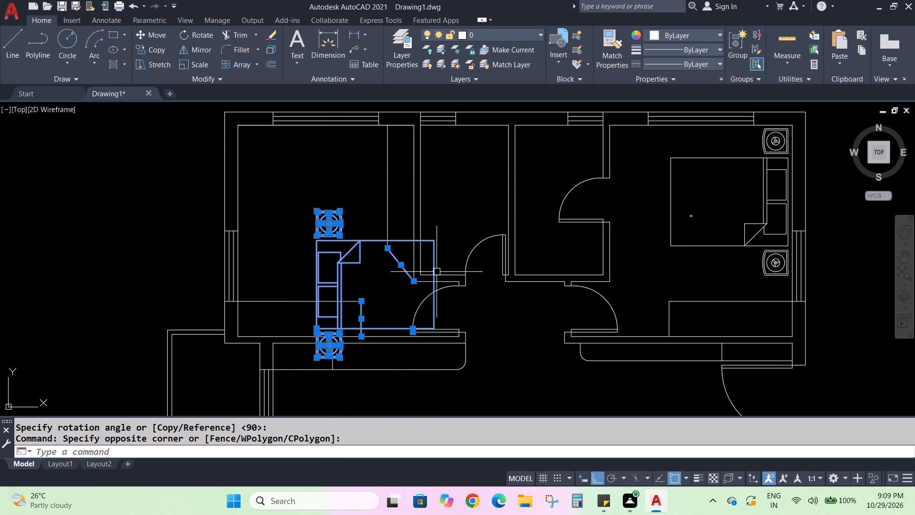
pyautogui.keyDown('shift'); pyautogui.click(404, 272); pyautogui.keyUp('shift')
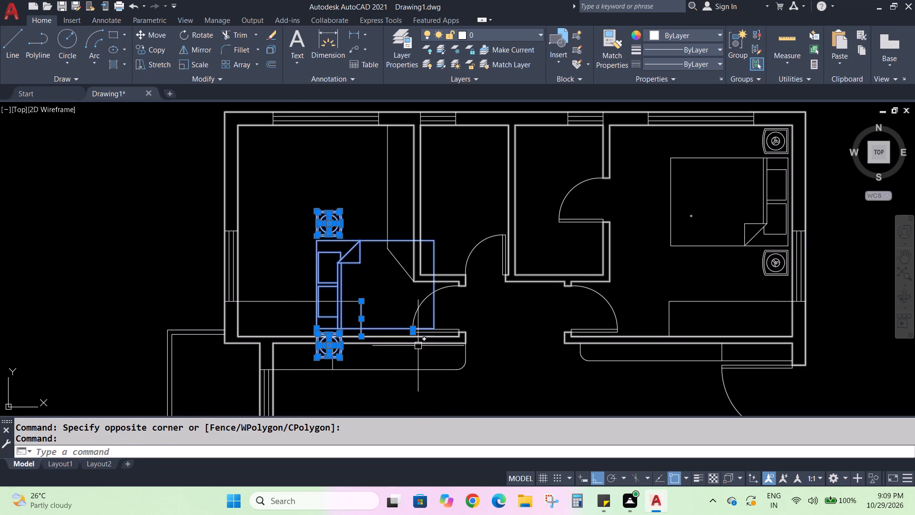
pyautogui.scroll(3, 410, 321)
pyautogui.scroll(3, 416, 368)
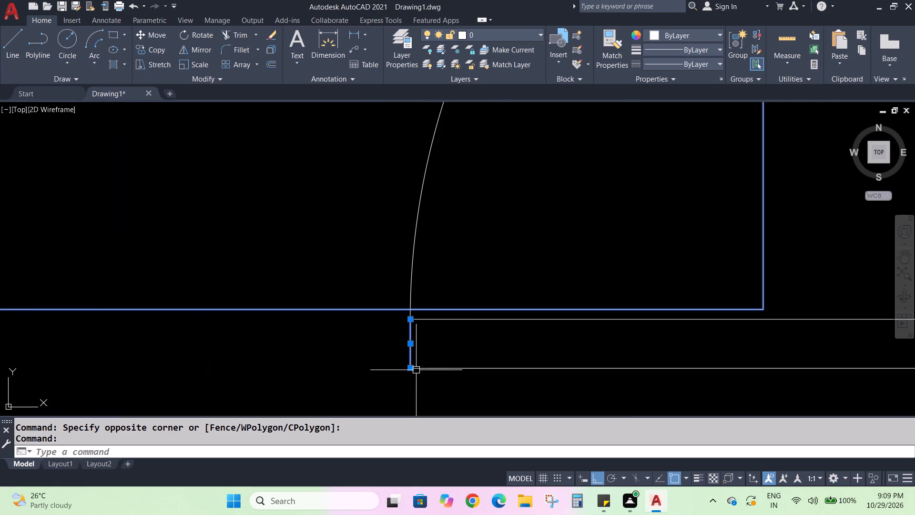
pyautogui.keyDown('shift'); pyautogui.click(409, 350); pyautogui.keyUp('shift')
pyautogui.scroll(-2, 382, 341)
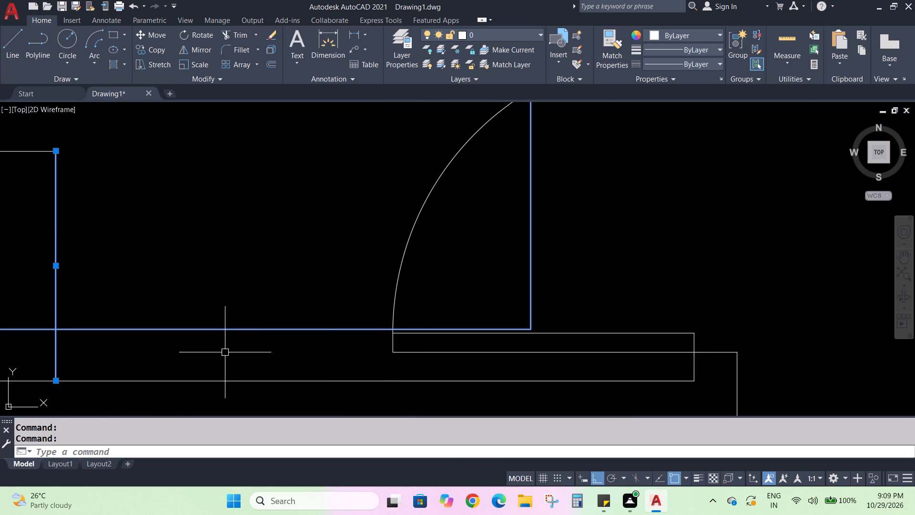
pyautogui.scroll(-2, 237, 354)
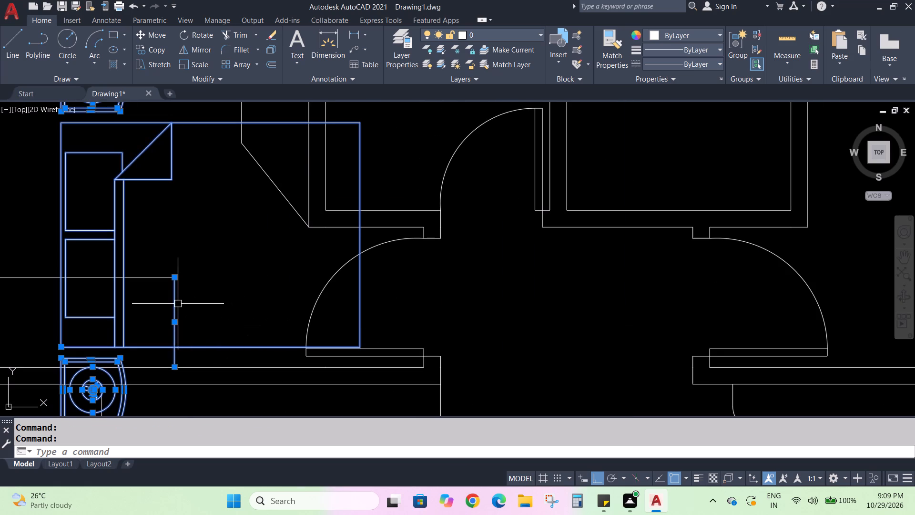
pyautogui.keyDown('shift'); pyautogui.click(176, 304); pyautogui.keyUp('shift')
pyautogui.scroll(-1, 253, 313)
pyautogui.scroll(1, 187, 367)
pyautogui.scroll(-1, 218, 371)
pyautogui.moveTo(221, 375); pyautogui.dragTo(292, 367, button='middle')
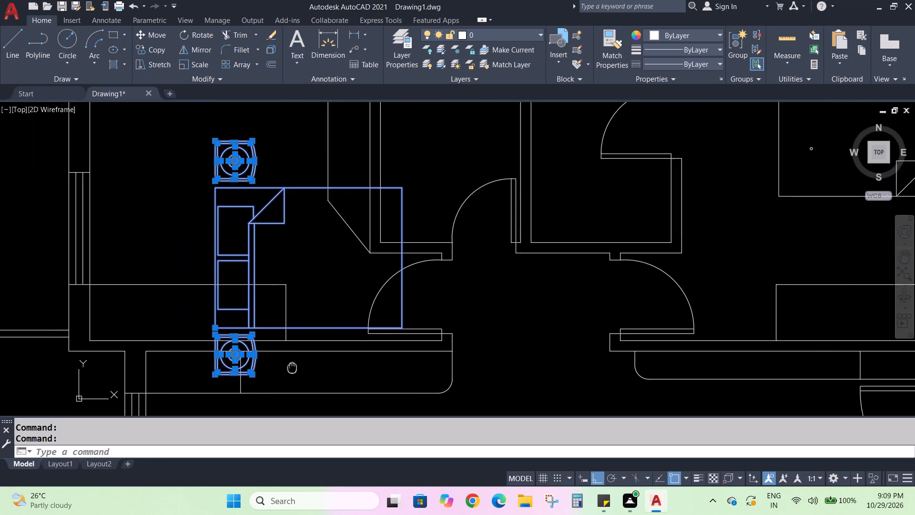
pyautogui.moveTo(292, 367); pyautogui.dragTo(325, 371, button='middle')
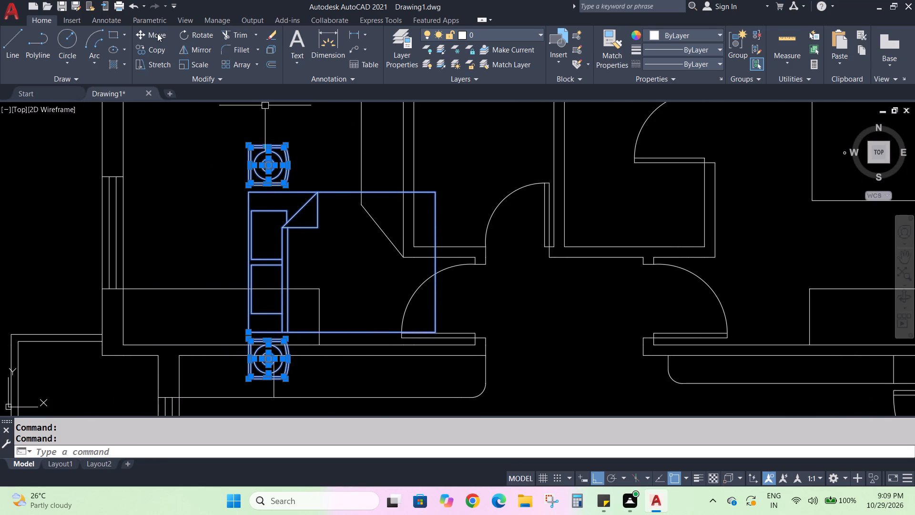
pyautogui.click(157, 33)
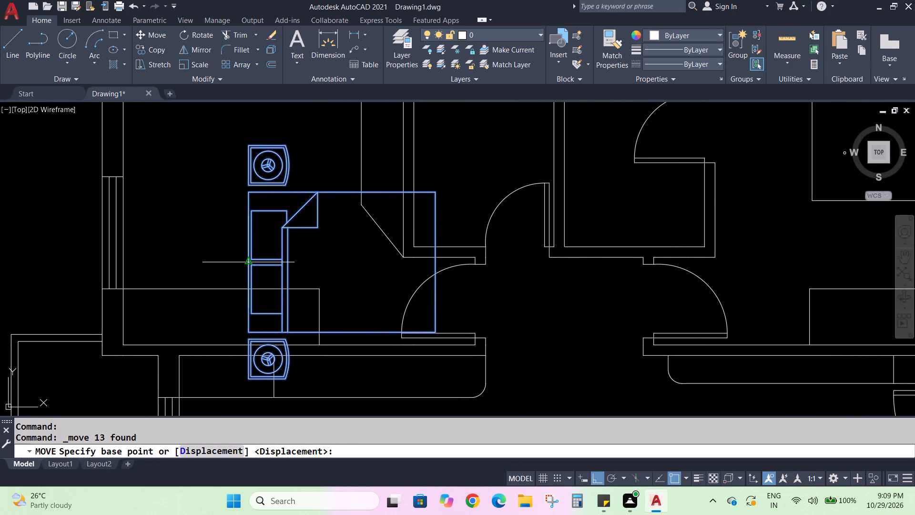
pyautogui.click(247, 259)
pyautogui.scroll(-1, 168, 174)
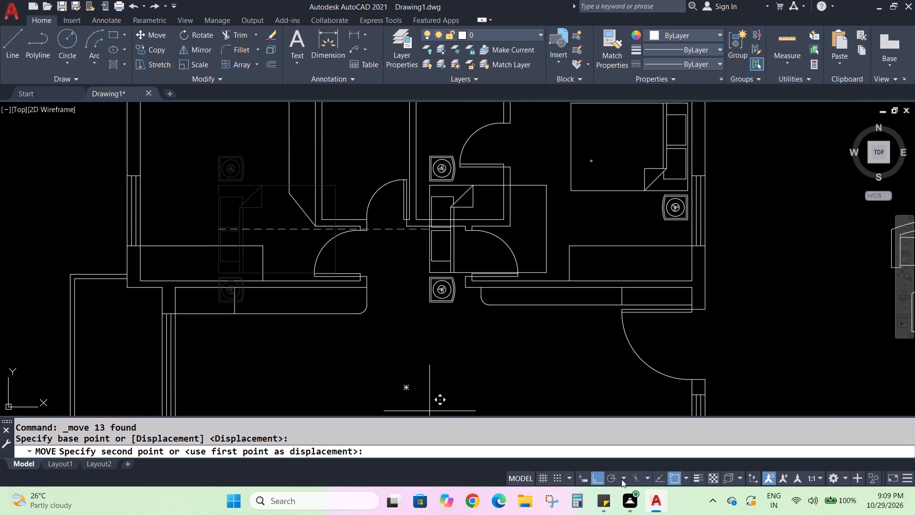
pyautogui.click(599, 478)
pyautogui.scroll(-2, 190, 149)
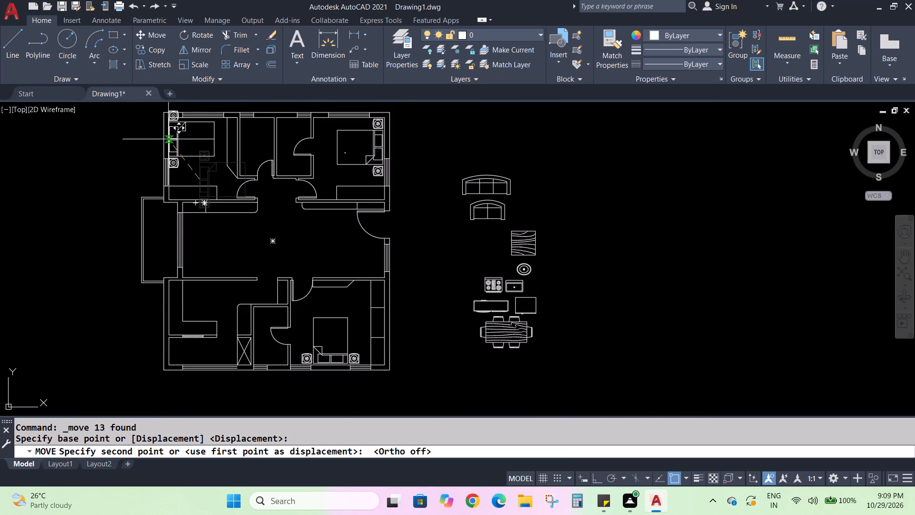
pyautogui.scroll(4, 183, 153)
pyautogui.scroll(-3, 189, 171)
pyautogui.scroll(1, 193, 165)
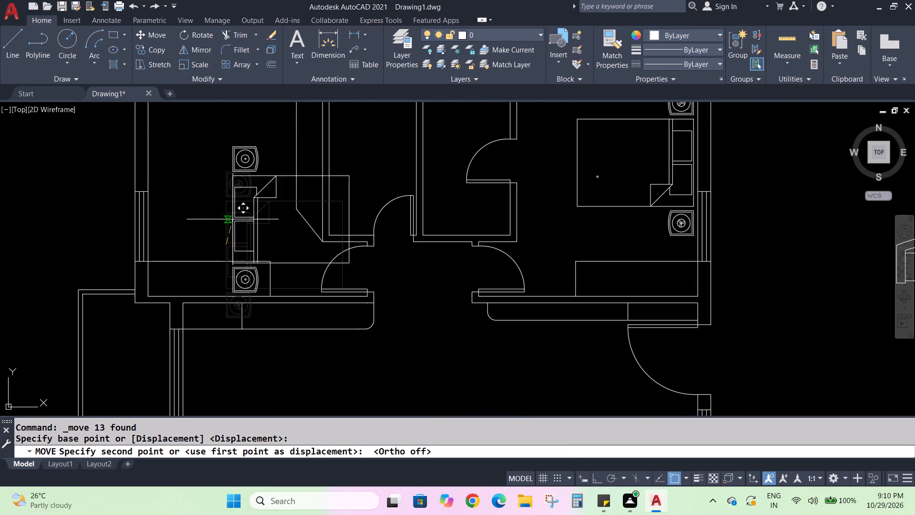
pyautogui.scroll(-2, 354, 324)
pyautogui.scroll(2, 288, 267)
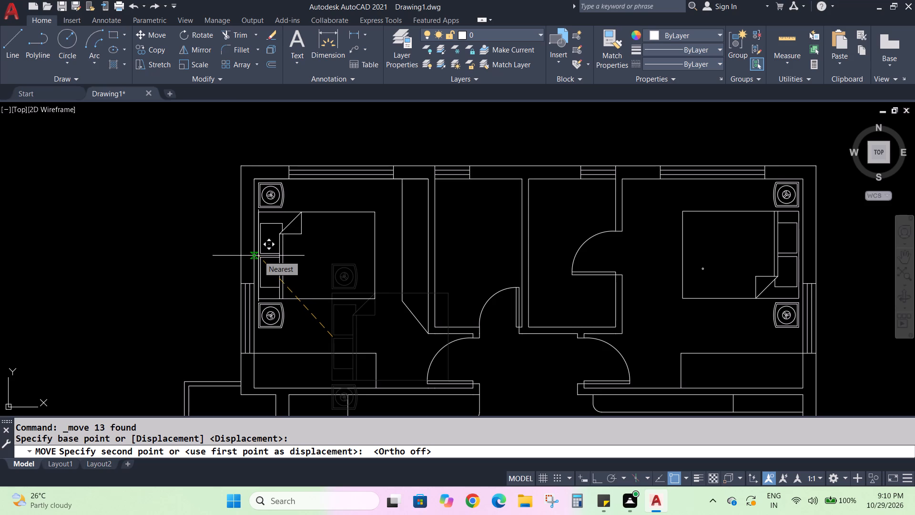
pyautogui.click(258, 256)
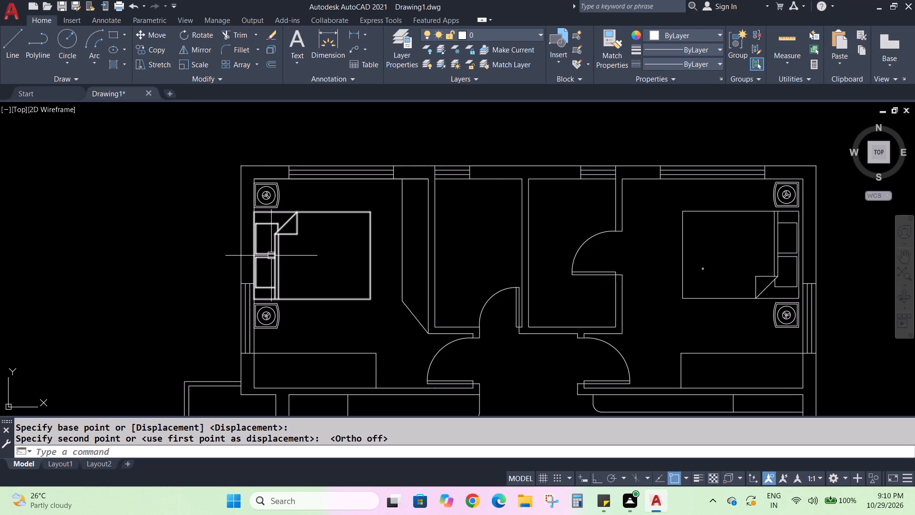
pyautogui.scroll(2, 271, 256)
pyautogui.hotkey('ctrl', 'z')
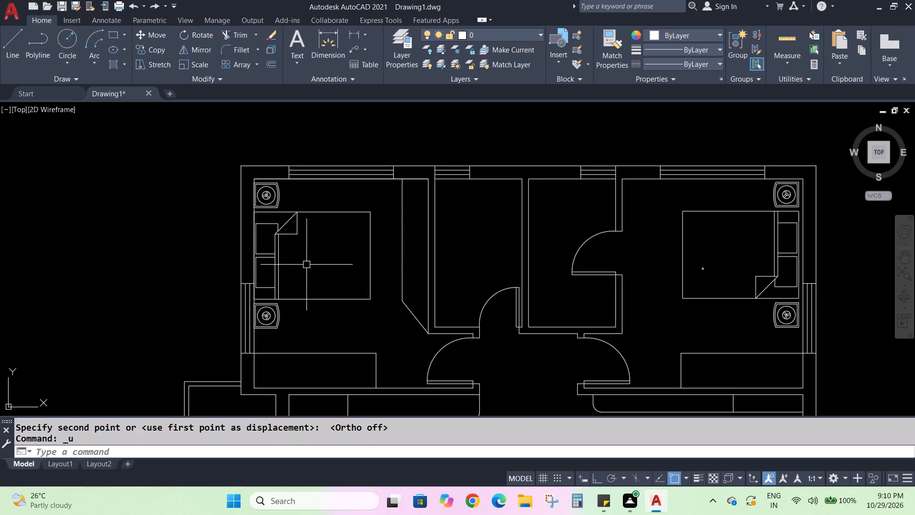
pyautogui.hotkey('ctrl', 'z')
# Move only the upper-left bedroom's bed and both bedside tables by the headboard edge to just inside the room's left exterior wall, with Ortho off.
pyautogui.moveTo(201, 129); pyautogui.dragTo(202, 129)
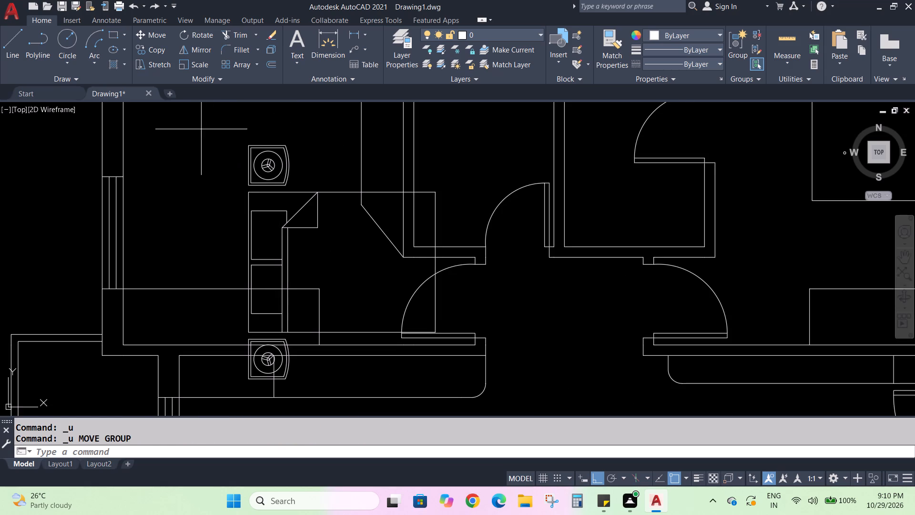
pyautogui.moveTo(202, 129); pyautogui.dragTo(210, 133)
pyautogui.click(461, 383)
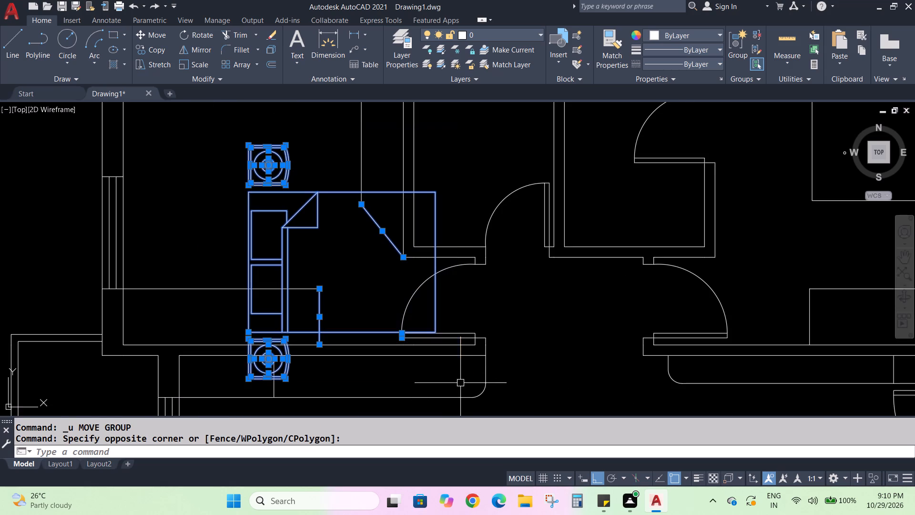
pyautogui.scroll(2, 409, 351)
pyautogui.scroll(-1, 403, 350)
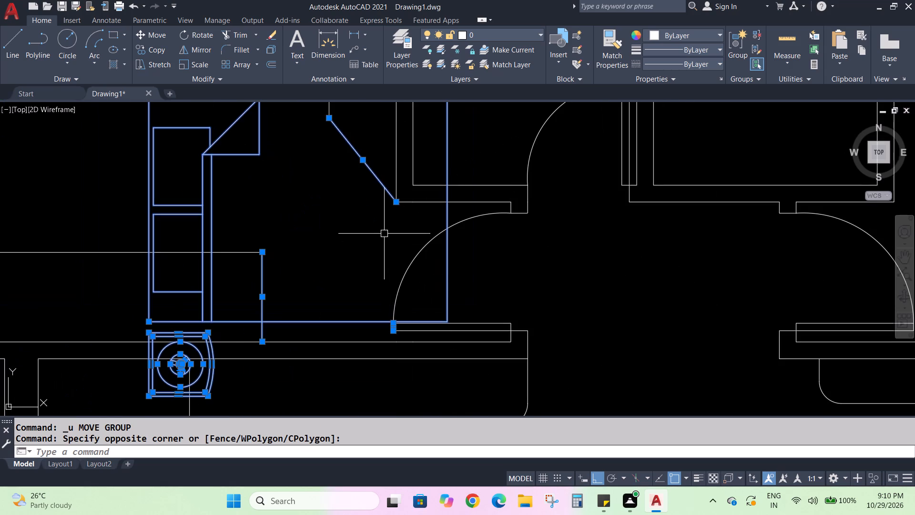
pyautogui.keyDown('shift'); pyautogui.click(383, 175); pyautogui.keyUp('shift')
pyautogui.keyDown('shift'); pyautogui.click(379, 179); pyautogui.keyUp('shift')
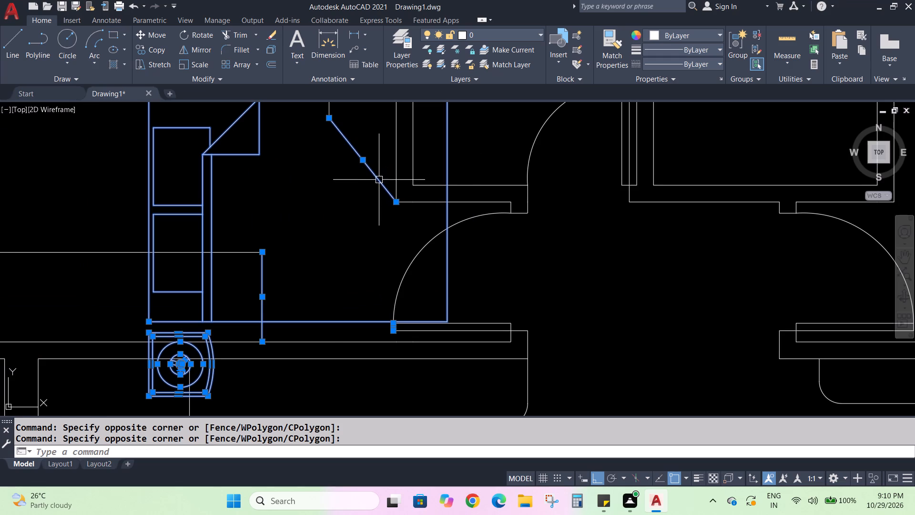
pyautogui.keyDown('shift'); pyautogui.click(378, 182); pyautogui.keyUp('shift')
pyautogui.keyDown('shift'); pyautogui.click(262, 281); pyautogui.keyUp('shift')
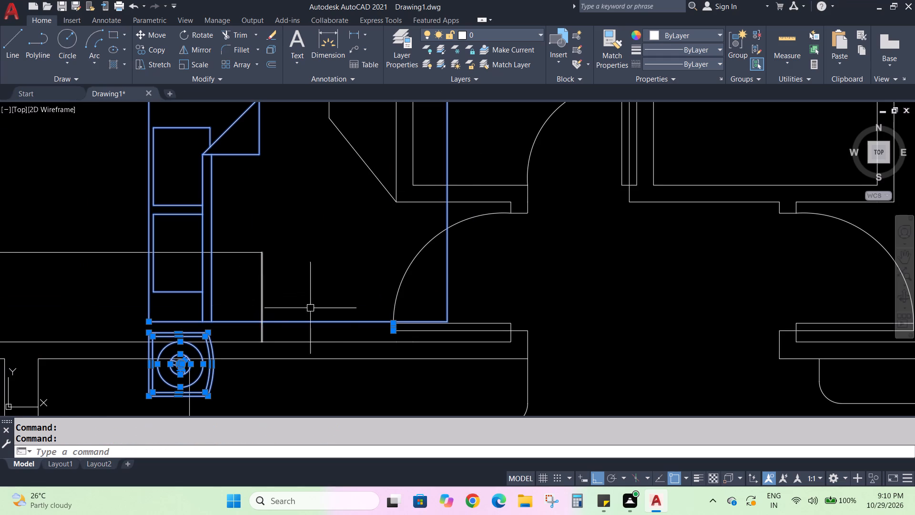
pyautogui.scroll(3, 397, 348)
pyautogui.keyDown('shift'); pyautogui.click(377, 262); pyautogui.keyUp('shift')
pyautogui.scroll(-2, 316, 288)
pyautogui.scroll(4, 366, 272)
pyautogui.keyDown('shift'); pyautogui.click(232, 277); pyautogui.keyUp('shift')
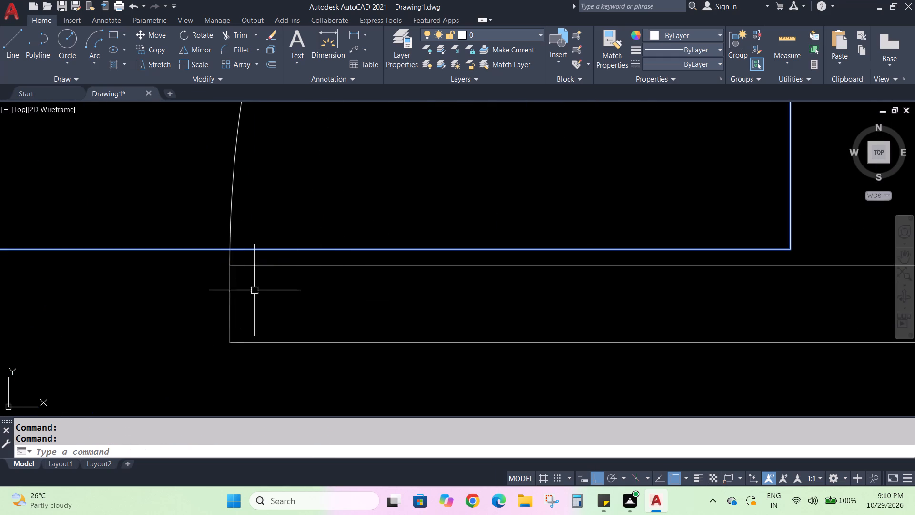
pyautogui.scroll(-4, 299, 297)
pyautogui.scroll(-2, 225, 279)
pyautogui.moveTo(70, 266); pyautogui.dragTo(73, 269, button='middle')
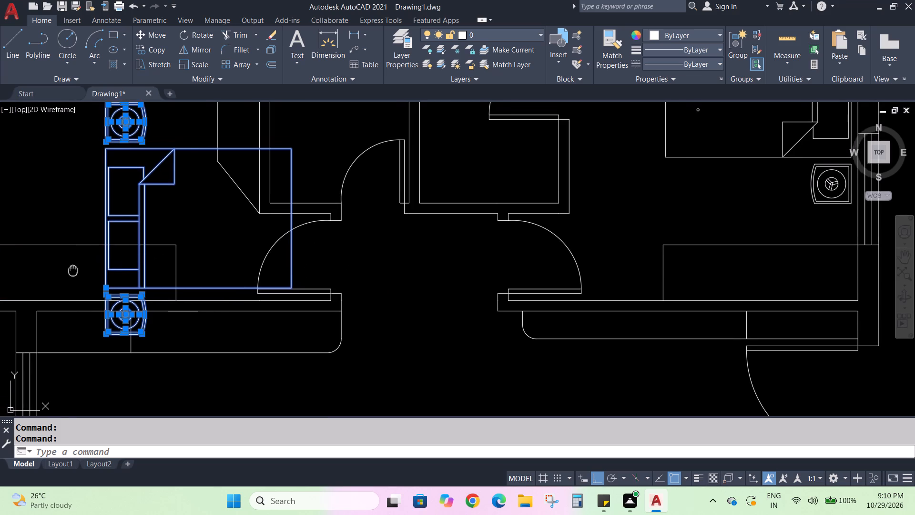
pyautogui.moveTo(73, 269); pyautogui.dragTo(190, 275, button='middle')
pyautogui.scroll(3, 207, 307)
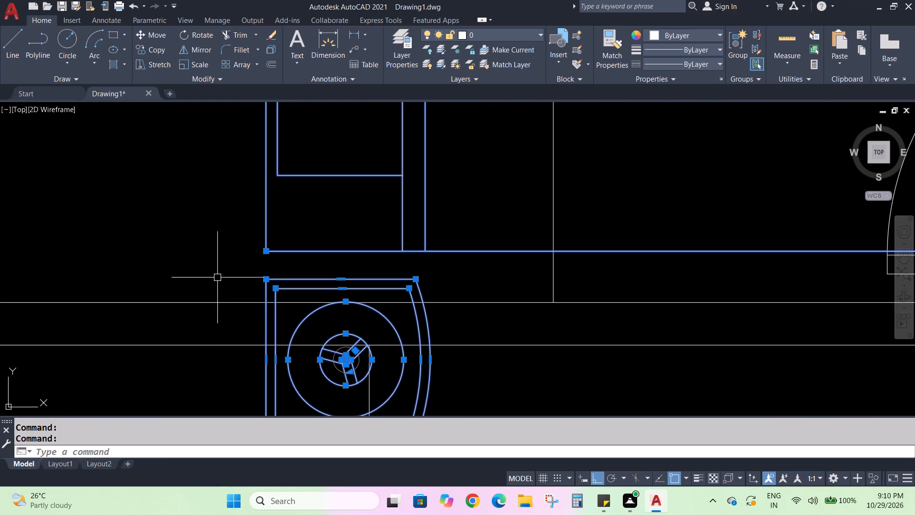
pyautogui.scroll(-4, 213, 264)
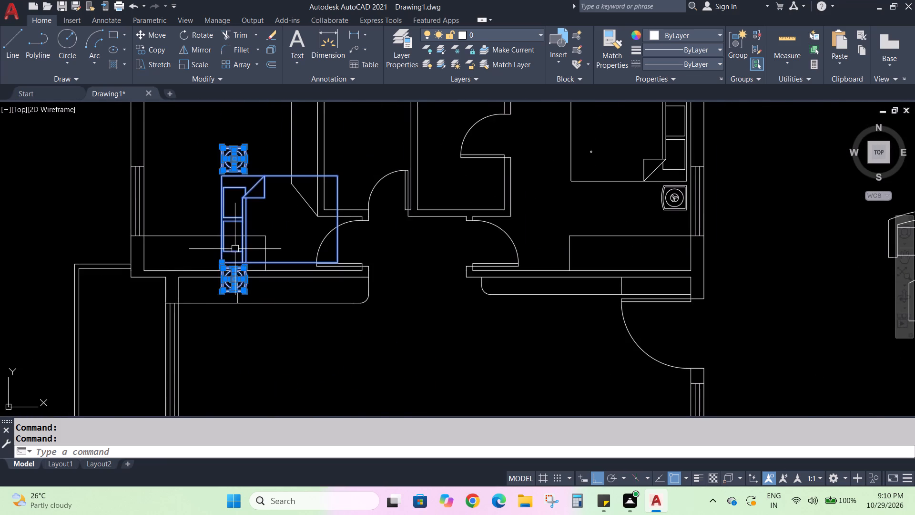
pyautogui.scroll(-2, 236, 255)
pyautogui.scroll(1, 238, 257)
pyautogui.moveTo(93, 197); pyautogui.dragTo(160, 251, button='middle')
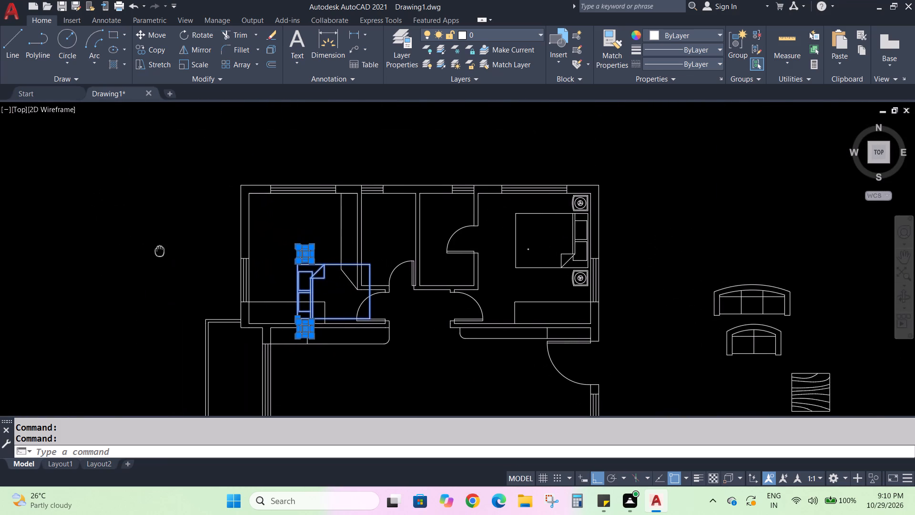
pyautogui.scroll(1, 199, 249)
pyautogui.click(148, 35)
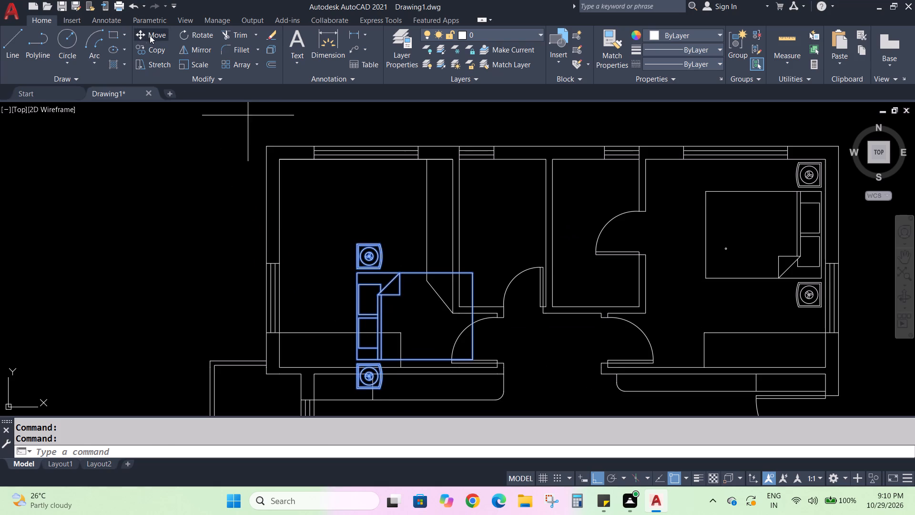
pyautogui.scroll(3, 356, 324)
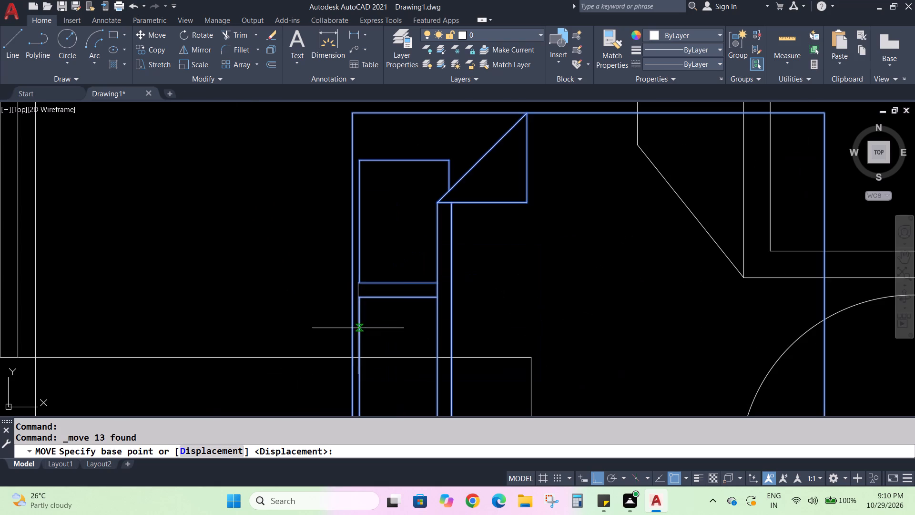
pyautogui.click(350, 291)
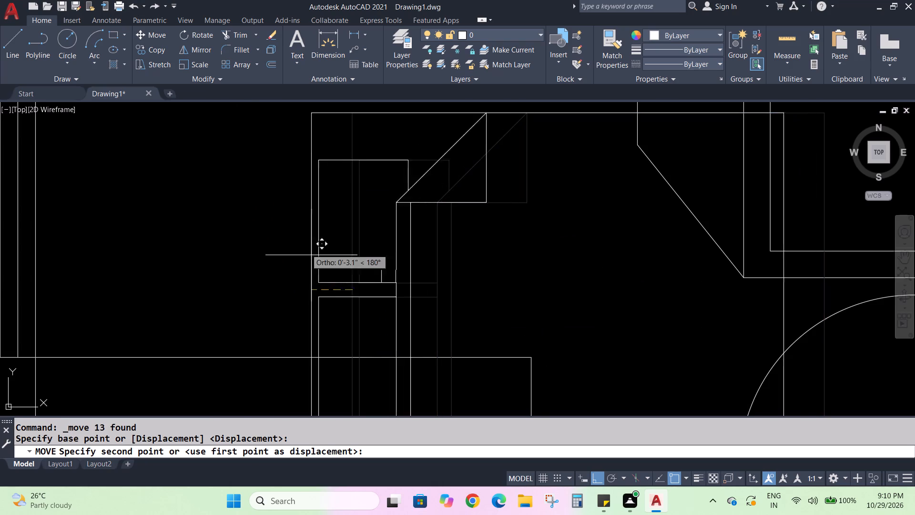
pyautogui.scroll(-4, 256, 214)
pyautogui.click(592, 476)
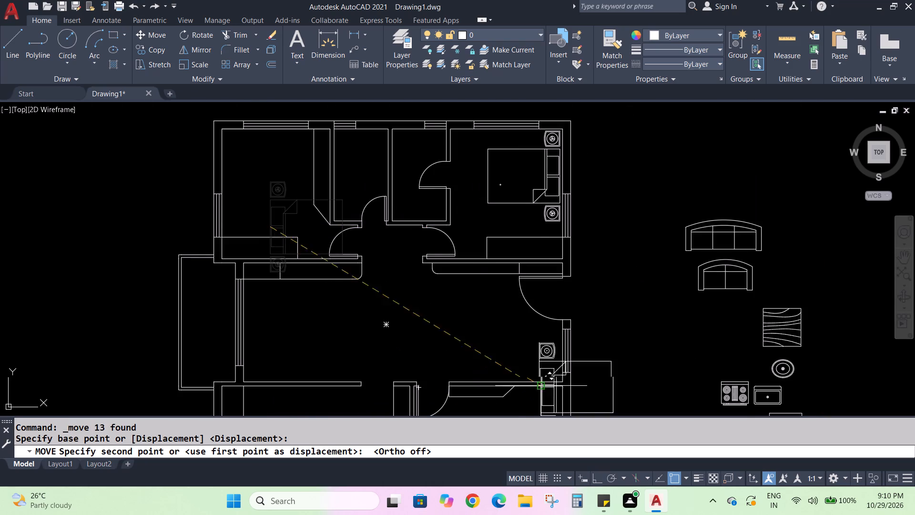
pyautogui.scroll(1, 242, 182)
pyautogui.moveTo(241, 188); pyautogui.dragTo(314, 258, button='middle')
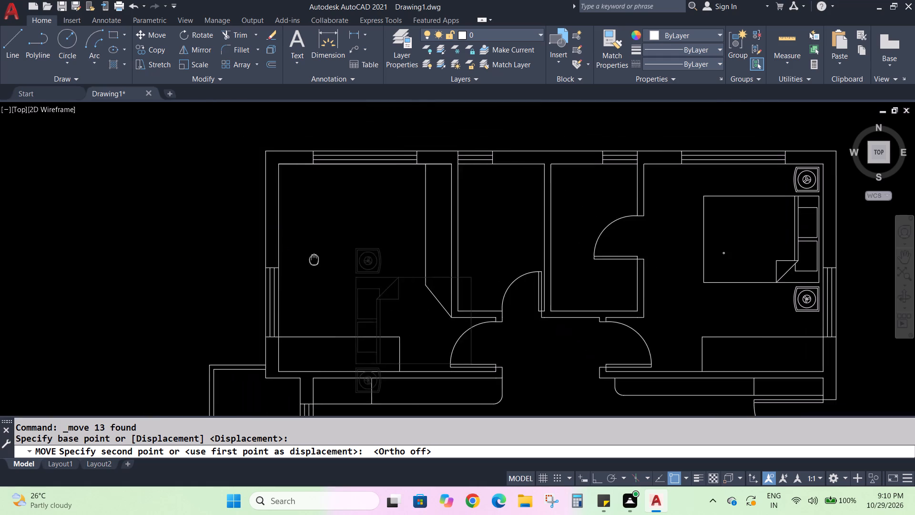
pyautogui.moveTo(314, 258); pyautogui.dragTo(320, 263, button='middle')
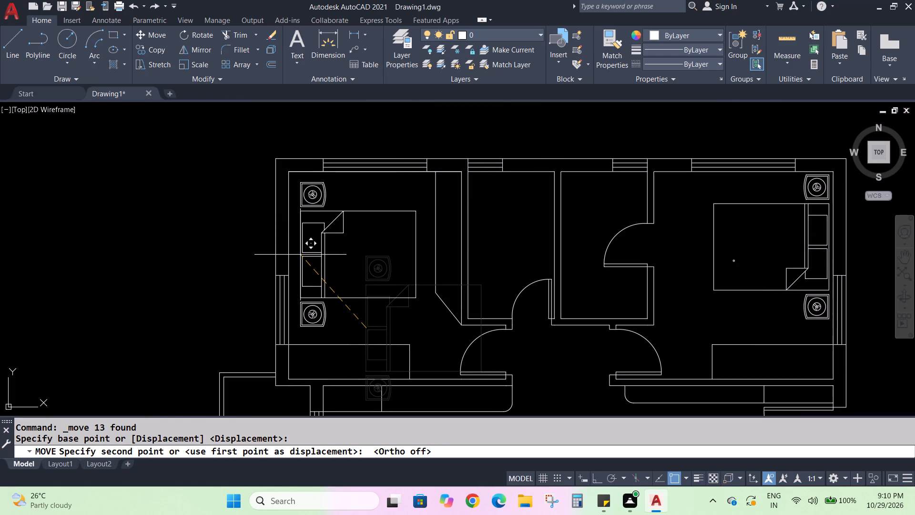
pyautogui.scroll(2, 300, 255)
pyautogui.scroll(-1, 299, 256)
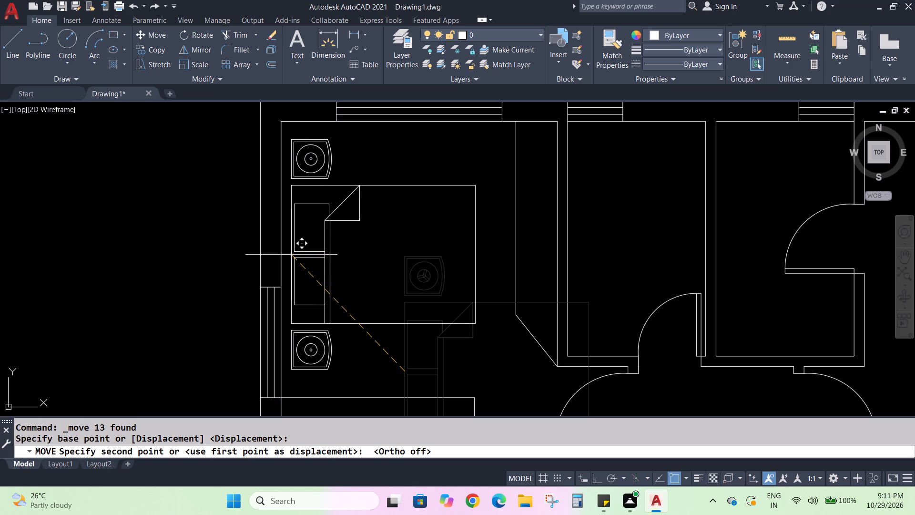
pyautogui.click(289, 254)
pyautogui.scroll(-1, 341, 258)
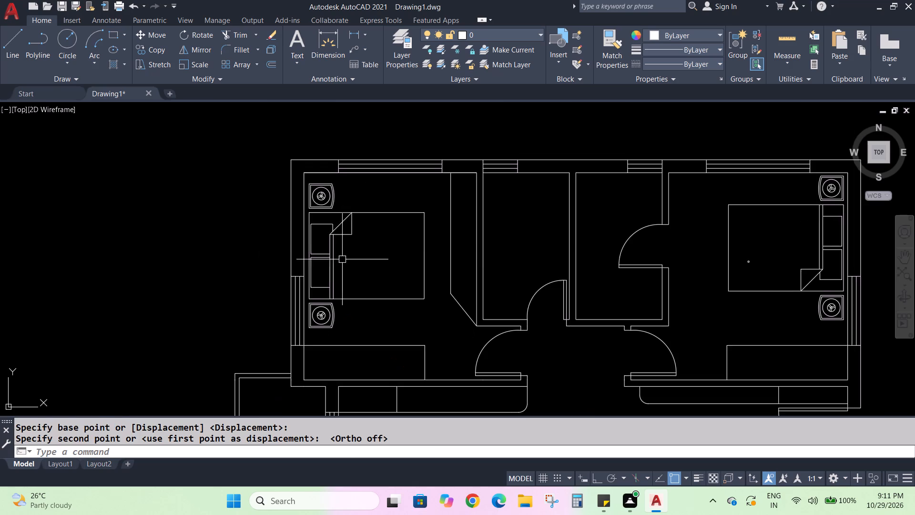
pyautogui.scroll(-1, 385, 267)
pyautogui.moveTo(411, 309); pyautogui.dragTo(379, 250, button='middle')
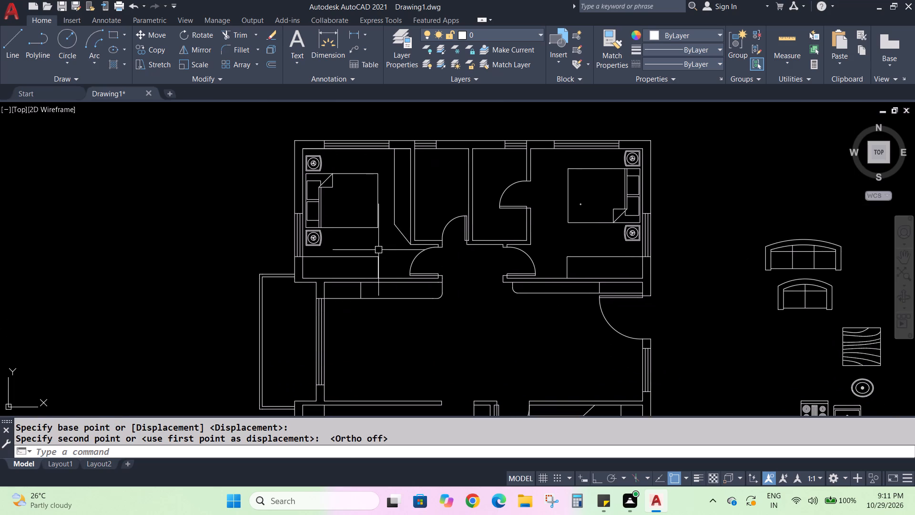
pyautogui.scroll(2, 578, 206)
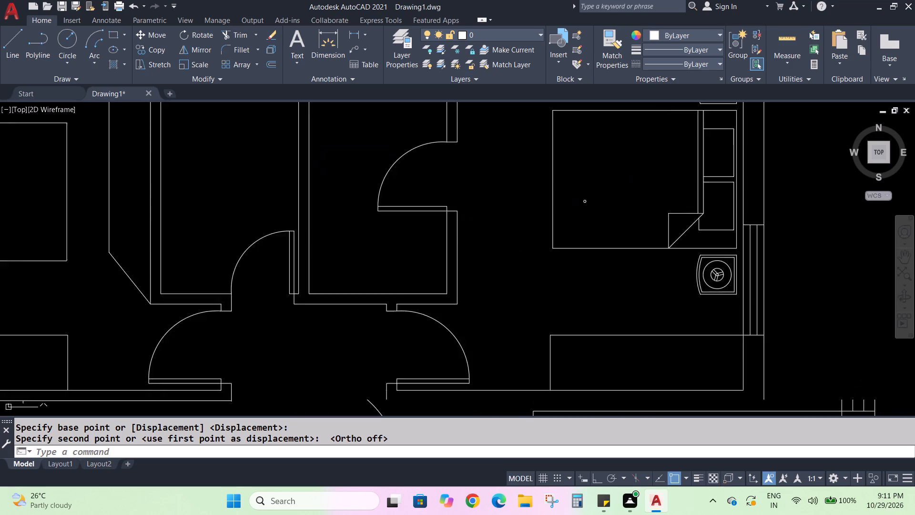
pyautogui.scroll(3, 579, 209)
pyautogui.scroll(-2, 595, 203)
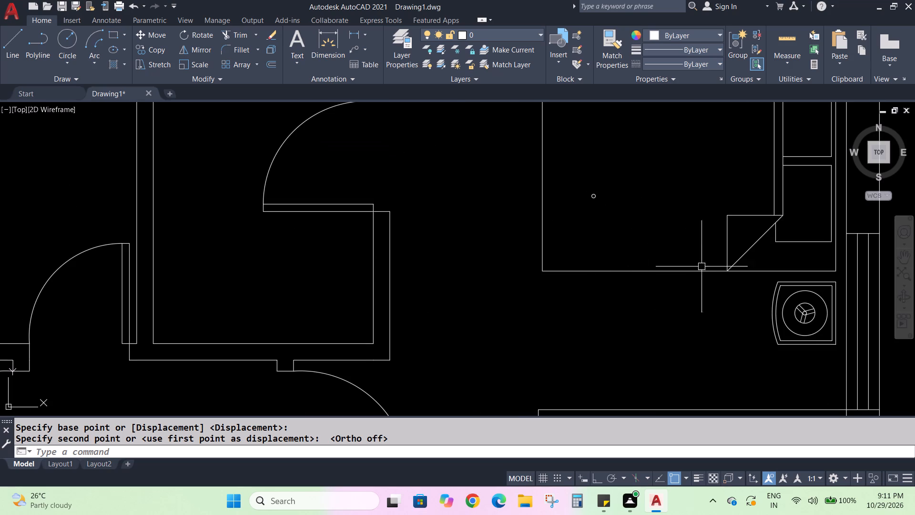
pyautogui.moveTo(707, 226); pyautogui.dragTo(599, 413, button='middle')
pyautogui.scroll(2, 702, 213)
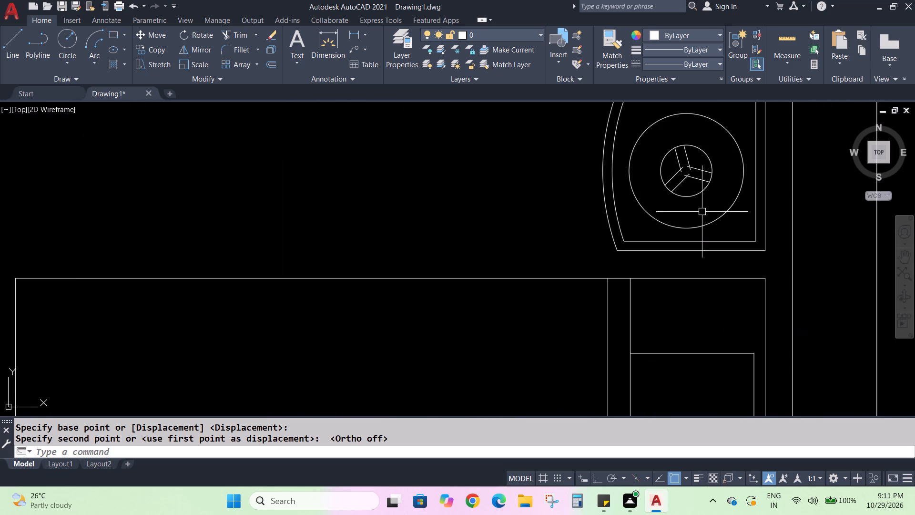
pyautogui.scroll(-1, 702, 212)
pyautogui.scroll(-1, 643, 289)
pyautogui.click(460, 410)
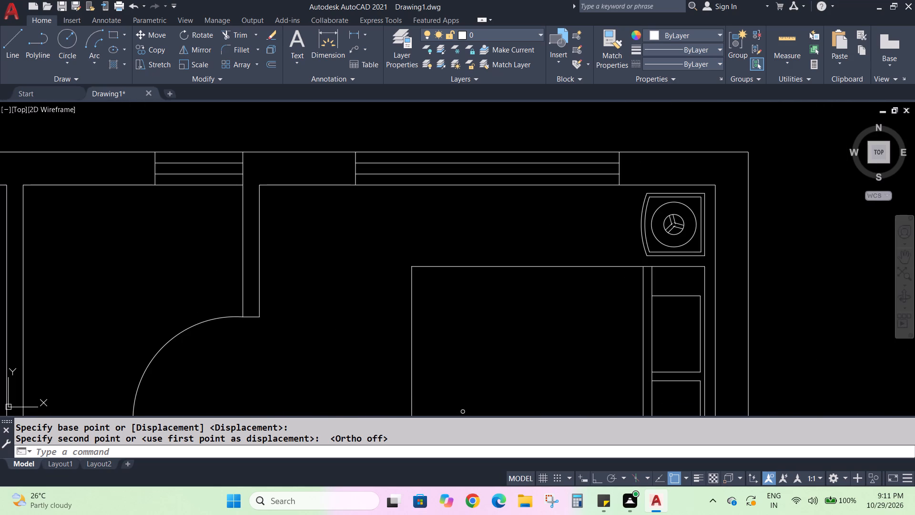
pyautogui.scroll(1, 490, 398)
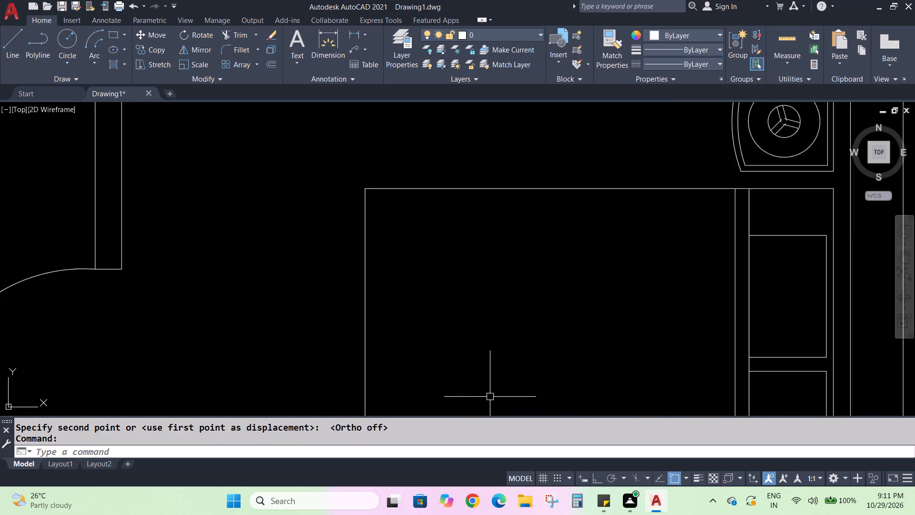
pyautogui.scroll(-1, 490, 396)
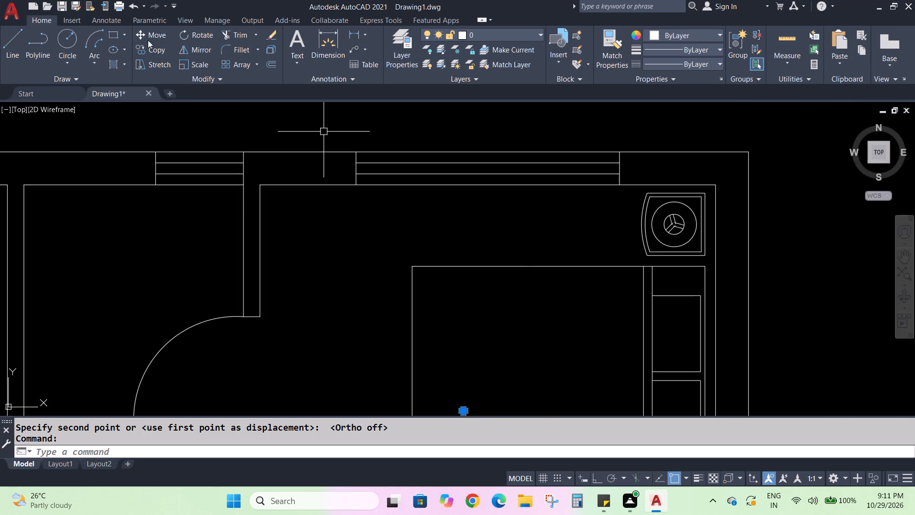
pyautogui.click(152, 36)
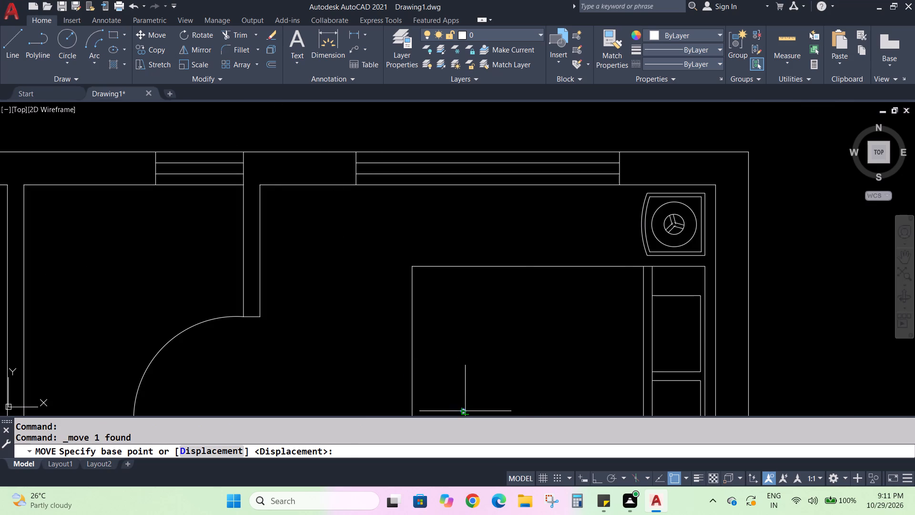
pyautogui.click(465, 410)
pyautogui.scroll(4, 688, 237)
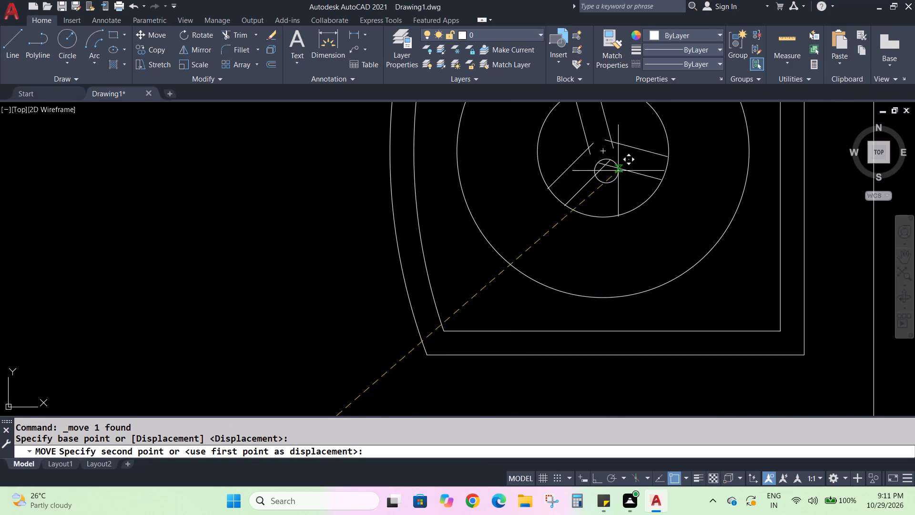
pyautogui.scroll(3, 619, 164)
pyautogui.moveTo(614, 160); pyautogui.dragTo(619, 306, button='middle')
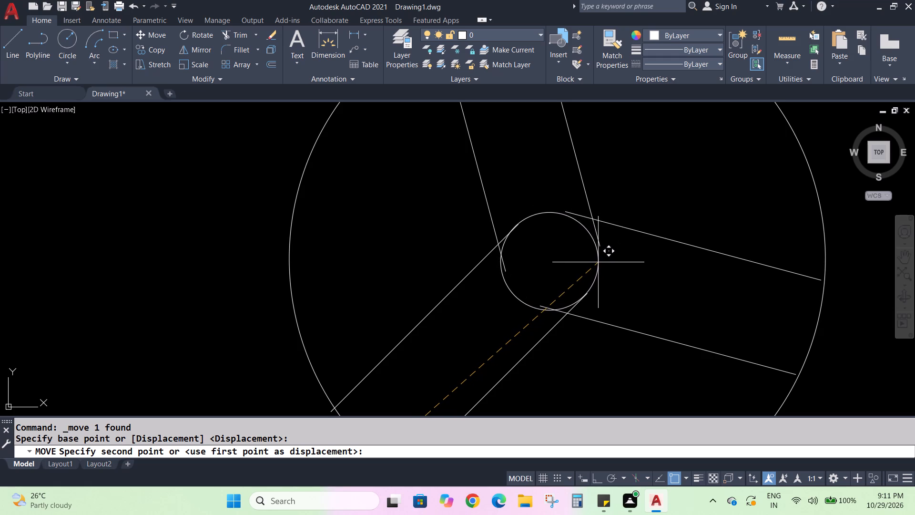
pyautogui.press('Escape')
# Delete the stray small circle lying on the upper-right bedroom's bed.
pyautogui.scroll(-5, 540, 250)
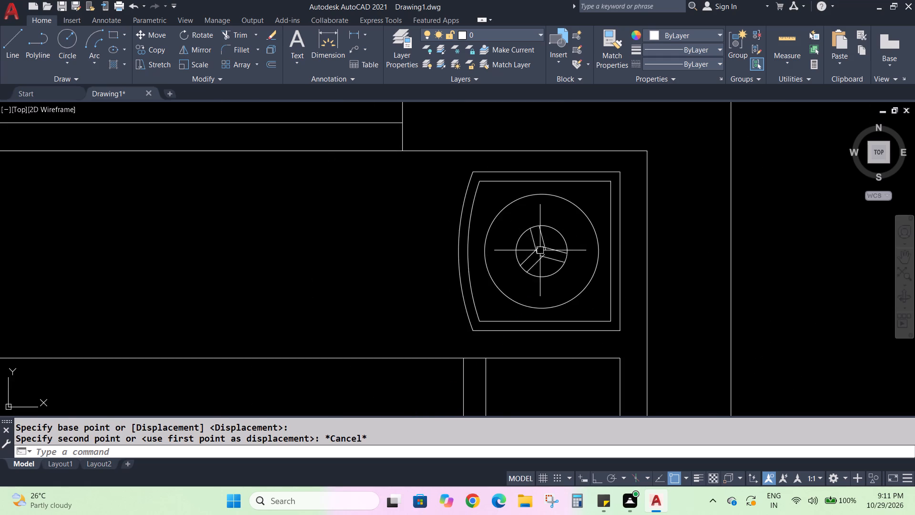
pyautogui.scroll(-3, 464, 304)
pyautogui.click(353, 405)
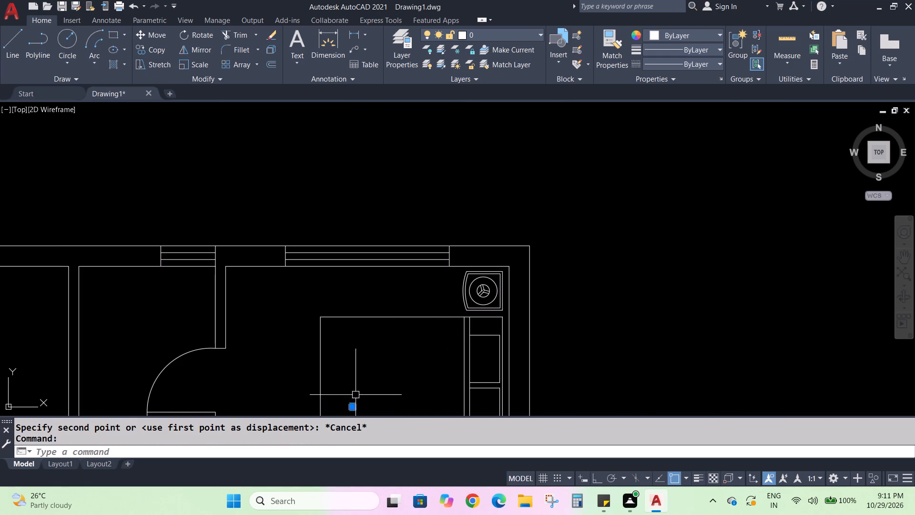
pyautogui.press('Delete')
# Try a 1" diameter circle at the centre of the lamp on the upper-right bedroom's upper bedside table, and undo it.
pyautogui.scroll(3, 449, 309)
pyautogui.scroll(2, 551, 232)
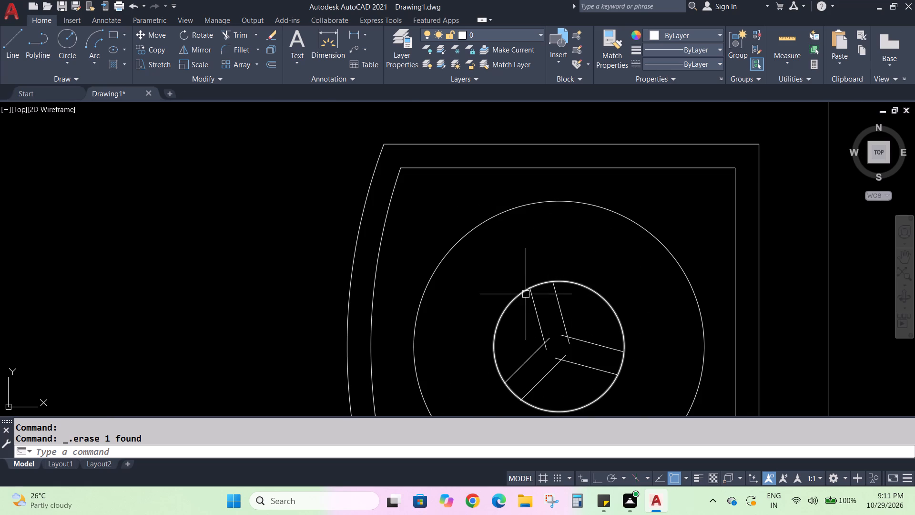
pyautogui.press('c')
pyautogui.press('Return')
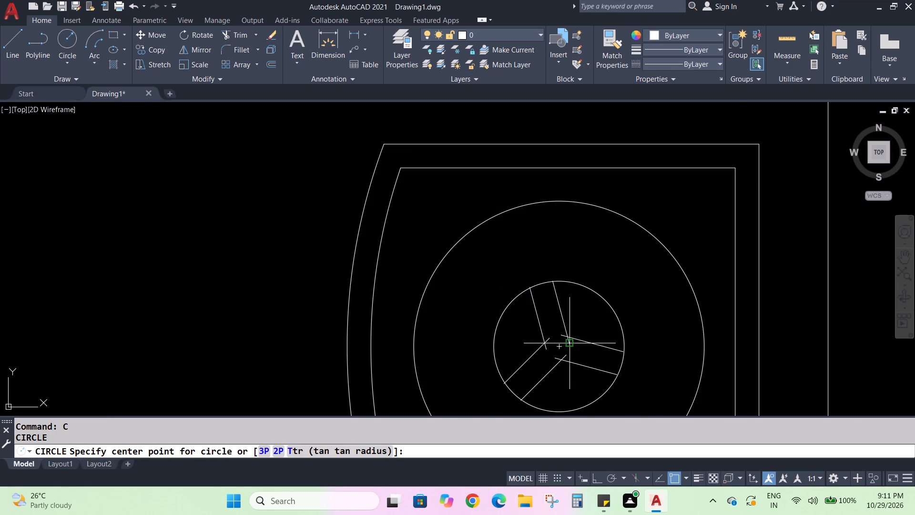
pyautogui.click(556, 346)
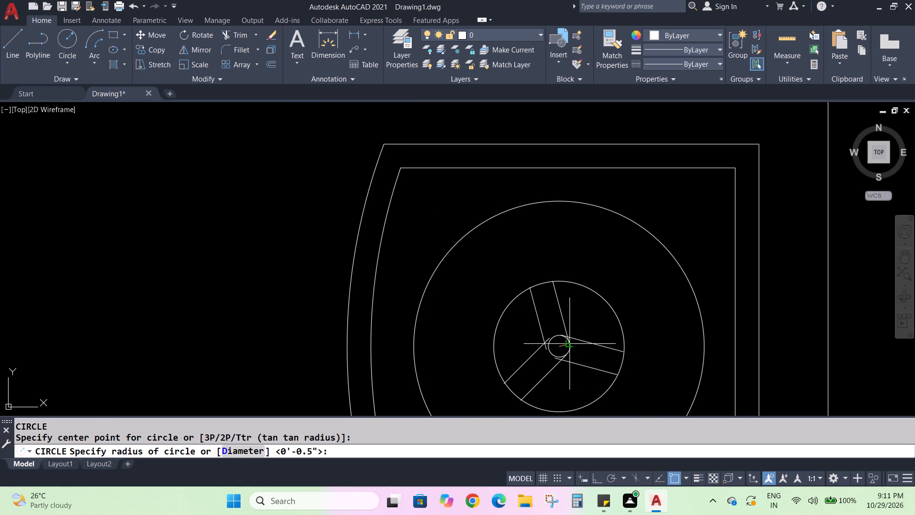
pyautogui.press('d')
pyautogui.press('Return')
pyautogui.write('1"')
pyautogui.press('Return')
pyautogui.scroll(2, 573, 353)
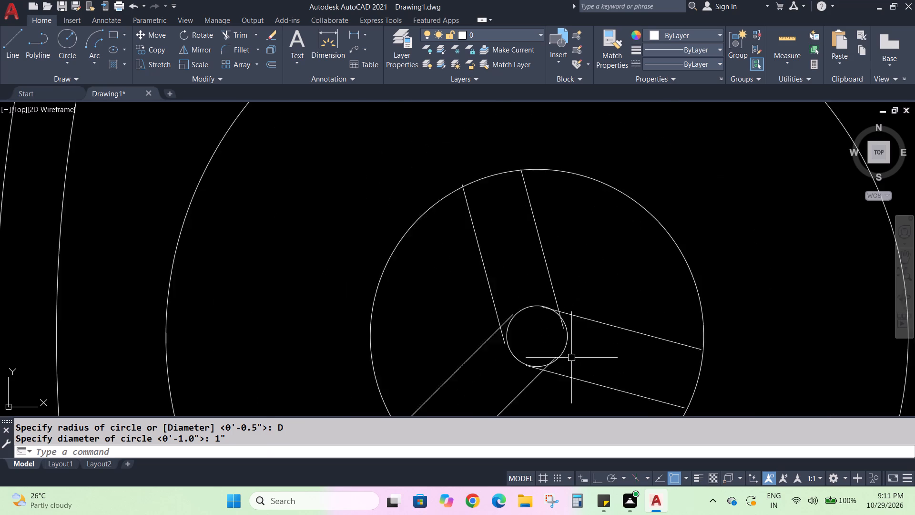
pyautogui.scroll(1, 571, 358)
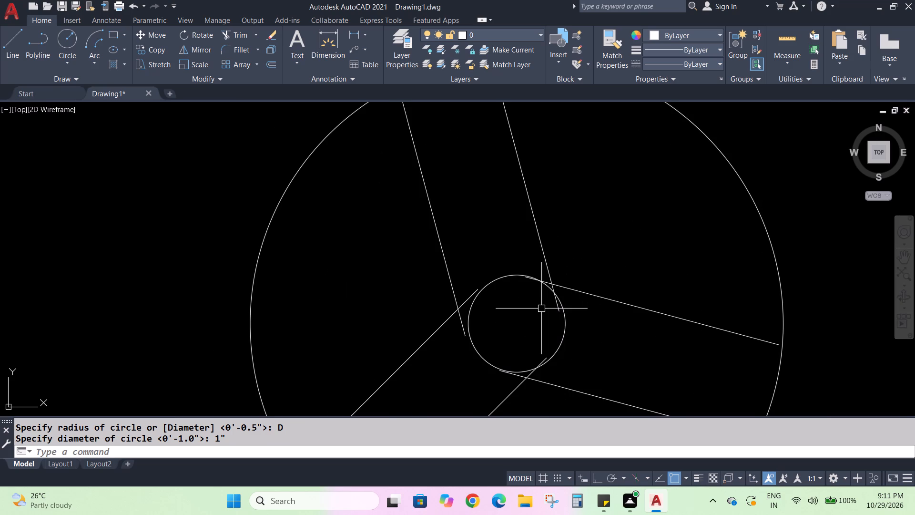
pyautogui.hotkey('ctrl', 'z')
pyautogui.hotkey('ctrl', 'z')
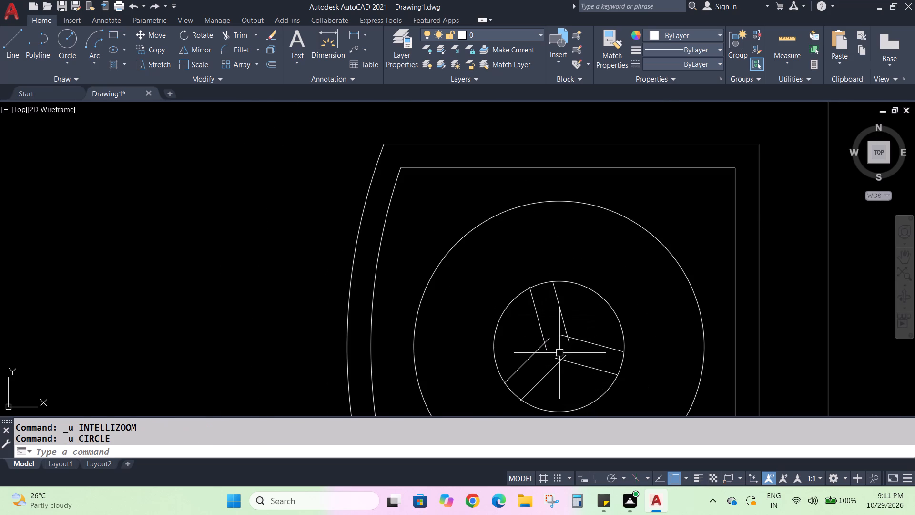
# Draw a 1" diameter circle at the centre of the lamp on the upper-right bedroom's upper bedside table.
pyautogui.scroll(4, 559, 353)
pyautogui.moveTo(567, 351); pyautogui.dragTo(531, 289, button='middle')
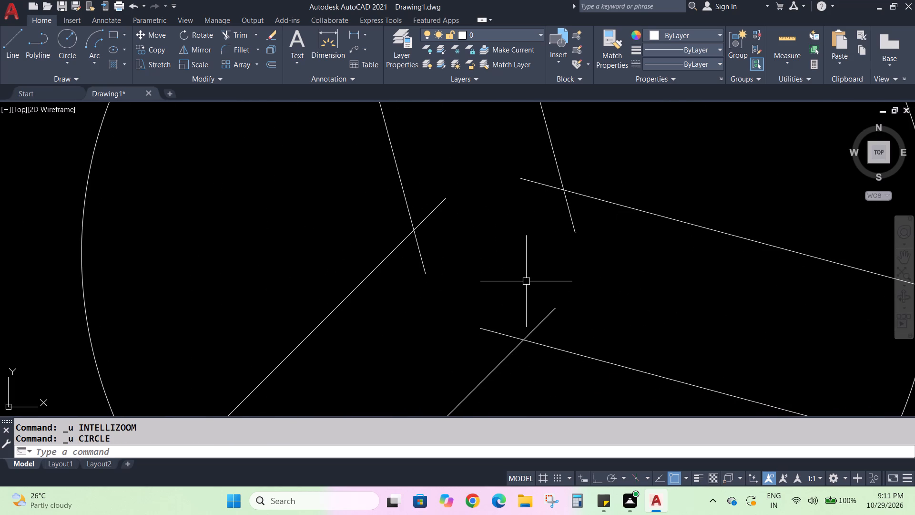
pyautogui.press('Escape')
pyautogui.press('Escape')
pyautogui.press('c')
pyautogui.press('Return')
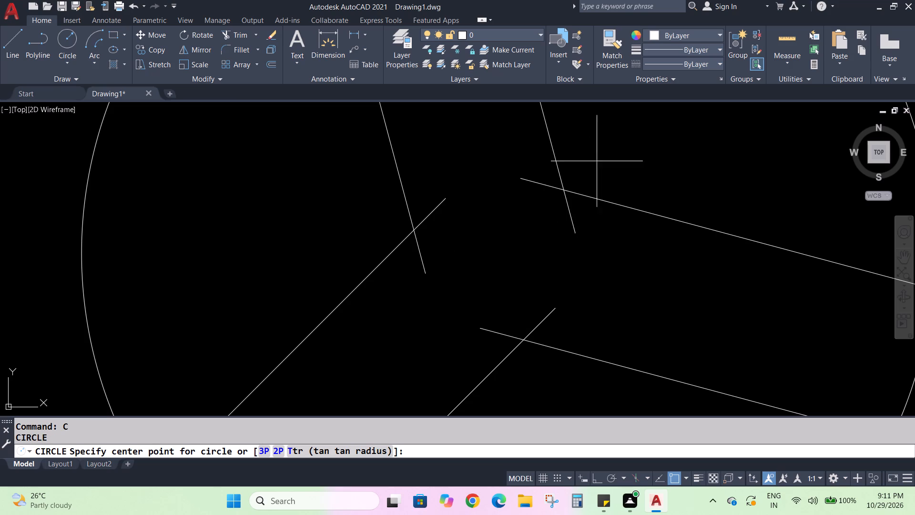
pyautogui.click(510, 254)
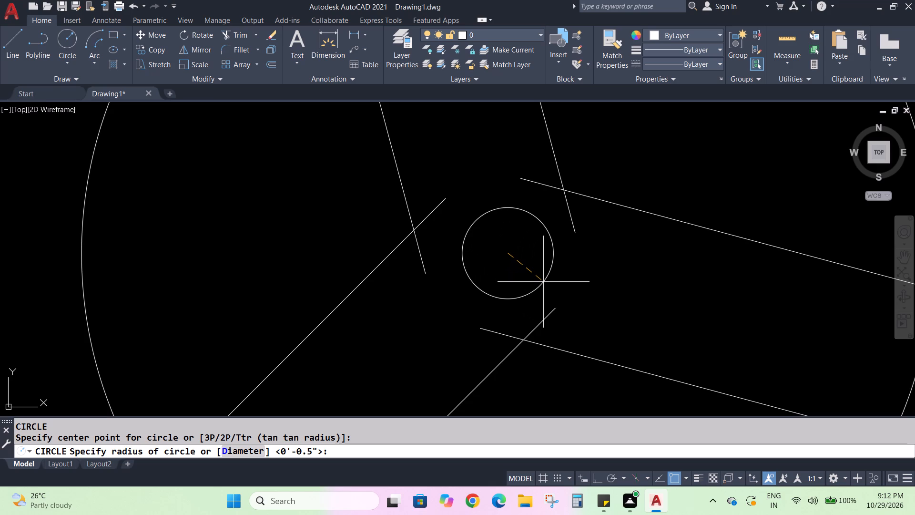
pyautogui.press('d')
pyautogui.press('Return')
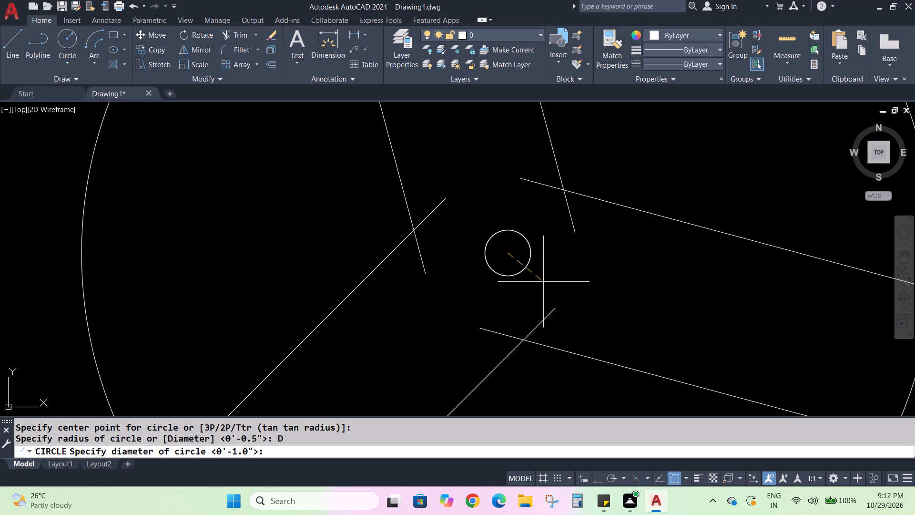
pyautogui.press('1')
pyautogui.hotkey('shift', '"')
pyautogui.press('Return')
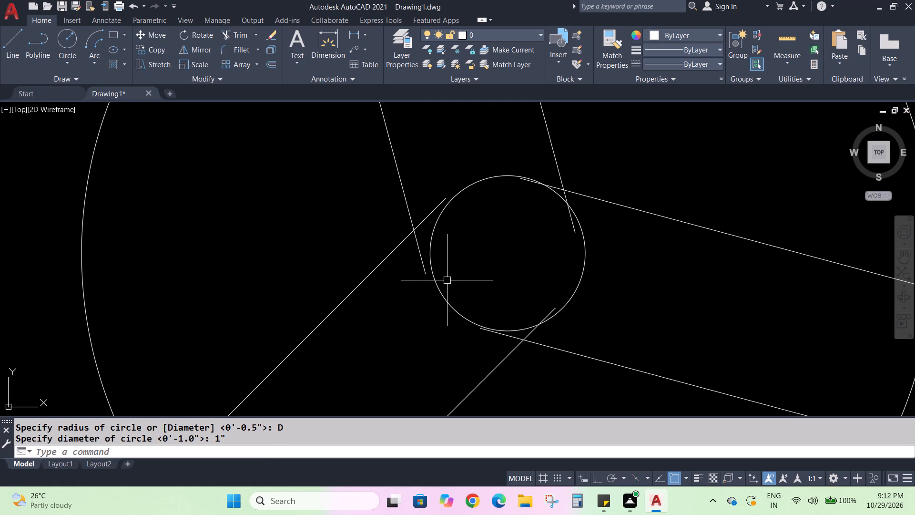
# Delete the upper-right bedroom's upper bedside table together with its lamp.
pyautogui.scroll(-2, 441, 292)
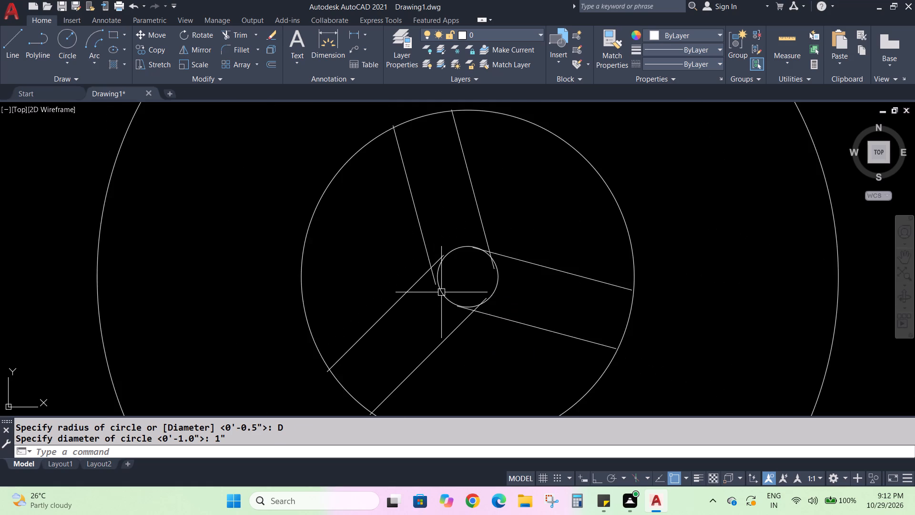
pyautogui.scroll(-5, 441, 292)
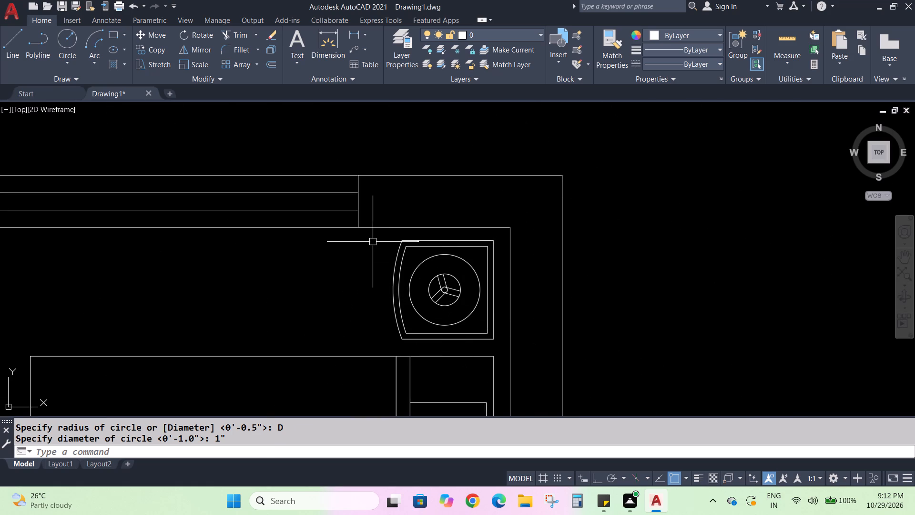
pyautogui.click(374, 239)
pyautogui.click(505, 343)
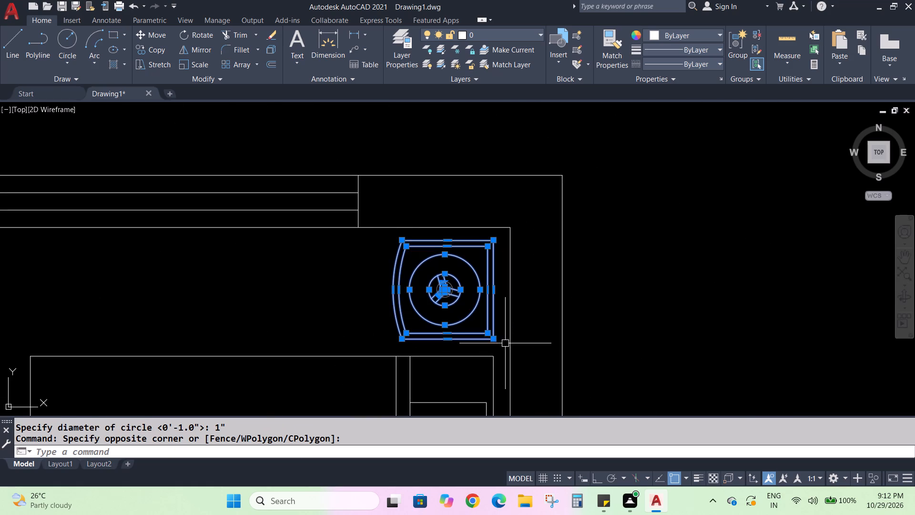
pyautogui.press('Delete')
# Mirror the upper-right bedroom's lower bedside table and lamp about the bed's horizontal centreline, keeping the source objects.
pyautogui.scroll(-3, 479, 304)
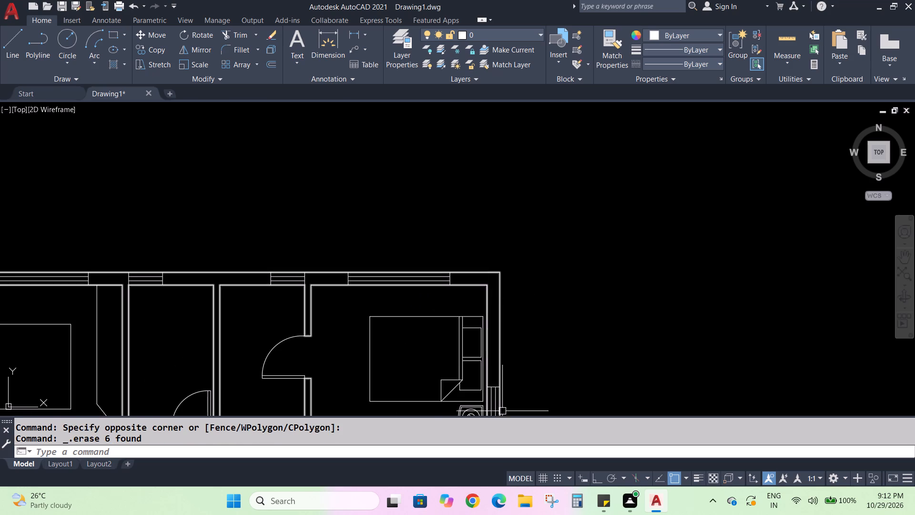
pyautogui.scroll(1, 574, 398)
pyautogui.moveTo(574, 398); pyautogui.dragTo(564, 291, button='middle')
pyautogui.scroll(2, 406, 284)
pyautogui.scroll(-1, 401, 309)
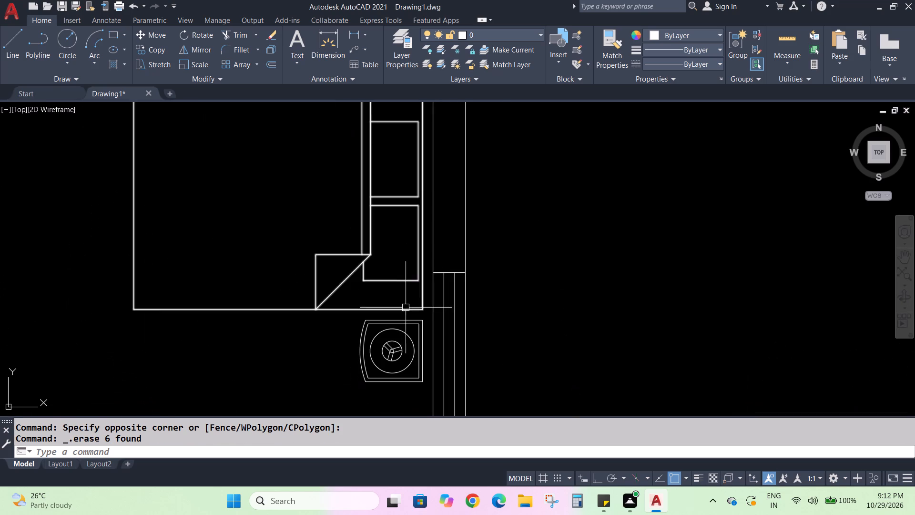
pyautogui.moveTo(334, 319); pyautogui.dragTo(342, 320)
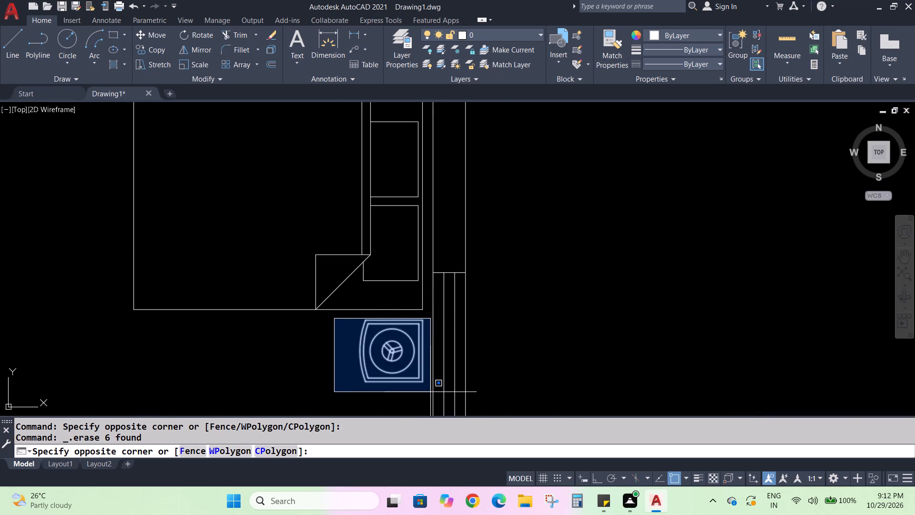
pyautogui.click(430, 392)
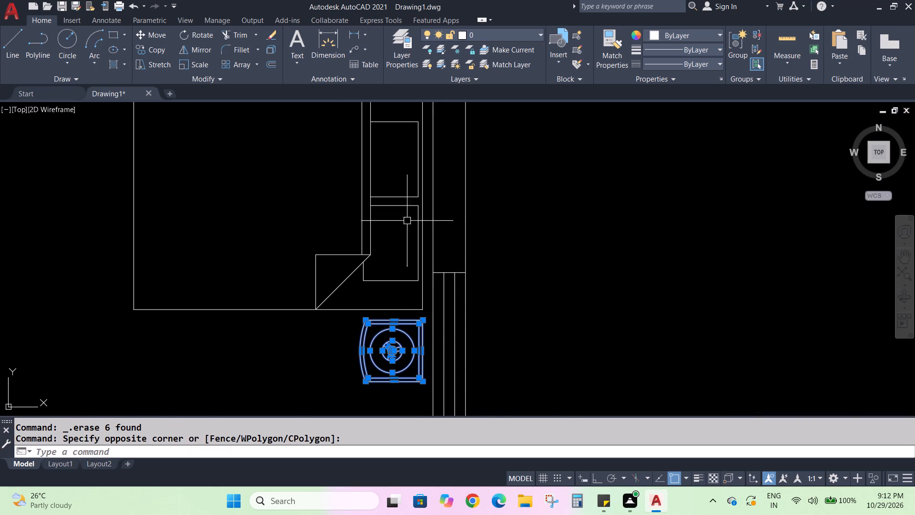
pyautogui.click(206, 52)
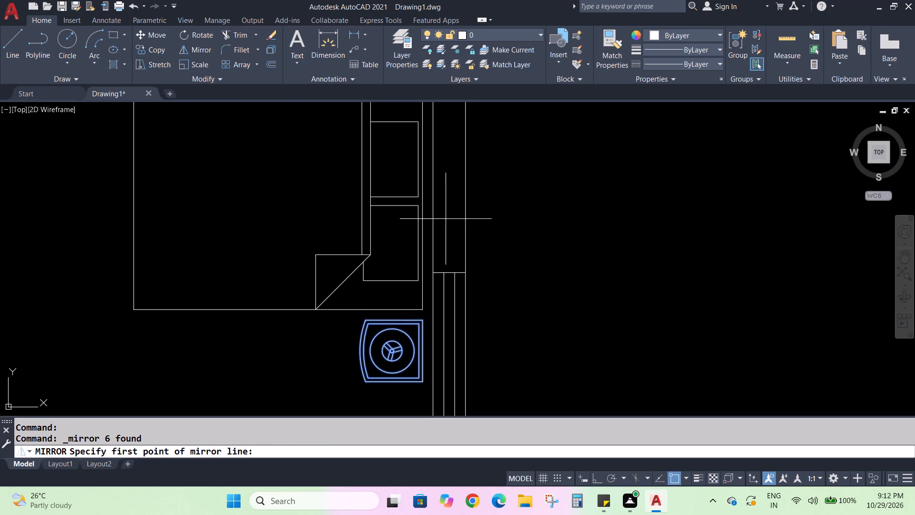
pyautogui.click(426, 201)
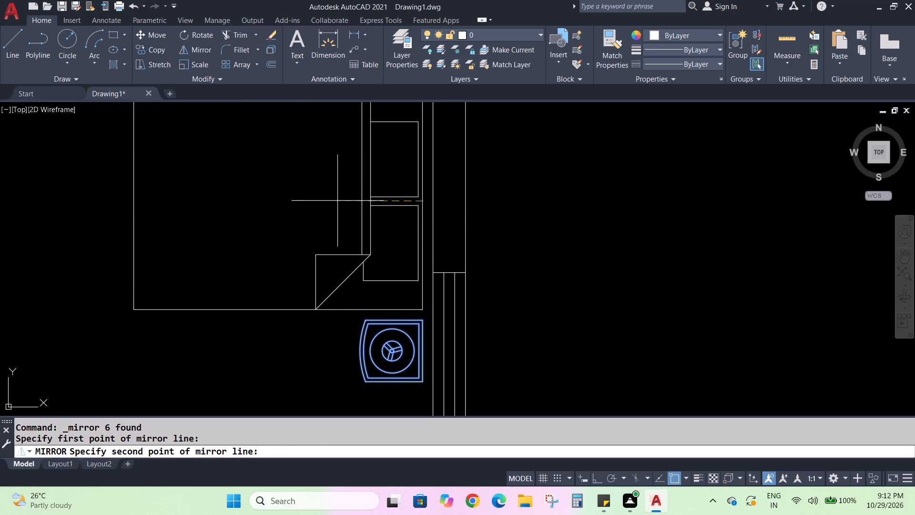
pyautogui.click(335, 201)
pyautogui.scroll(-2, 335, 201)
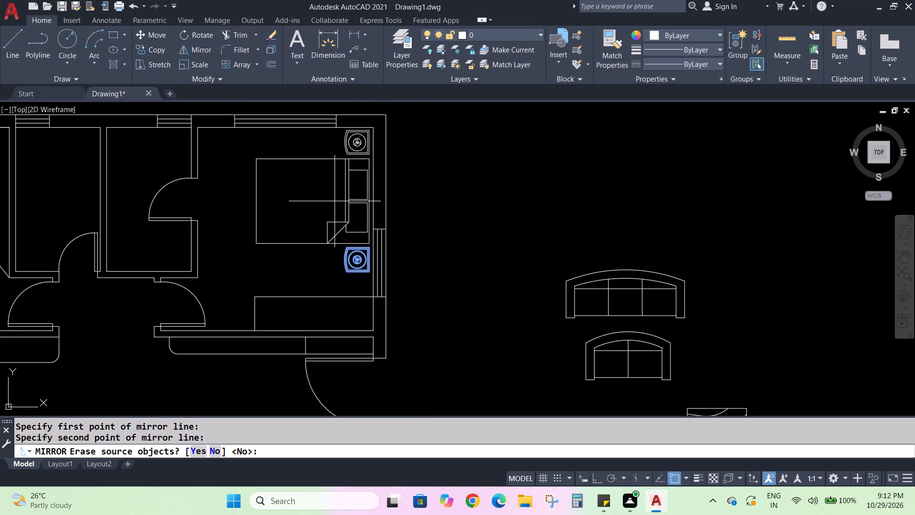
pyautogui.press('Return')
# Examine how the lamp's lines meet its centre circle on the mirrored upper bedside table.
pyautogui.scroll(1, 359, 146)
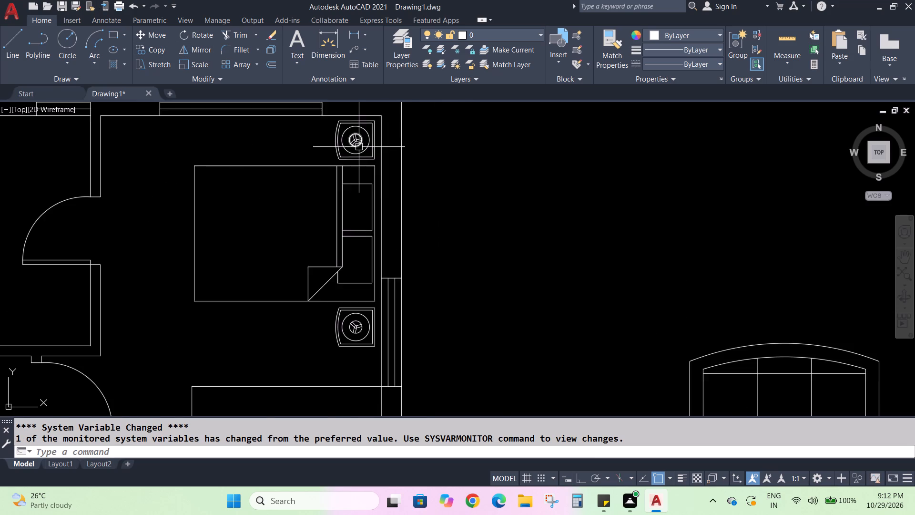
pyautogui.scroll(6, 359, 147)
pyautogui.scroll(5, 304, 120)
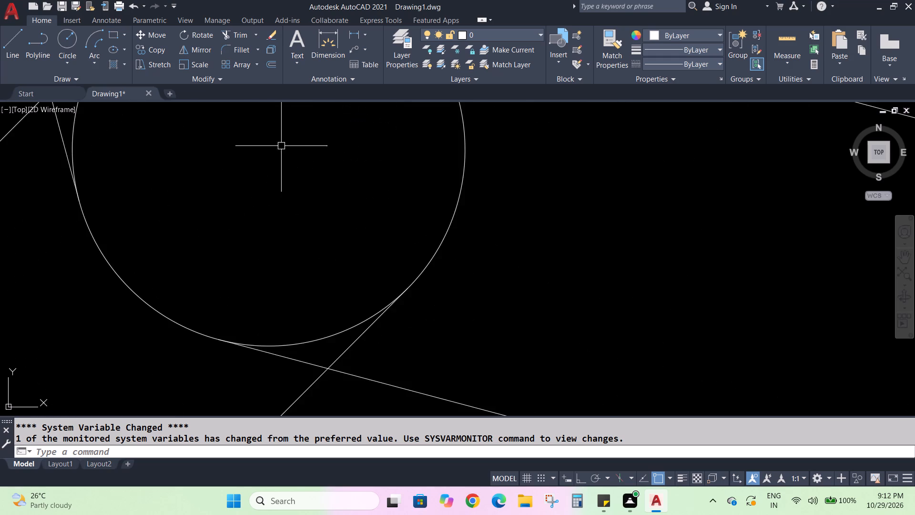
pyautogui.moveTo(282, 149); pyautogui.dragTo(393, 230, button='middle')
pyautogui.scroll(-3, 393, 231)
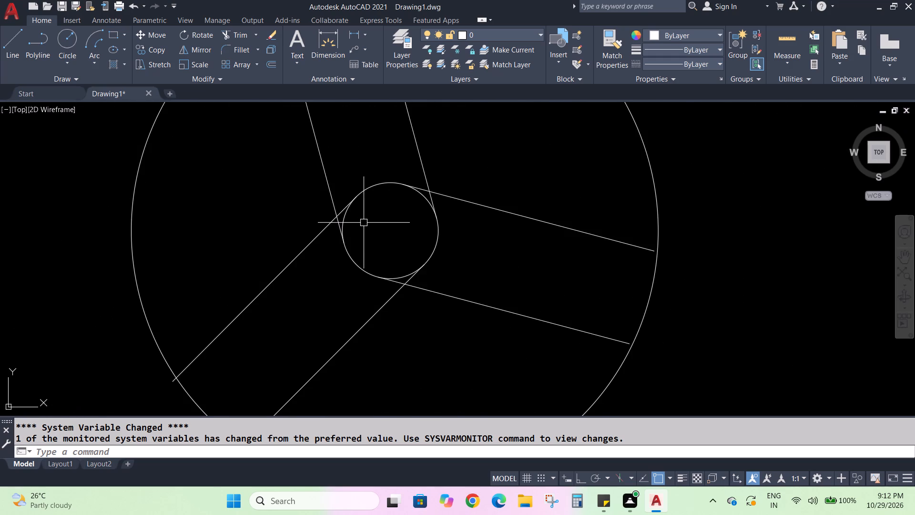
# Examine the bedside tables and lamps in both upper bedrooms, and look over the whole plan and the remaining furniture blocks.
pyautogui.scroll(-6, 365, 223)
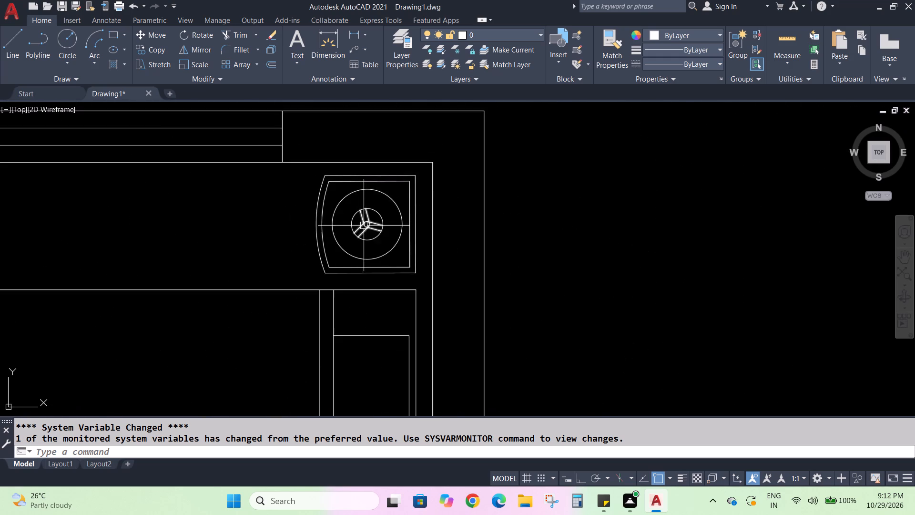
pyautogui.scroll(-2, 372, 234)
pyautogui.moveTo(170, 319); pyautogui.dragTo(418, 215, button='middle')
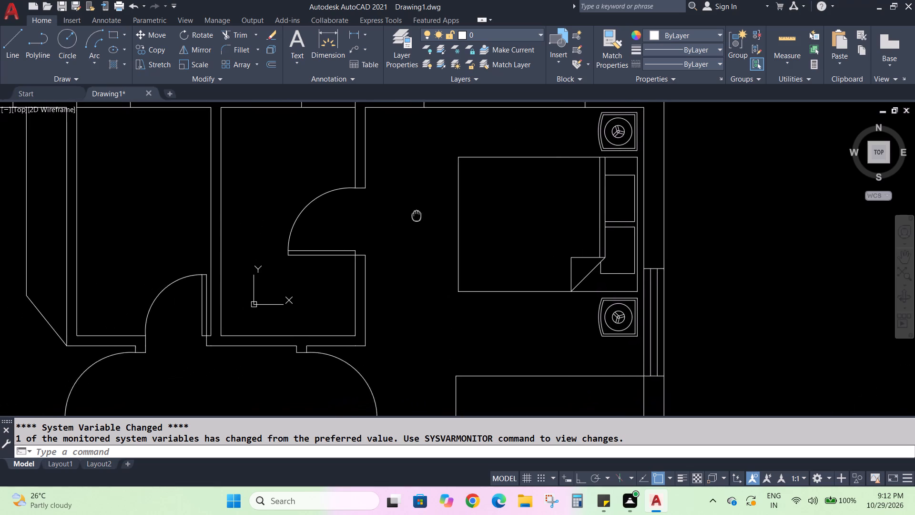
pyautogui.moveTo(418, 215); pyautogui.dragTo(806, 278, button='middle')
pyautogui.scroll(-2, 361, 353)
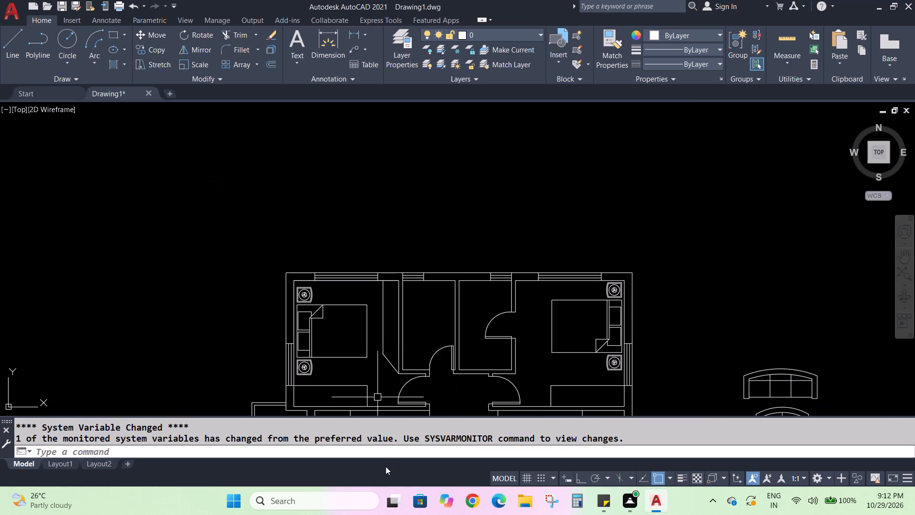
pyautogui.scroll(3, 386, 466)
pyautogui.moveTo(379, 364); pyautogui.dragTo(409, 255, button='middle')
pyautogui.scroll(3, 396, 283)
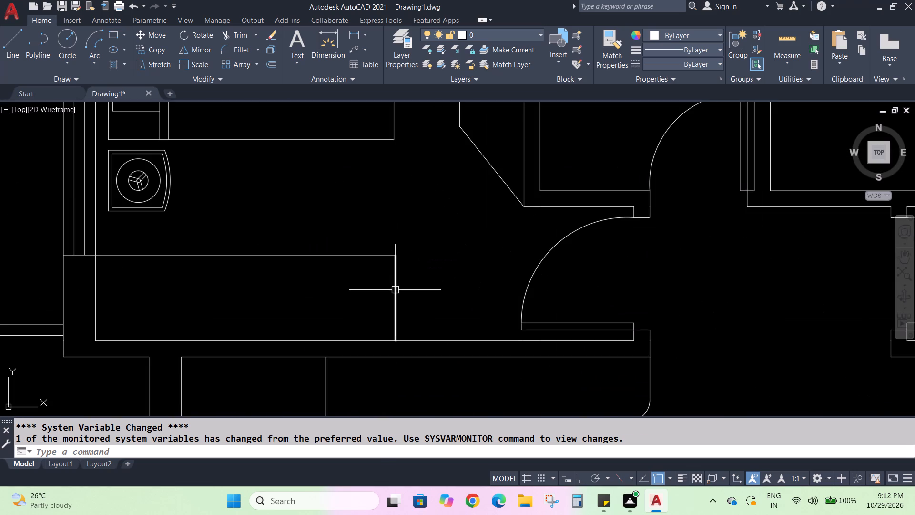
pyautogui.moveTo(244, 207); pyautogui.dragTo(403, 382, button='middle')
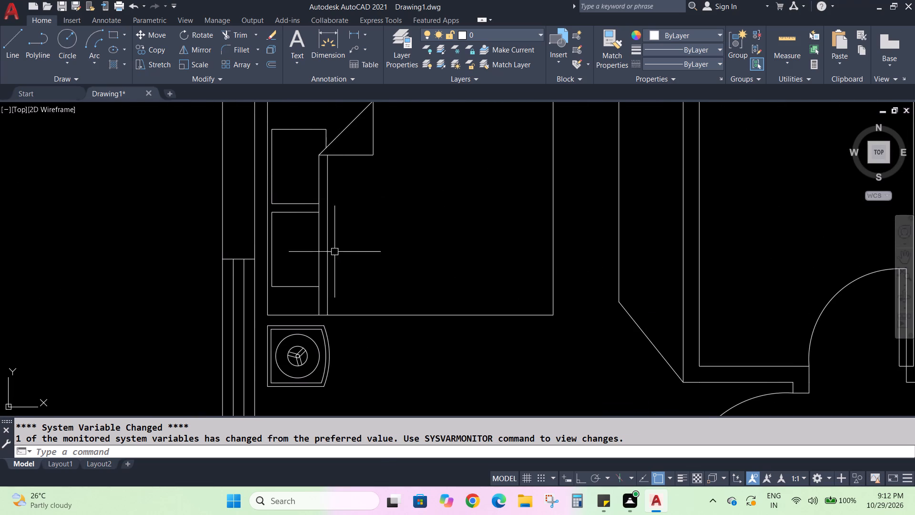
pyautogui.scroll(3, 316, 331)
pyautogui.scroll(2, 300, 394)
pyautogui.scroll(-6, 280, 312)
pyautogui.scroll(-1, 280, 249)
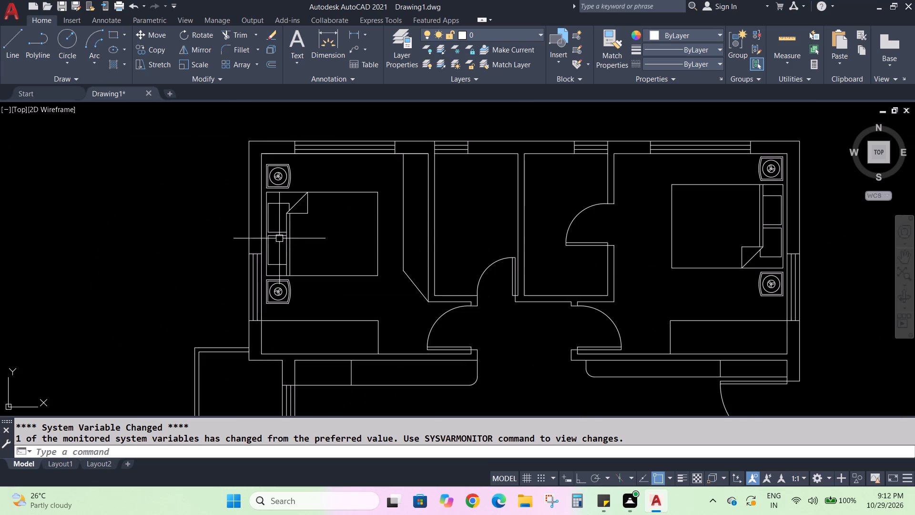
pyautogui.scroll(7, 277, 161)
pyautogui.scroll(4, 252, 312)
pyautogui.scroll(-5, 269, 293)
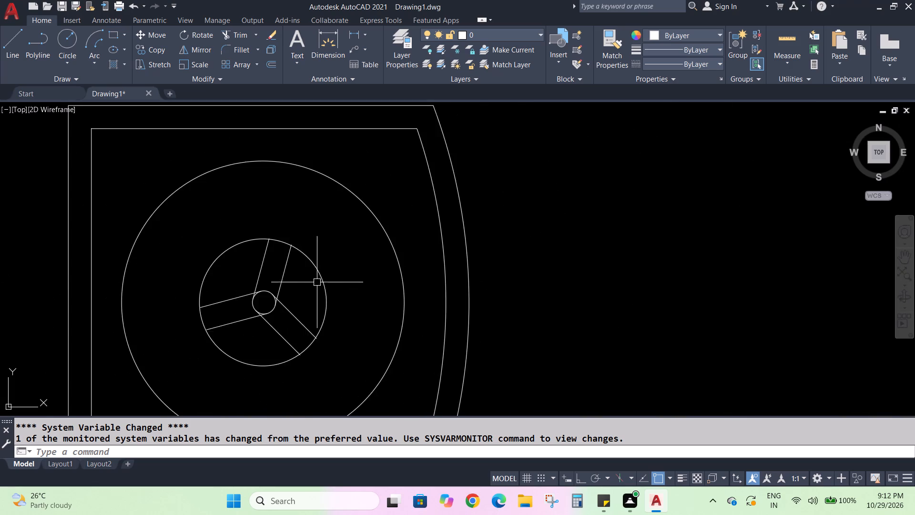
pyautogui.scroll(-6, 317, 282)
pyautogui.scroll(-1, 437, 352)
pyautogui.moveTo(479, 389); pyautogui.dragTo(313, 215, button='middle')
pyautogui.scroll(-1, 385, 265)
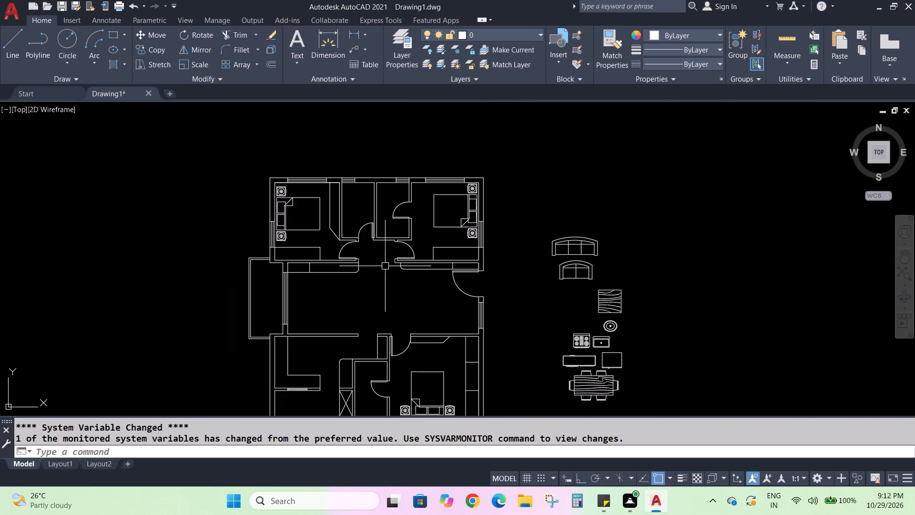
pyautogui.moveTo(399, 305); pyautogui.dragTo(386, 259, button='middle')
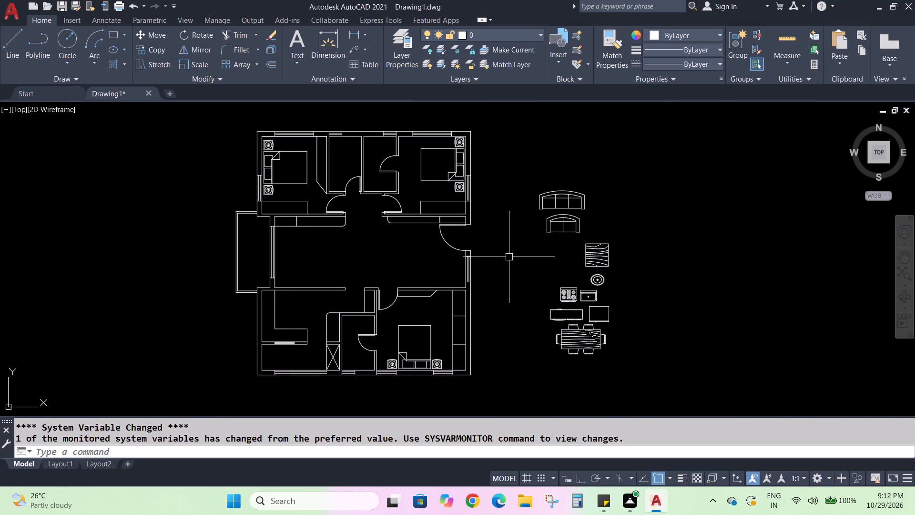
# Copy the lower bedroom's left bedside table with lamp to the living room's lower wall, in the left corner and near the opening.
pyautogui.scroll(1, 364, 261)
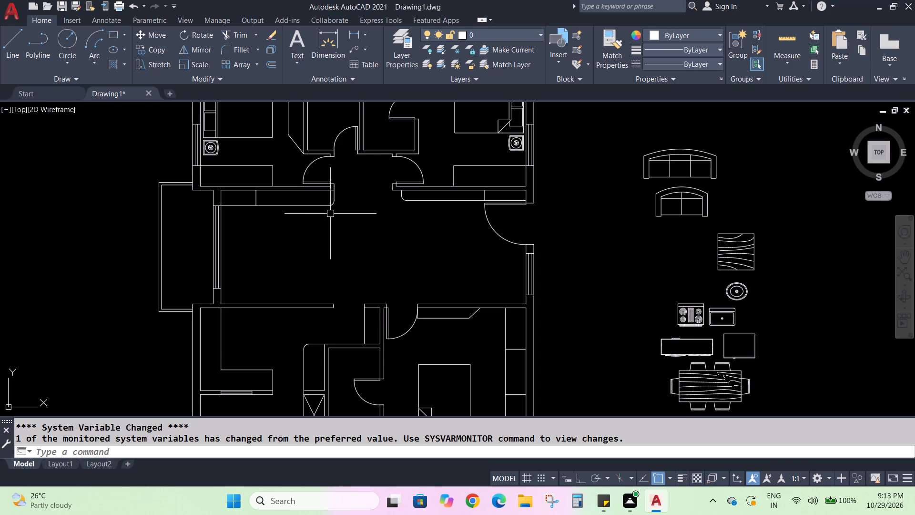
pyautogui.moveTo(369, 271); pyautogui.dragTo(366, 143, button='middle')
pyautogui.scroll(2, 401, 292)
pyautogui.click(378, 278)
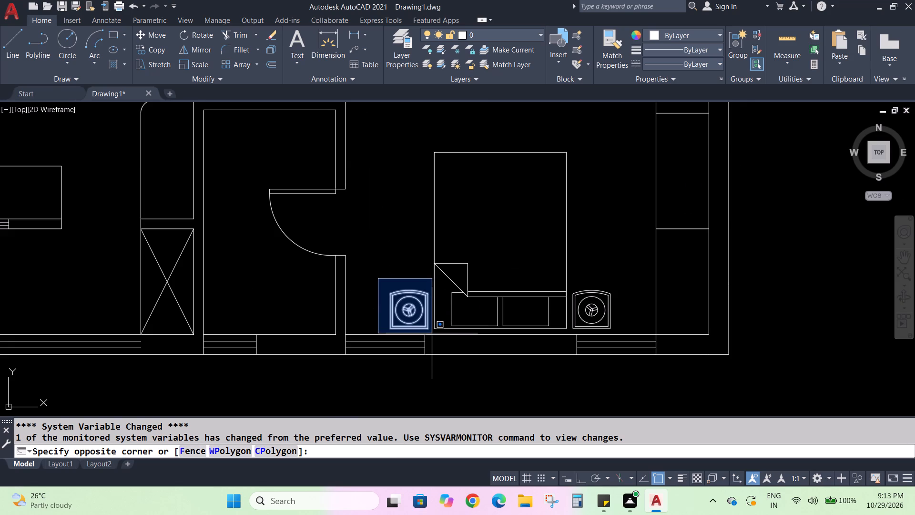
pyautogui.click(431, 333)
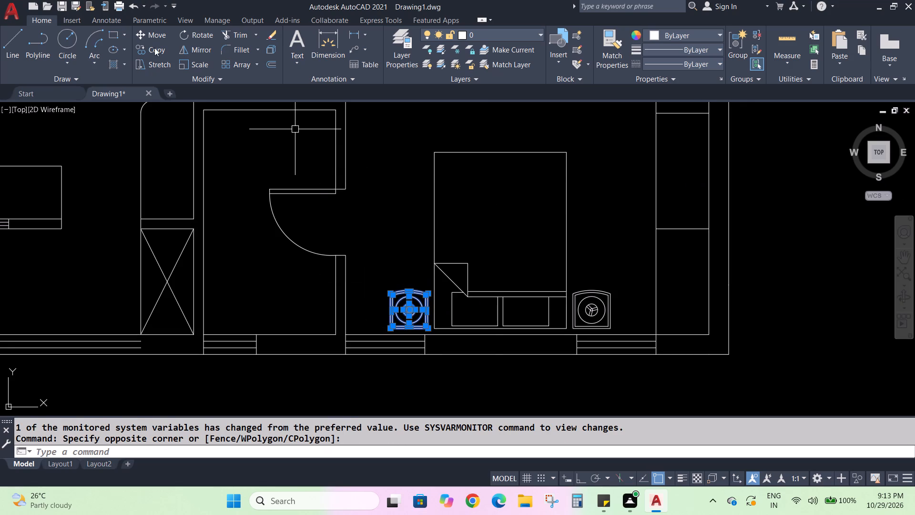
pyautogui.click(154, 48)
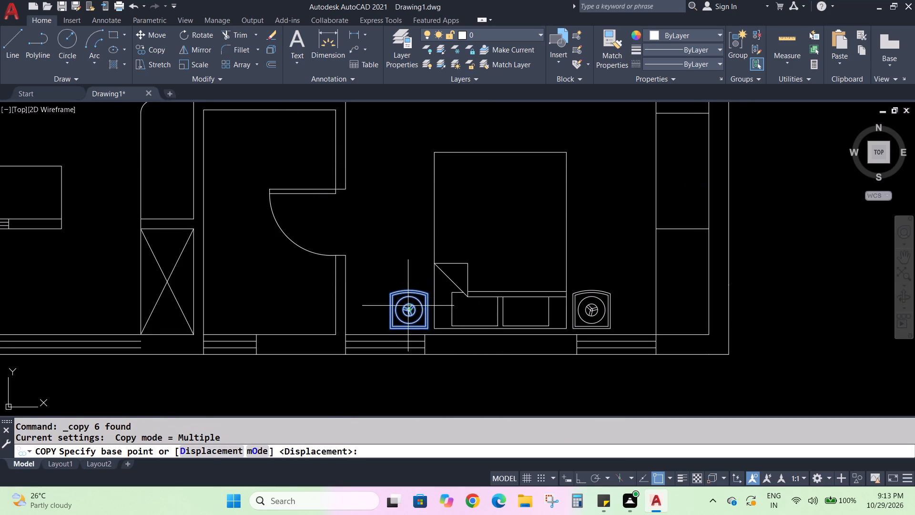
pyautogui.click(406, 289)
pyautogui.scroll(-4, 328, 244)
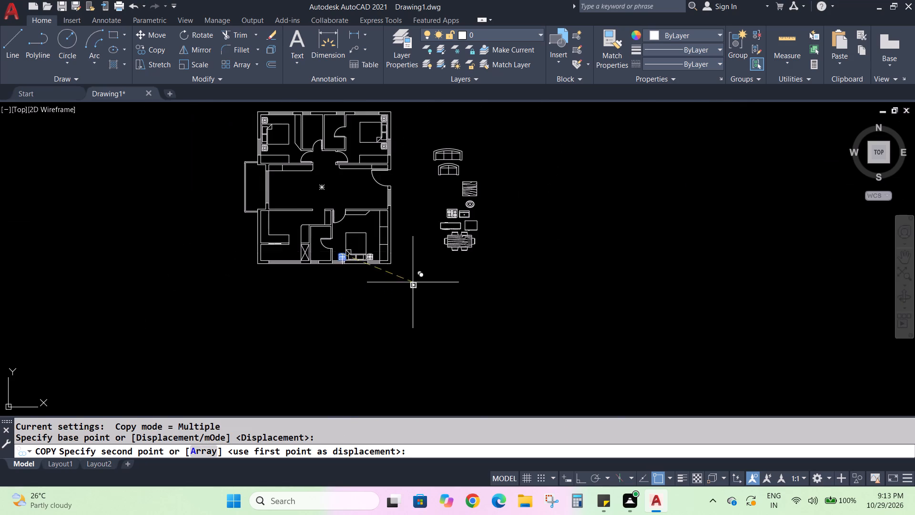
pyautogui.scroll(3, 281, 172)
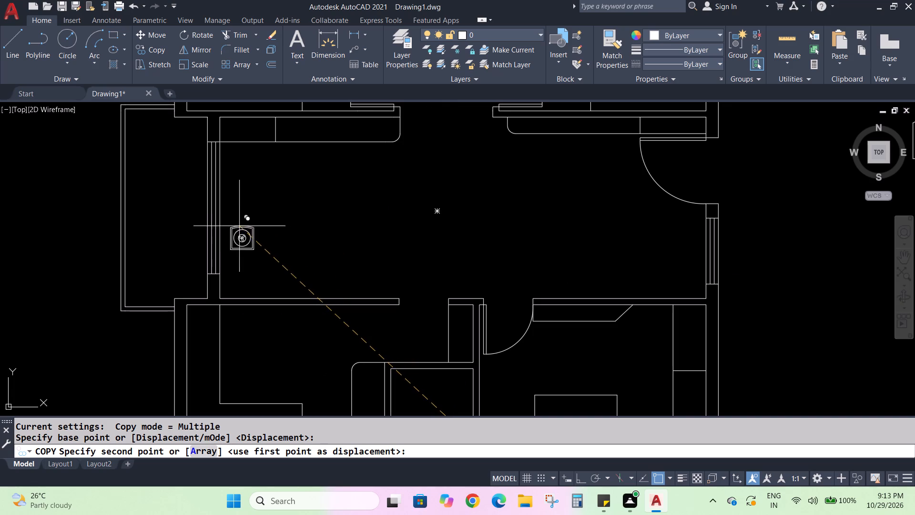
pyautogui.scroll(4, 235, 257)
pyautogui.scroll(-1, 243, 224)
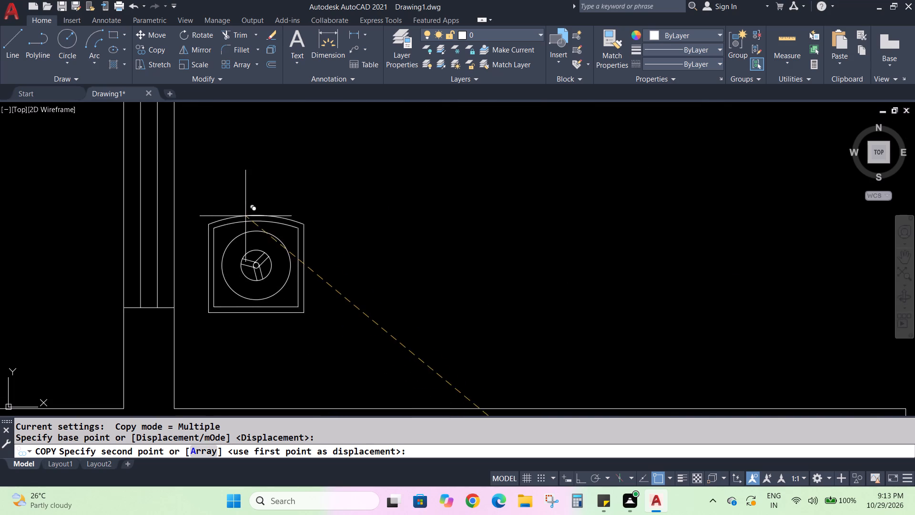
pyautogui.scroll(-2, 330, 141)
pyautogui.scroll(2, 300, 195)
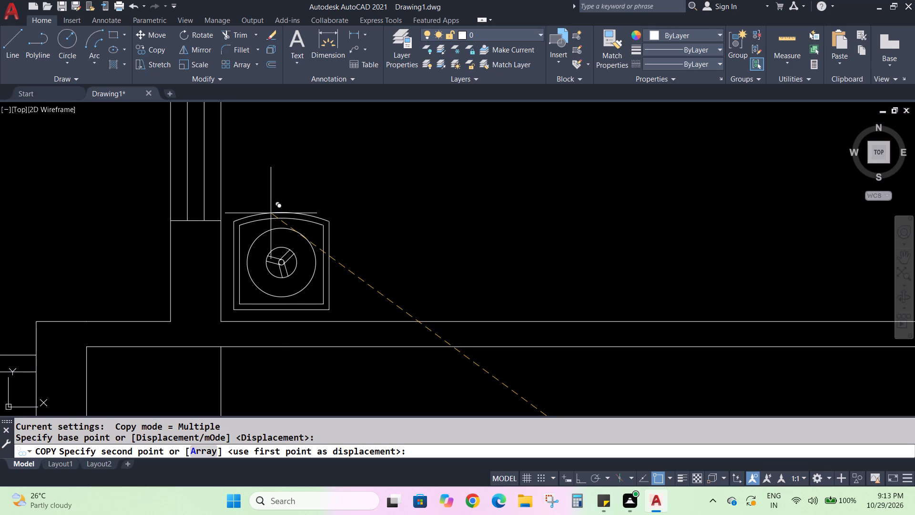
pyautogui.click(271, 213)
pyautogui.scroll(-1, 532, 196)
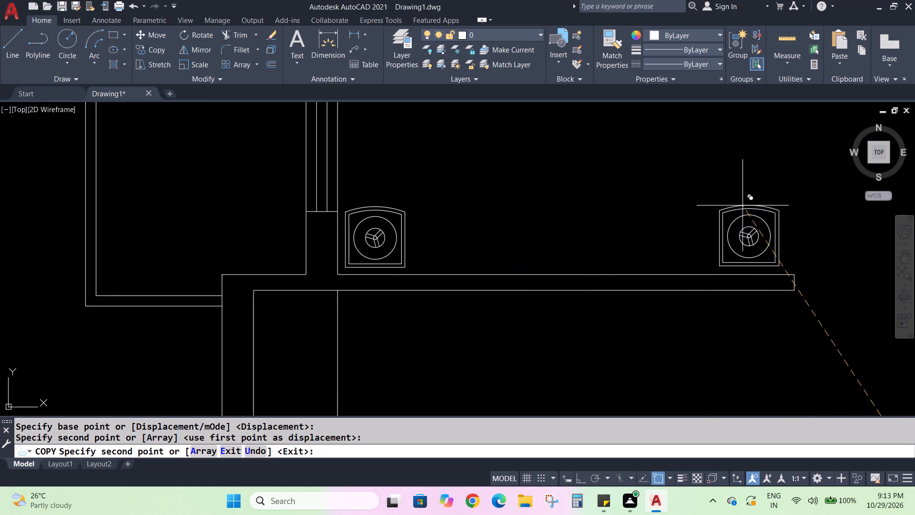
pyautogui.click(743, 207)
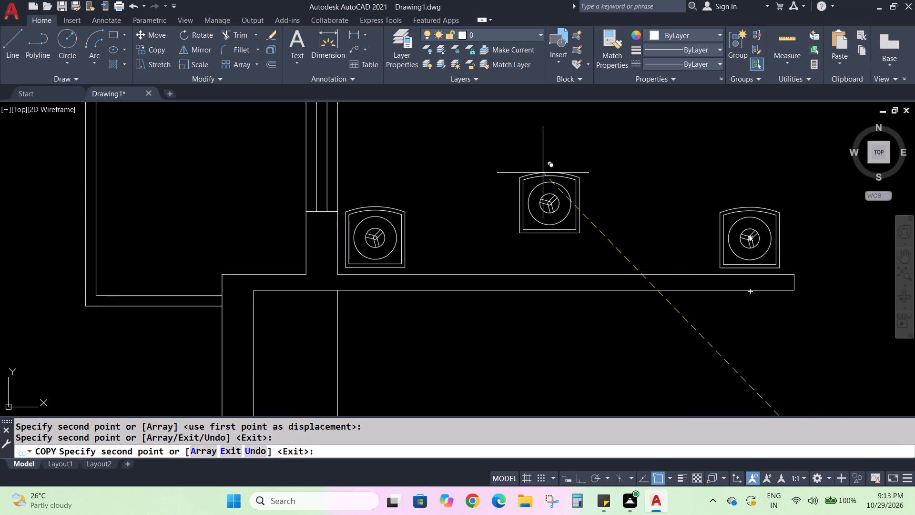
pyautogui.scroll(-3, 543, 173)
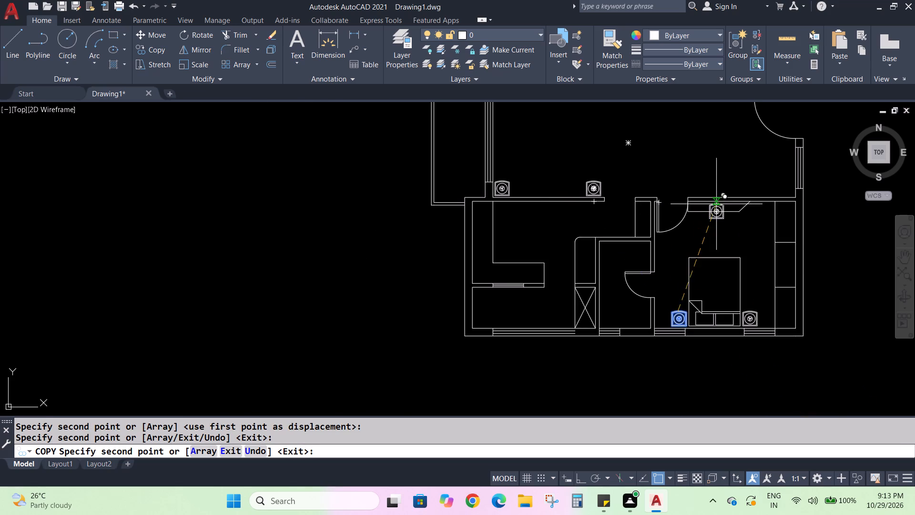
pyautogui.scroll(2, 718, 171)
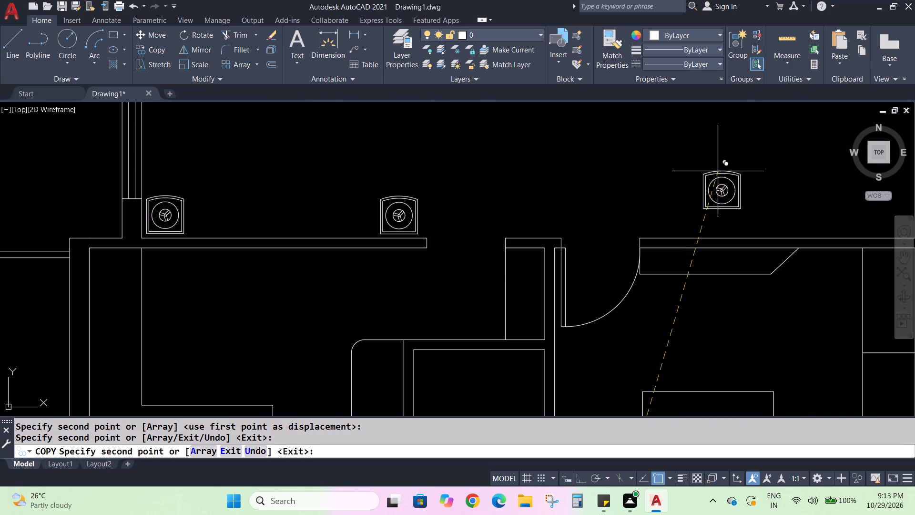
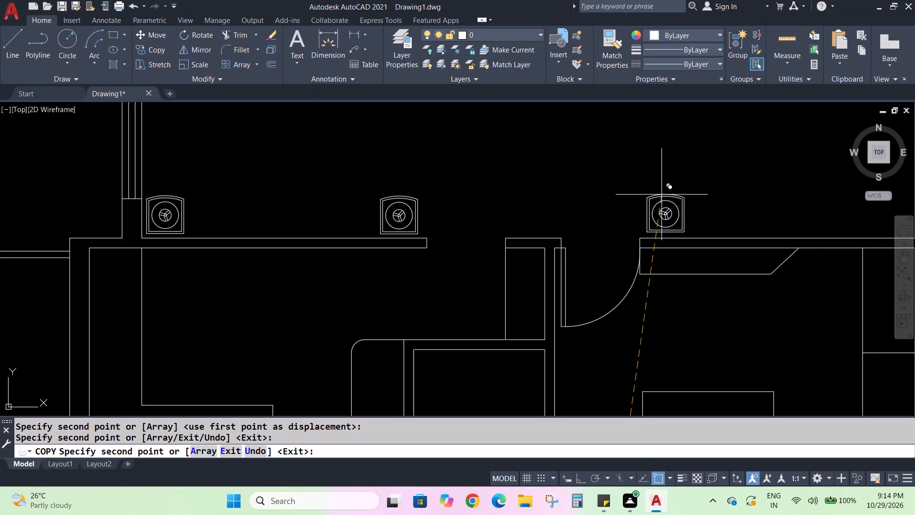
# Place two more side-table copies along the living area's lower wall: beside the bedroom door and in the corner by the window.
pyautogui.click(661, 195)
pyautogui.scroll(-2, 760, 199)
pyautogui.scroll(2, 816, 187)
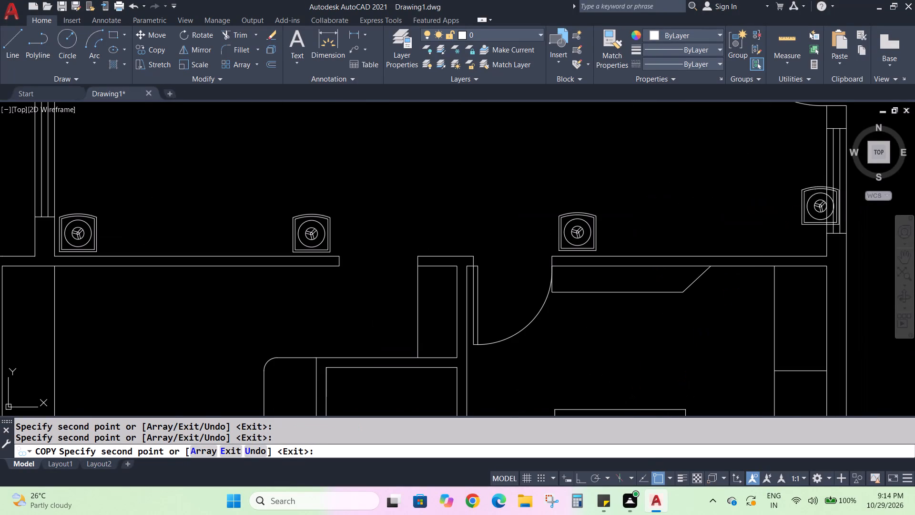
pyautogui.click(797, 214)
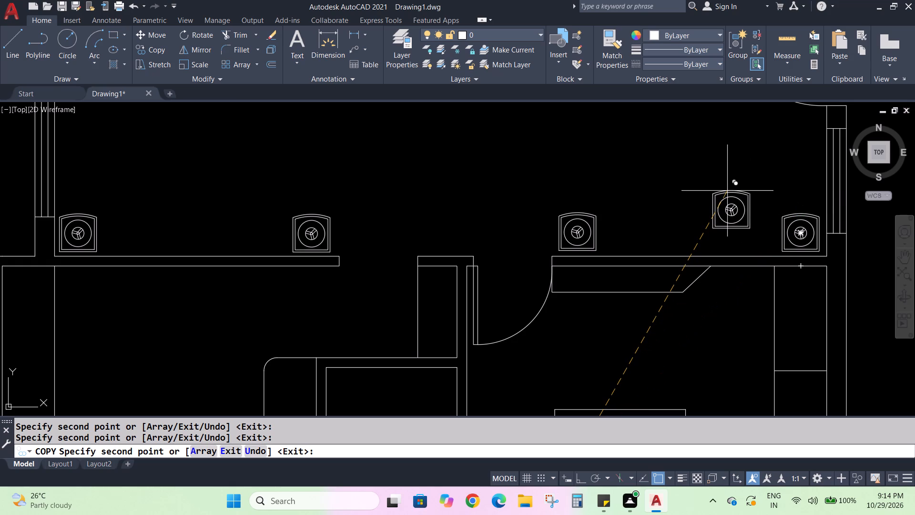
pyautogui.press('Escape')
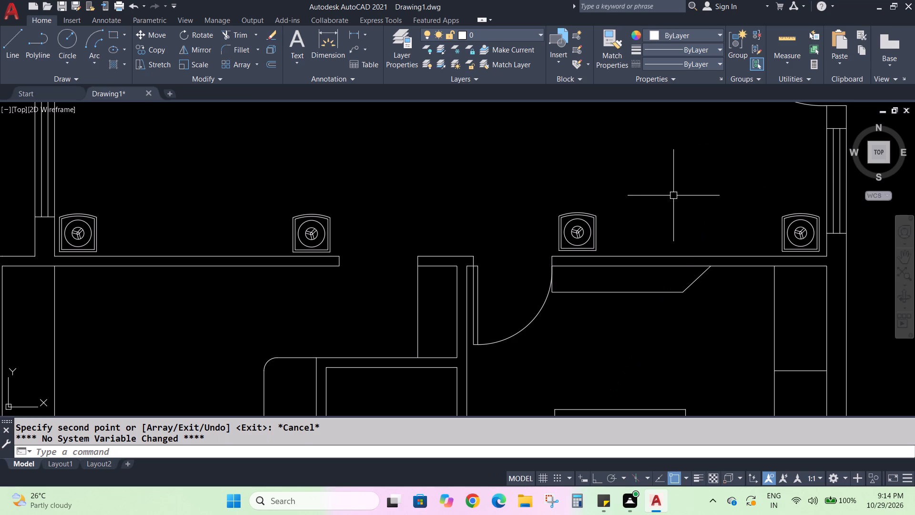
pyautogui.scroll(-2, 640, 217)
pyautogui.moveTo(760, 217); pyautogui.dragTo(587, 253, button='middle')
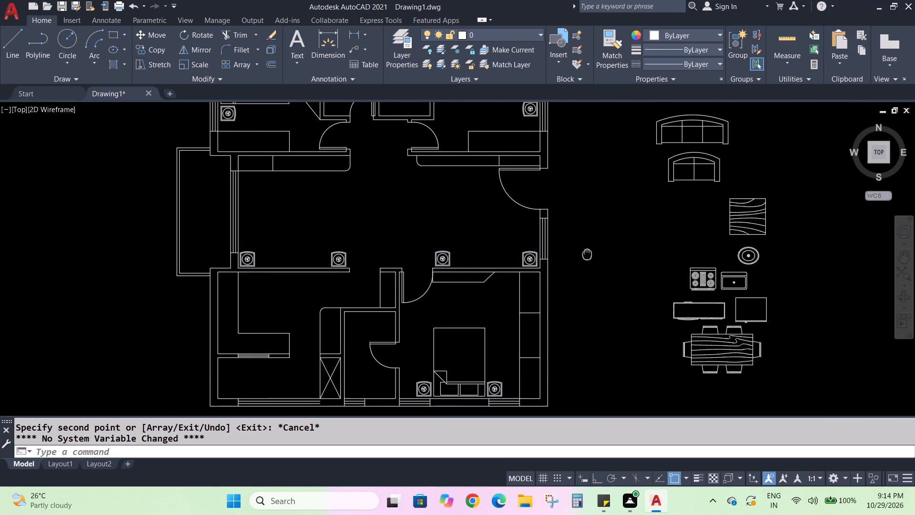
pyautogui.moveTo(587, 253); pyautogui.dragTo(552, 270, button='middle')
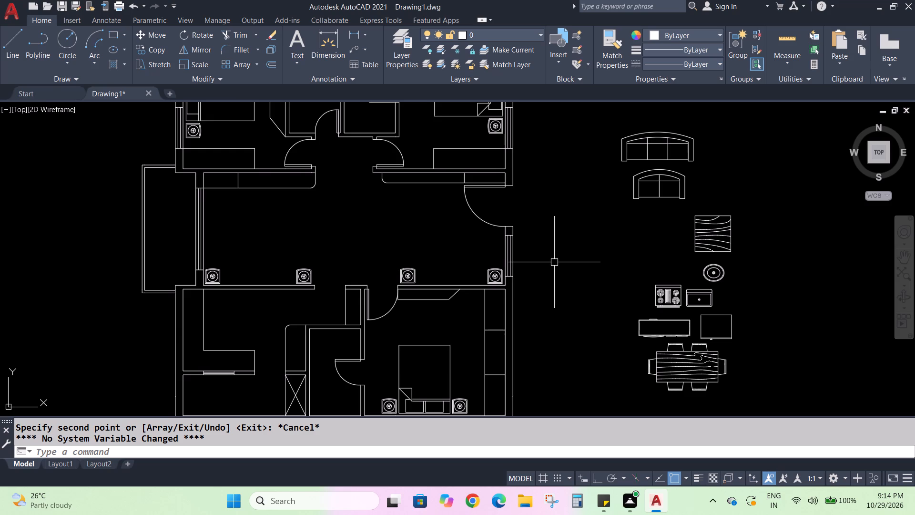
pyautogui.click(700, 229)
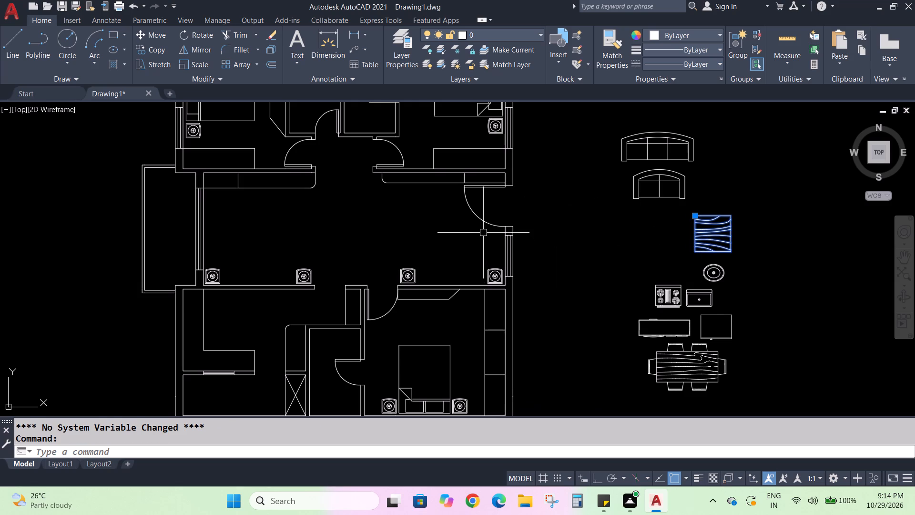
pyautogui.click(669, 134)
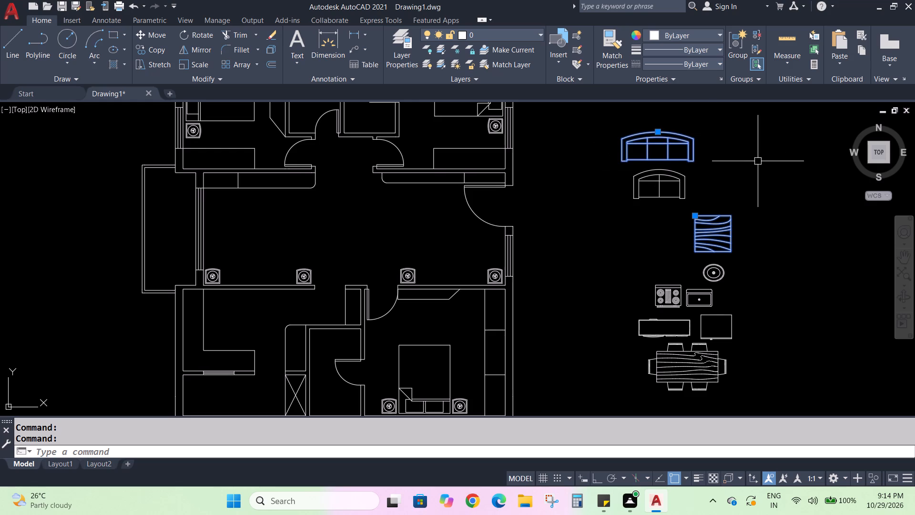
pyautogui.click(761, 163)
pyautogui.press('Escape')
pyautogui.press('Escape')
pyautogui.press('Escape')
# Rotate the three-seat sofa beside the plan by 180° about its back corner, with Ortho on.
pyautogui.click(672, 142)
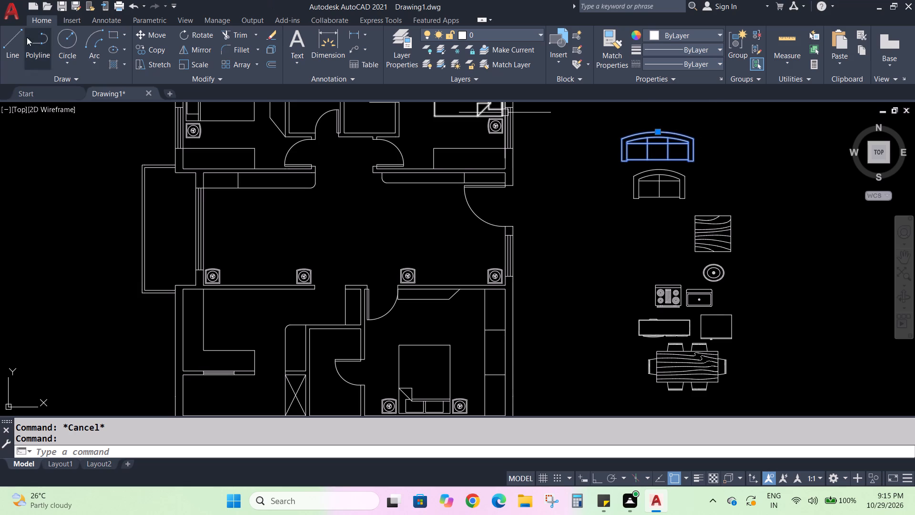
pyautogui.click(205, 36)
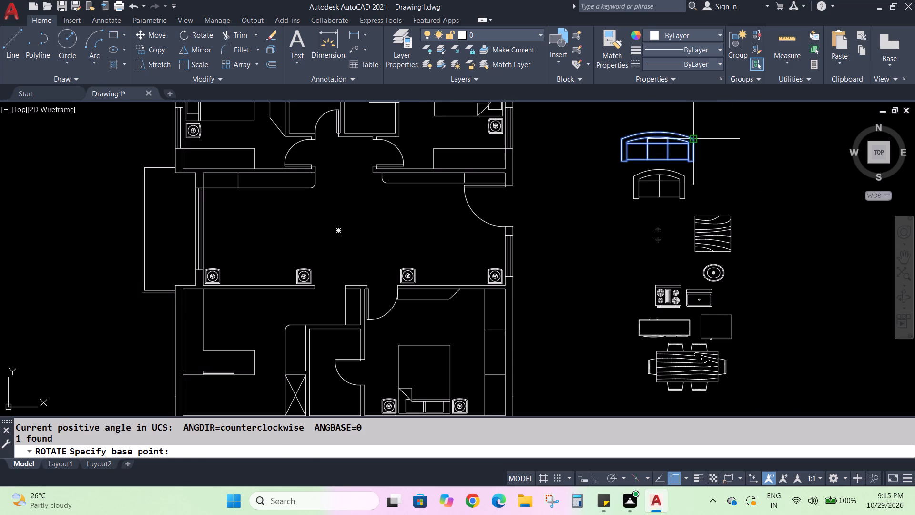
pyautogui.click(694, 138)
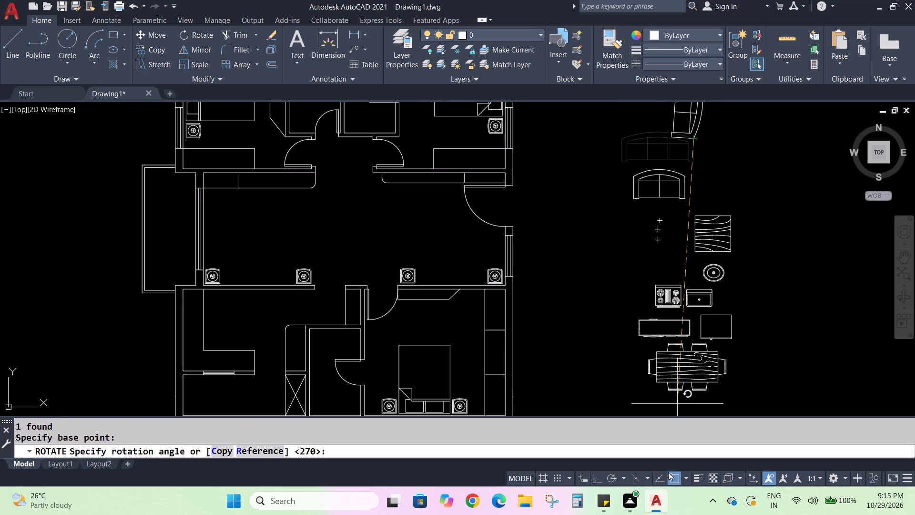
pyautogui.click(598, 478)
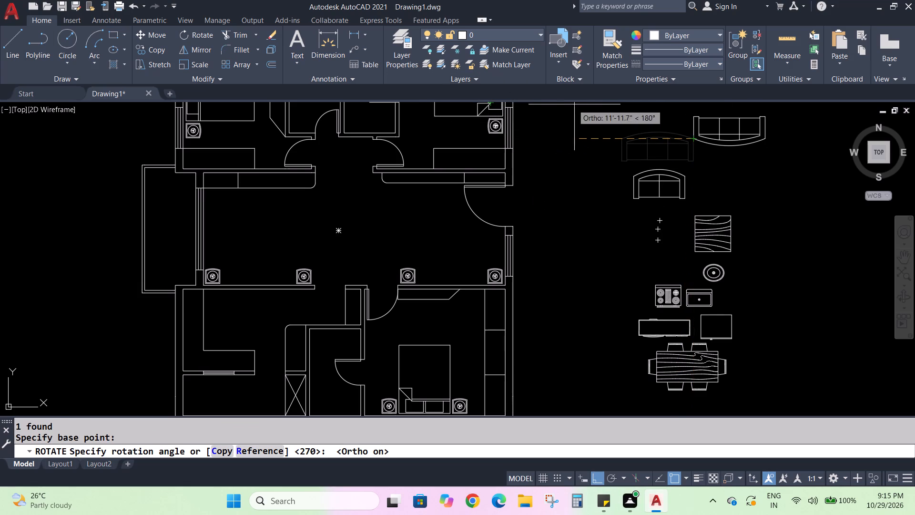
pyautogui.click(641, 121)
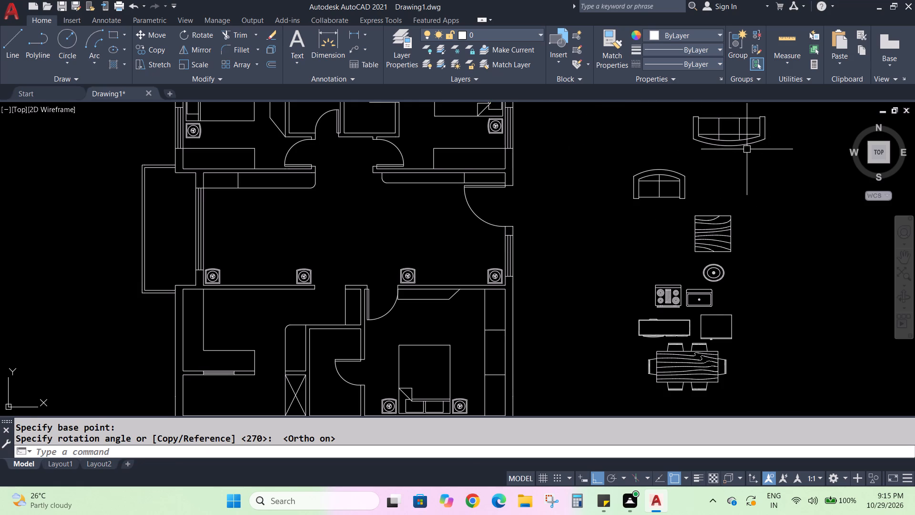
# Copy the rotated three-seat sofa from its back midpoint to between each pair of side tables in the living area, with Ortho off.
pyautogui.click(739, 144)
pyautogui.click(160, 50)
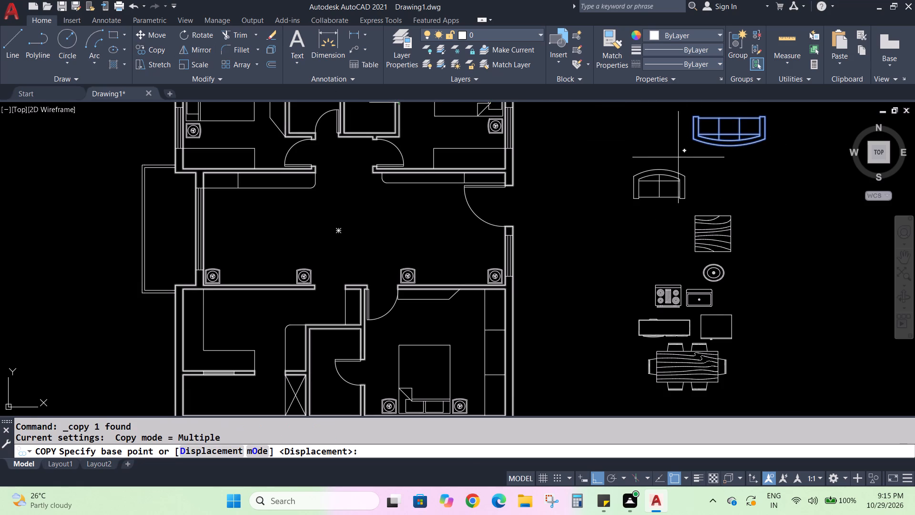
pyautogui.click(730, 148)
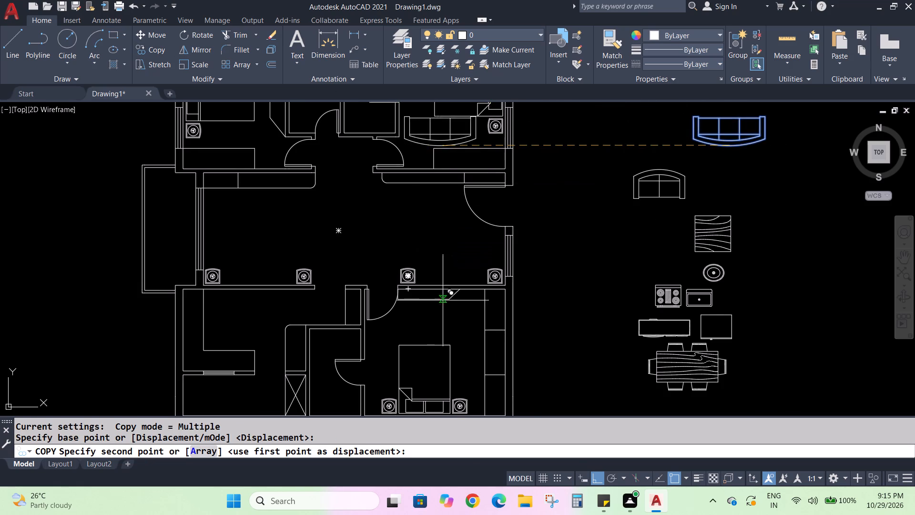
pyautogui.click(600, 475)
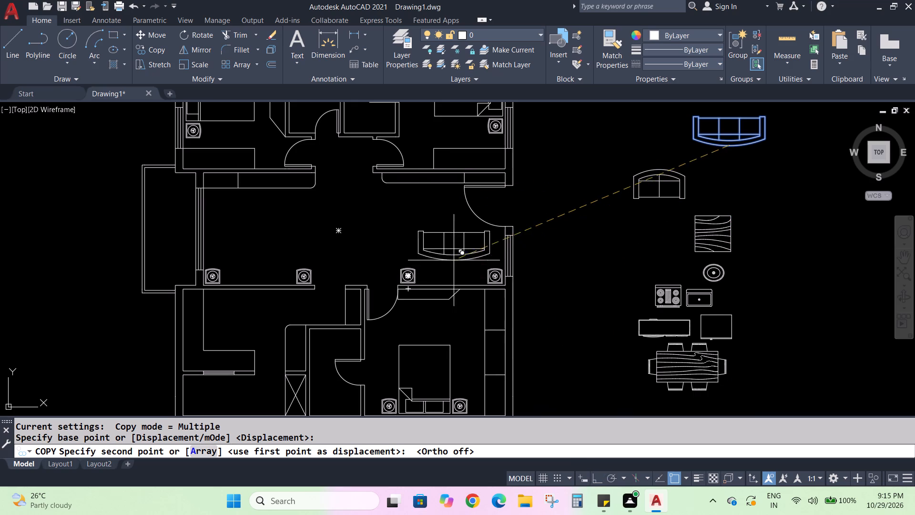
pyautogui.click(454, 265)
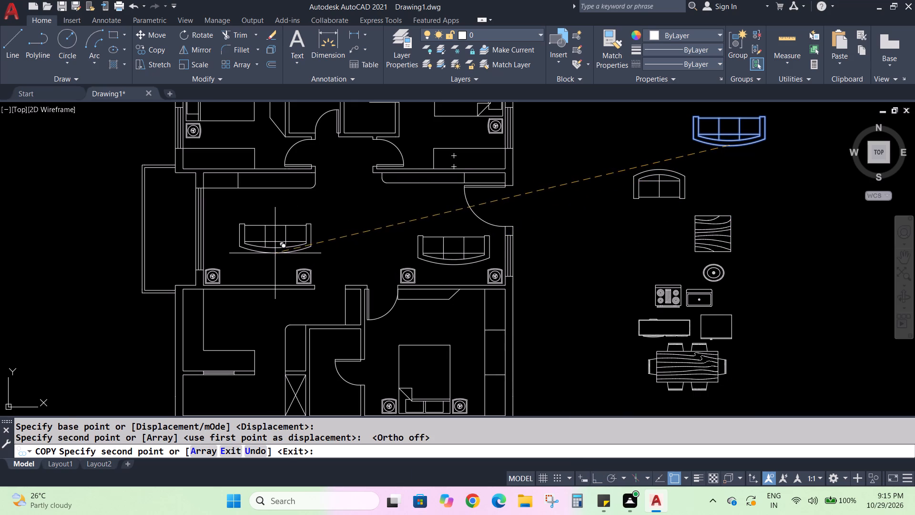
pyautogui.click(258, 271)
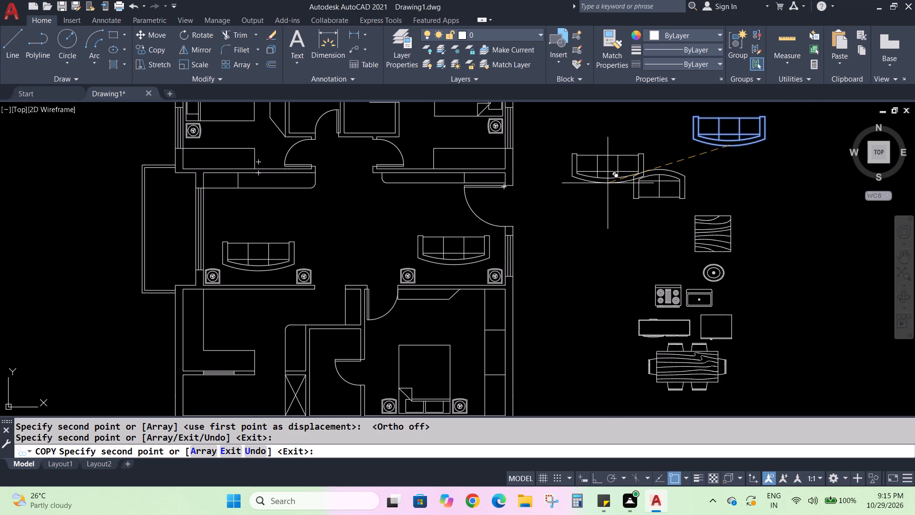
pyautogui.press('Escape')
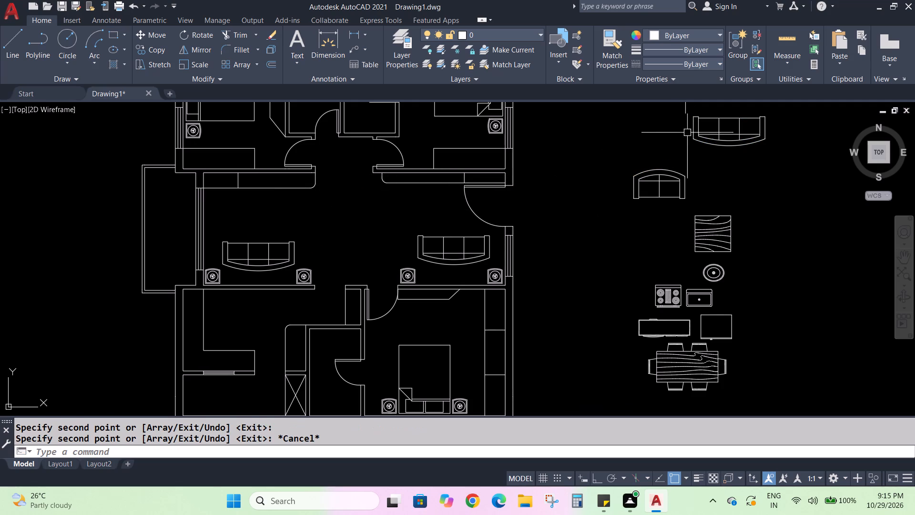
# Erase the source three-seat sofa outside the floor plan.
pyautogui.click(716, 138)
pyautogui.press('Delete')
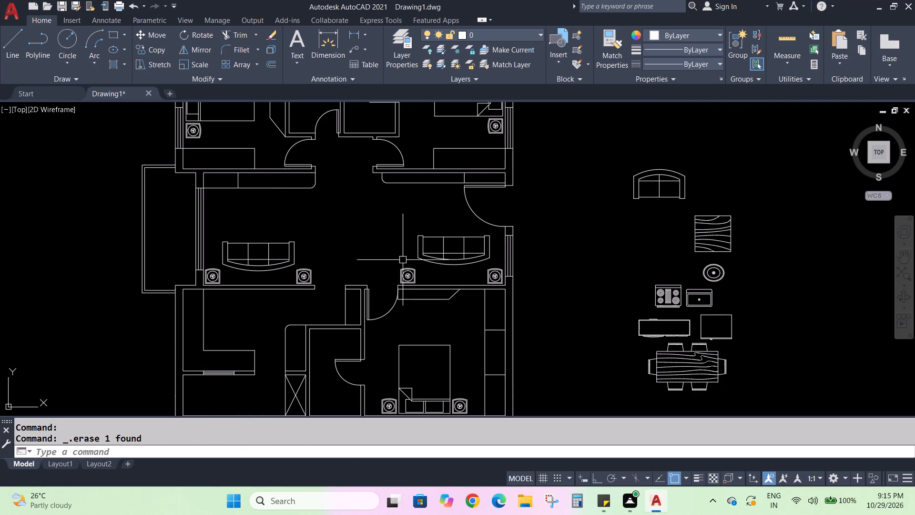
# Scale down the three-seat sofa nearest the entrance about the midpoint of its curved back so it fits between its side tables.
pyautogui.scroll(3, 469, 275)
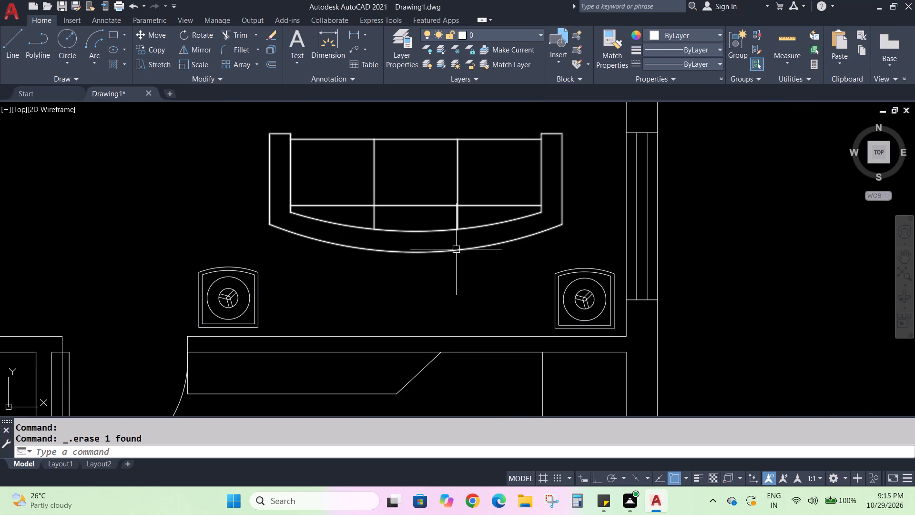
pyautogui.click(450, 251)
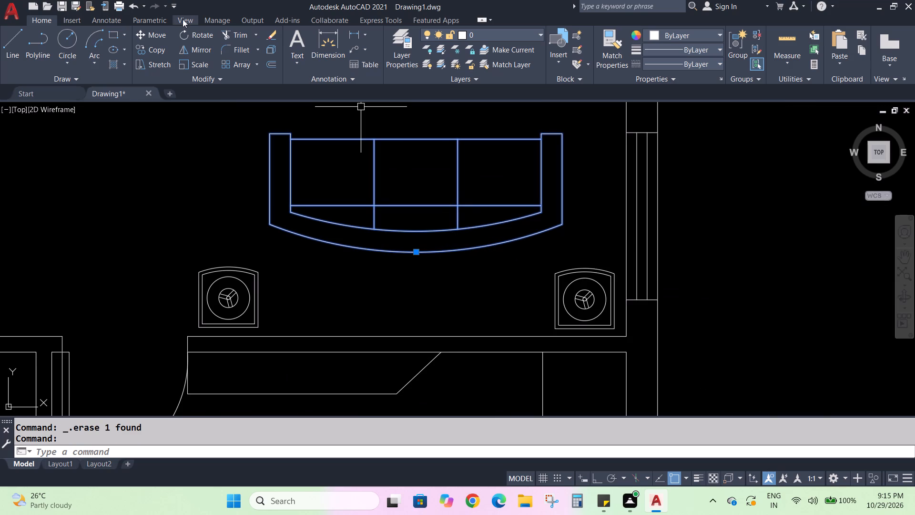
pyautogui.click(196, 61)
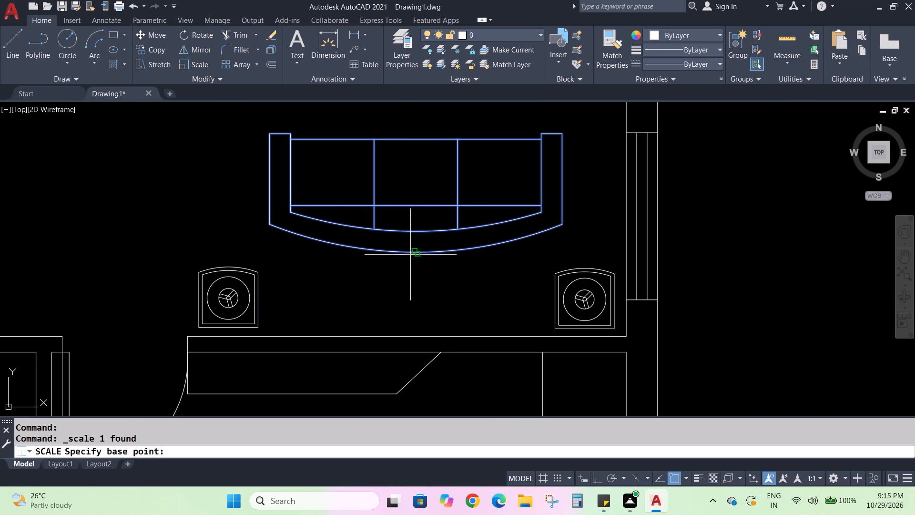
pyautogui.click(414, 252)
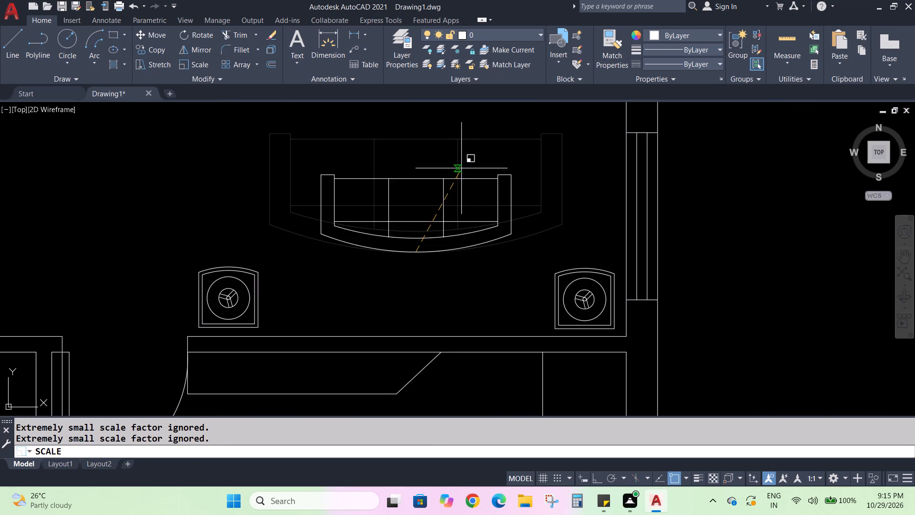
pyautogui.click(472, 160)
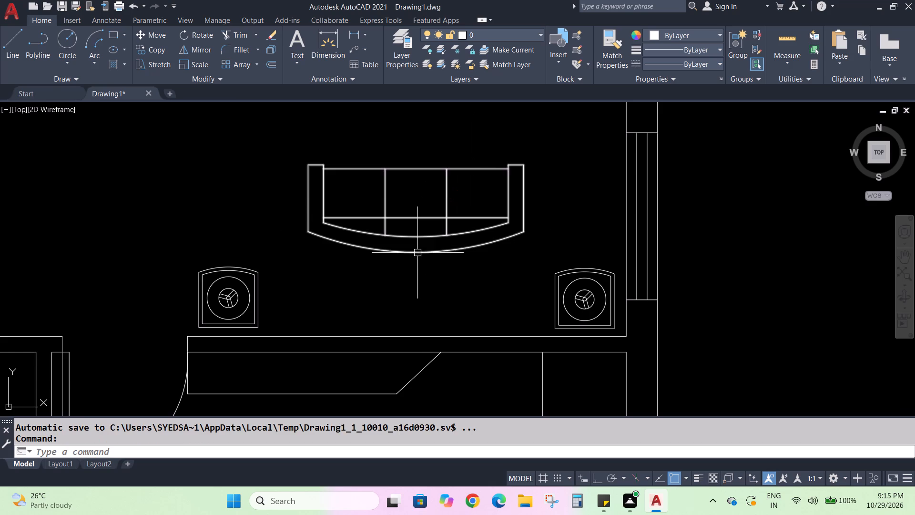
# Move the reduced sofa by its back midpoint to just off the wall, centred between the two side tables.
pyautogui.click(417, 253)
pyautogui.click(156, 36)
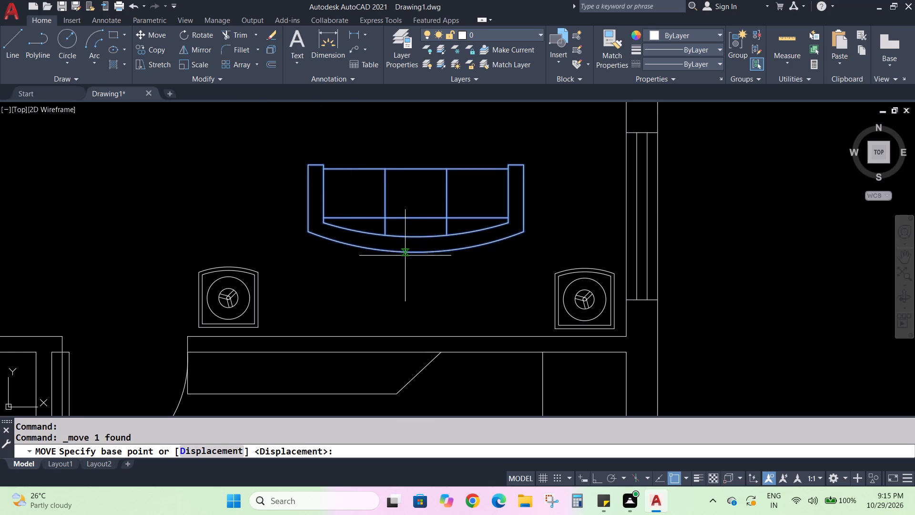
pyautogui.click(417, 253)
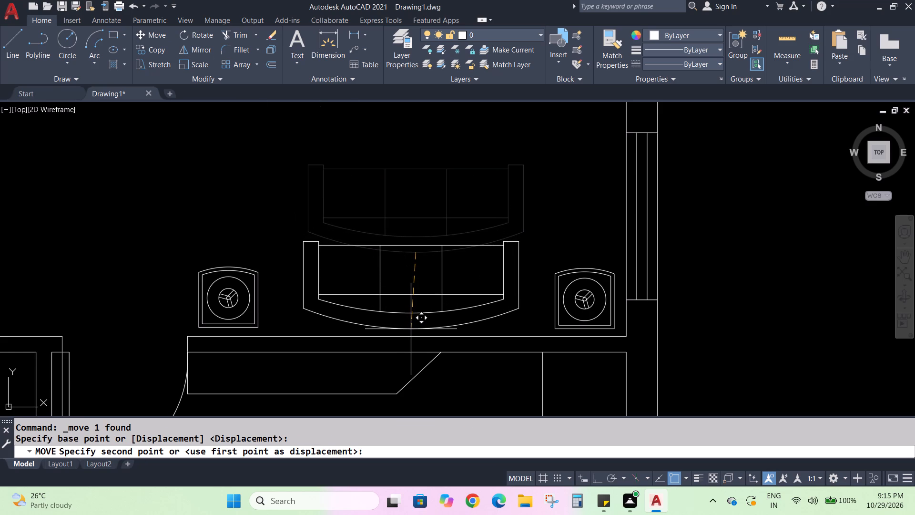
pyautogui.scroll(3, 409, 331)
pyautogui.scroll(-1, 409, 331)
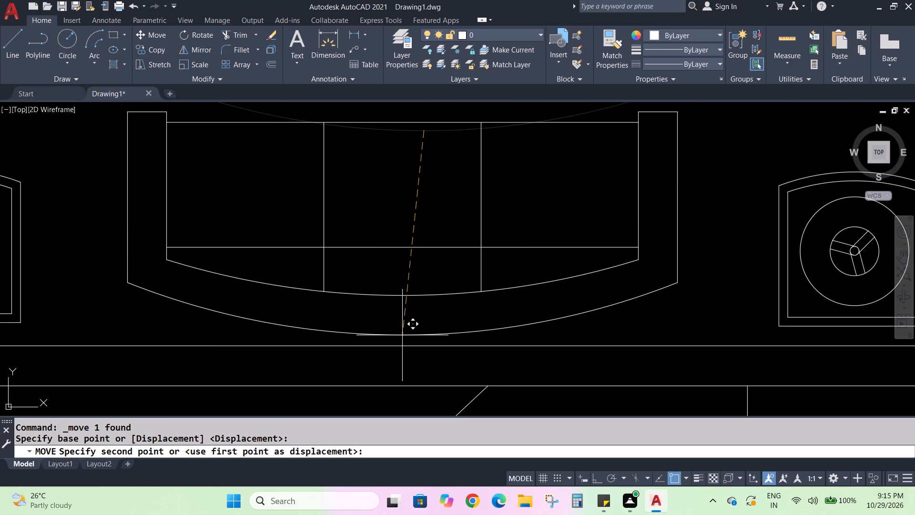
pyautogui.click(402, 335)
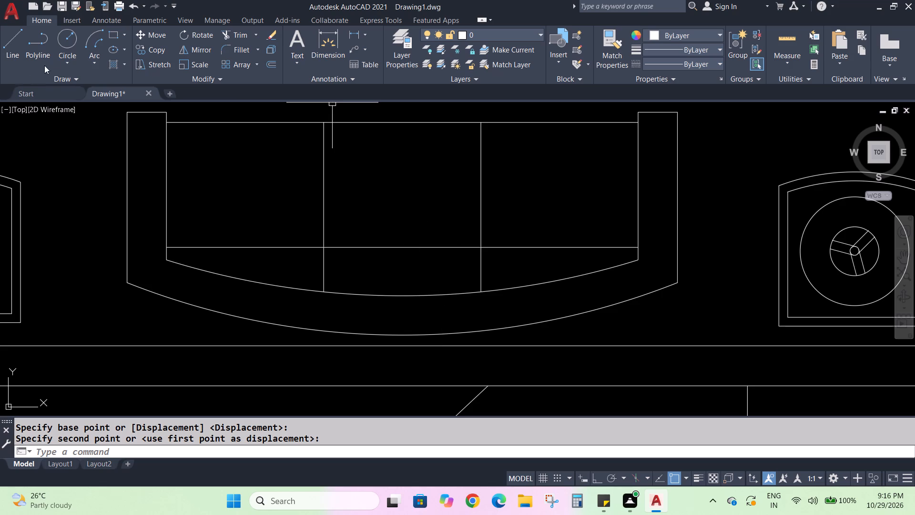
# Rescale the same sofa about its back midpoint, sizing it to the gap between the side tables.
pyautogui.click(169, 189)
pyautogui.click(202, 62)
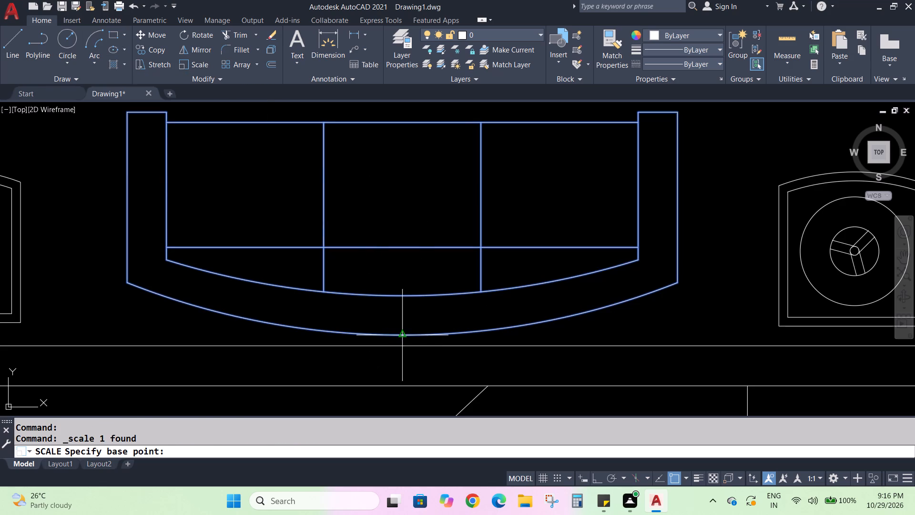
pyautogui.click(403, 337)
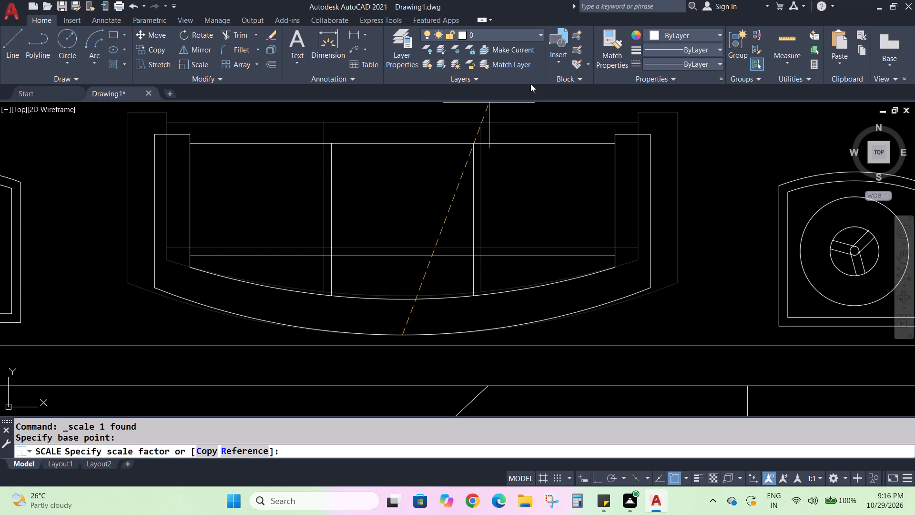
pyautogui.scroll(-4, 519, 110)
pyautogui.scroll(-2, 456, 209)
pyautogui.scroll(4, 467, 152)
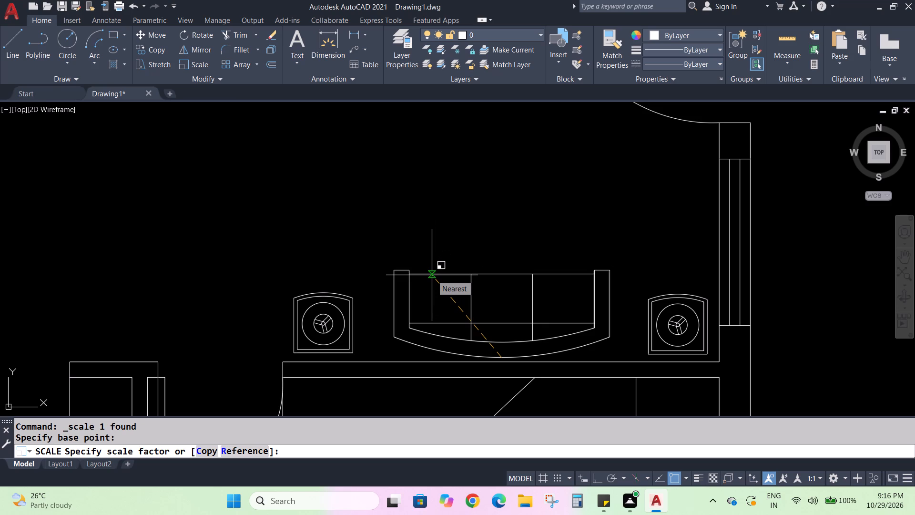
pyautogui.click(432, 275)
# With Ortho on, rotate the two-seat sofa outside the plan a quarter turn clockwise about the midpoint of its curved back.
pyautogui.scroll(-2, 577, 237)
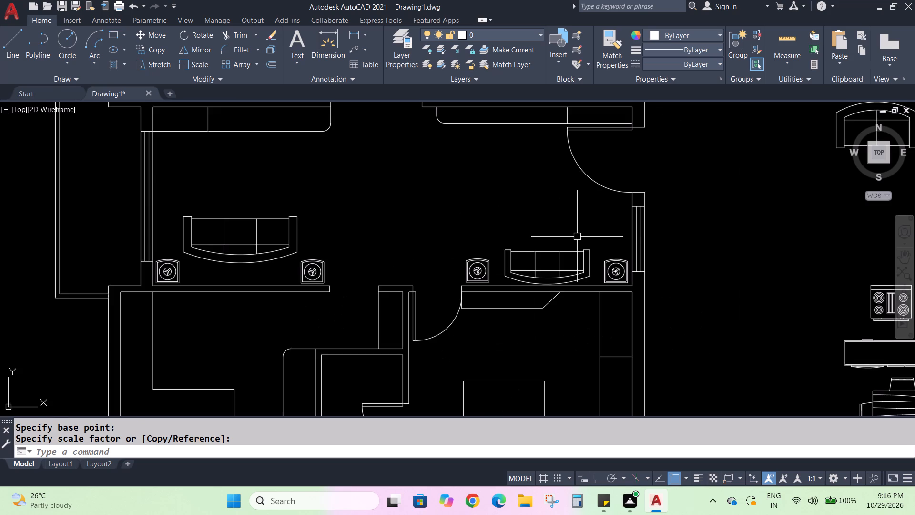
pyautogui.moveTo(749, 252); pyautogui.dragTo(687, 248, button='middle')
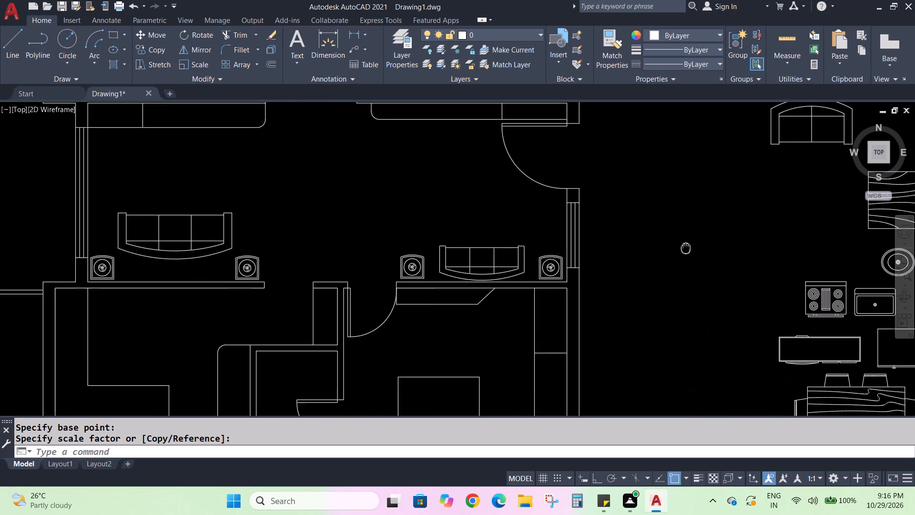
pyautogui.moveTo(687, 248); pyautogui.dragTo(529, 288, button='middle')
pyautogui.click(676, 137)
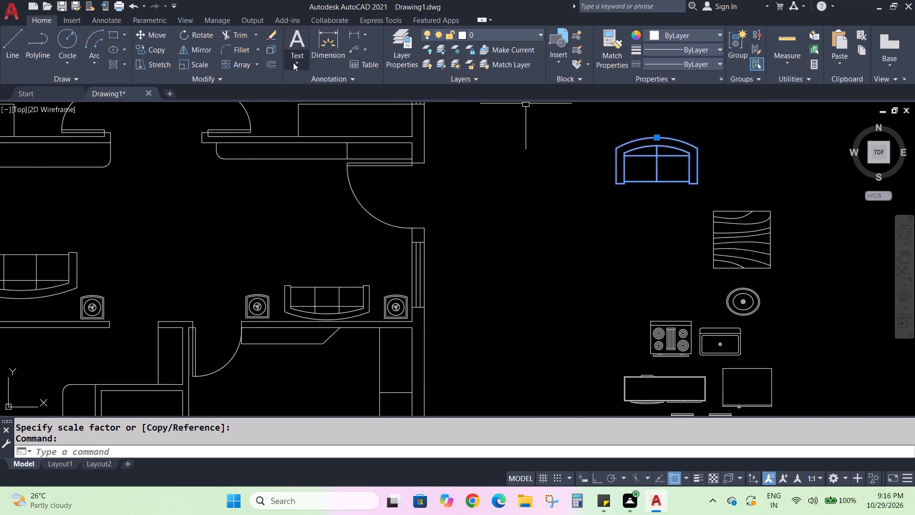
pyautogui.click(203, 34)
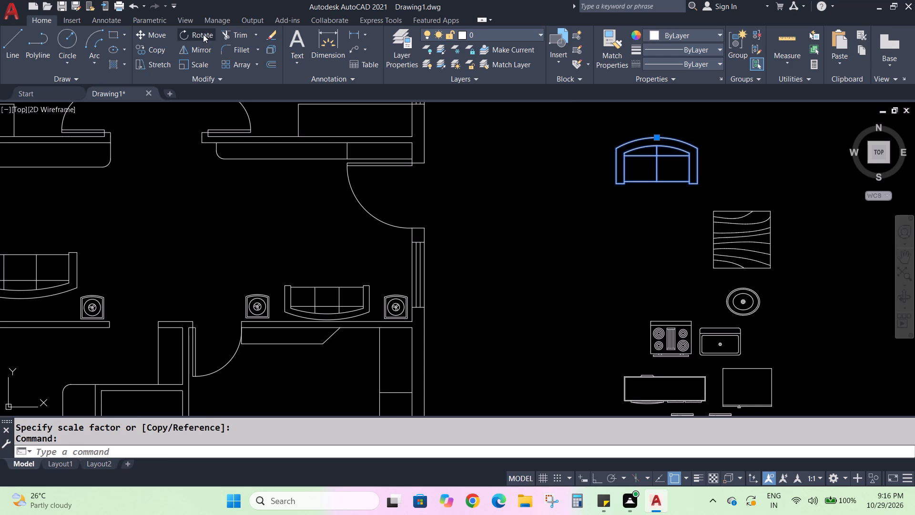
pyautogui.click(596, 478)
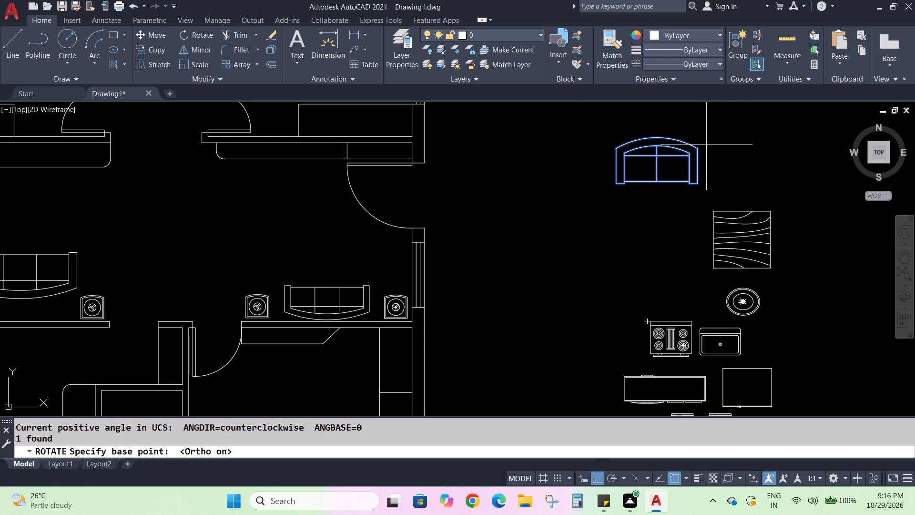
pyautogui.click(656, 140)
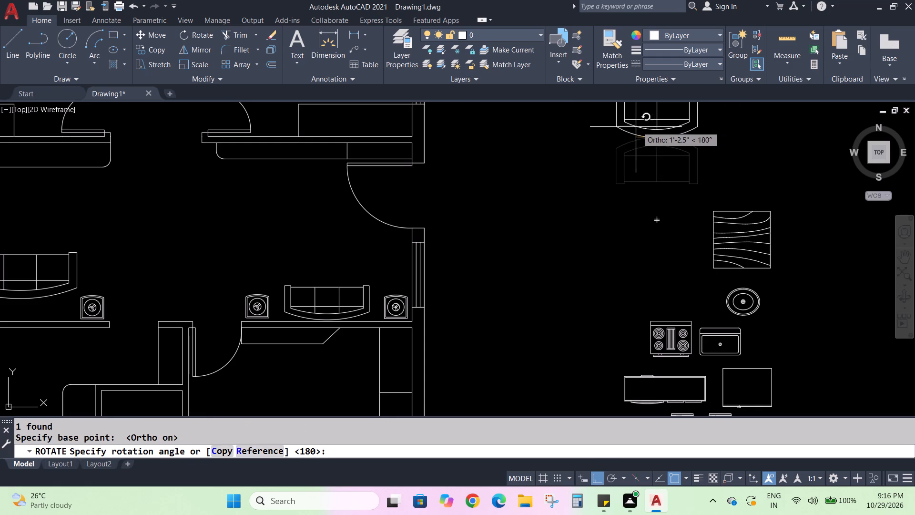
pyautogui.click(644, 172)
pyautogui.click(649, 134)
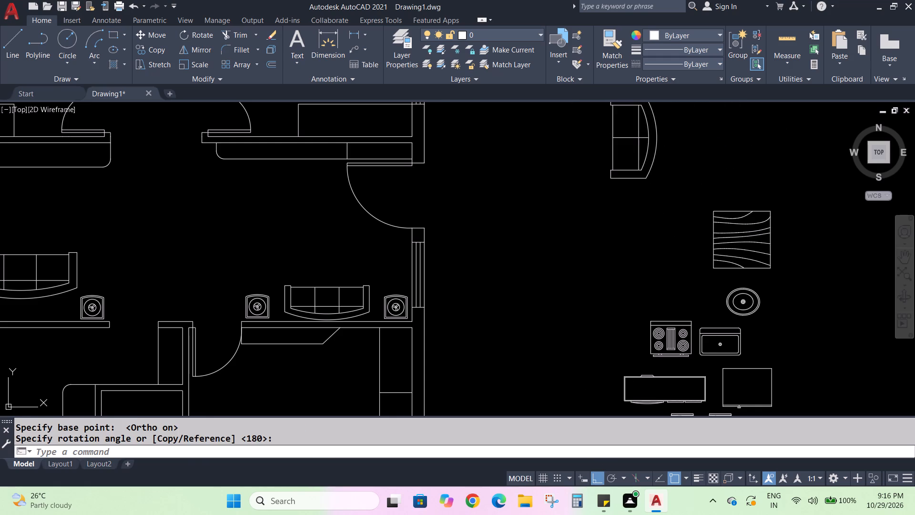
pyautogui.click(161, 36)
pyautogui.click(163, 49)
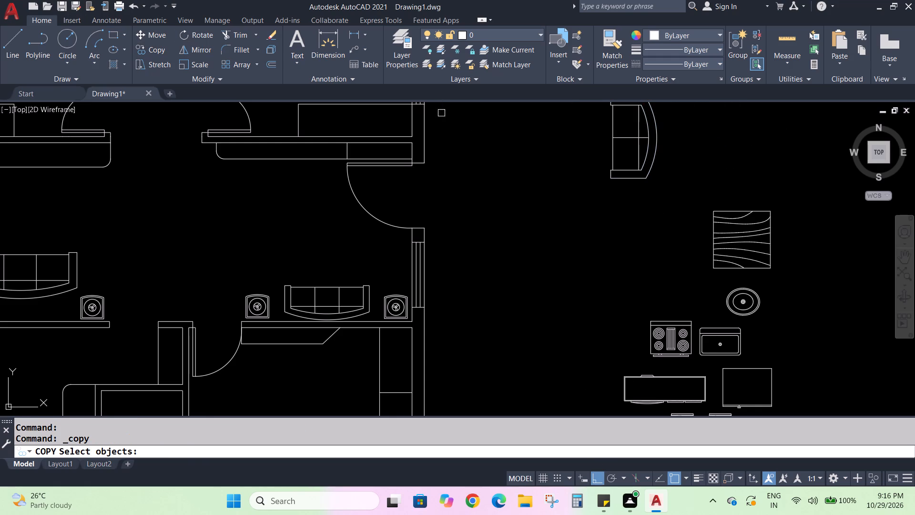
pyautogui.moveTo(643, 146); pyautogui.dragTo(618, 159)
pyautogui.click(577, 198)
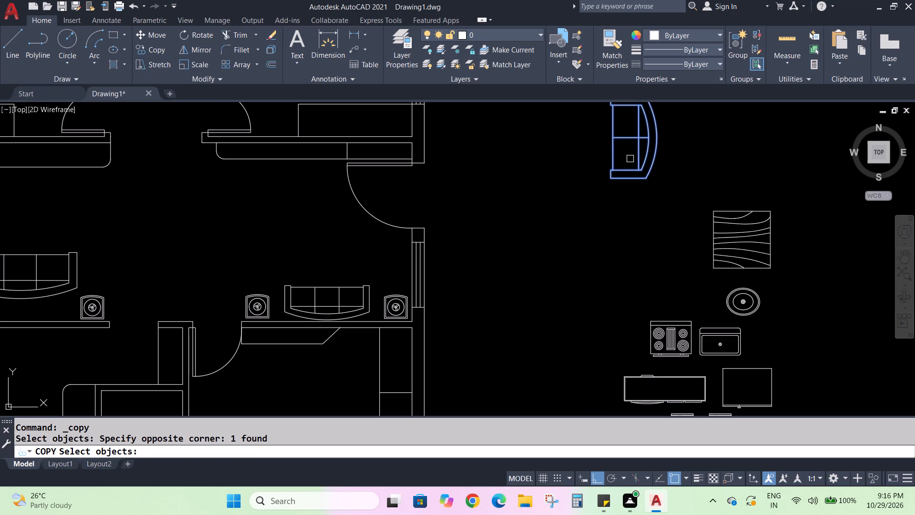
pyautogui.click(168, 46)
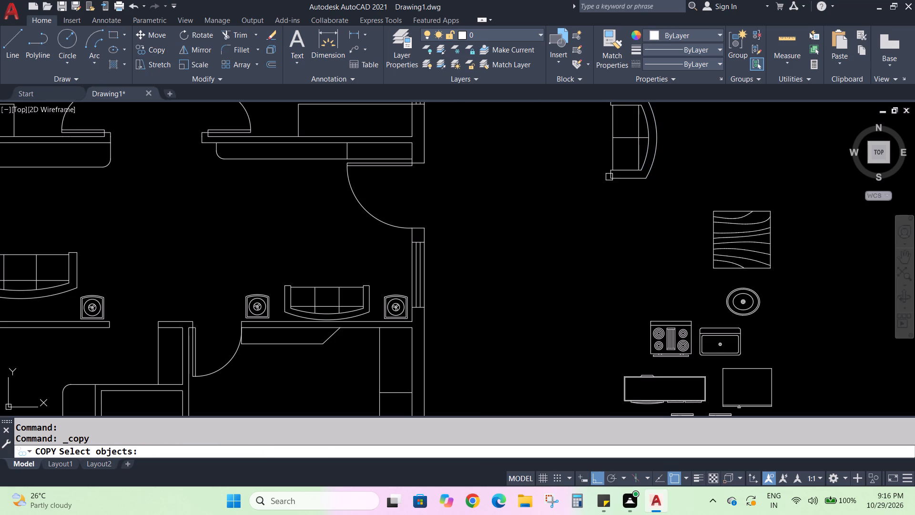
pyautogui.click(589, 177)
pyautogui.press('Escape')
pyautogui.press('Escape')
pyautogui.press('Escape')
# With Ortho off, copy the rotated two-seat sofa by its back midpoint to two side-by-side spots above the three-seat sofa near the entrance.
pyautogui.click(631, 138)
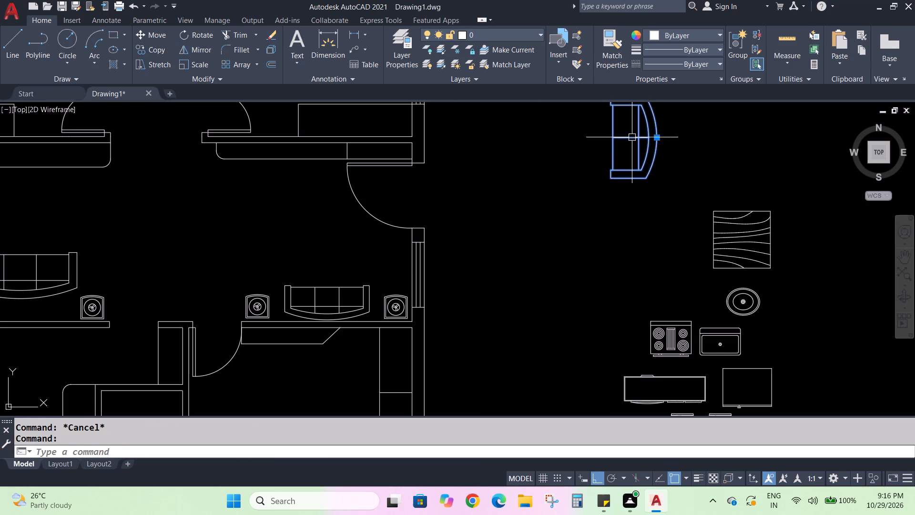
pyautogui.click(146, 47)
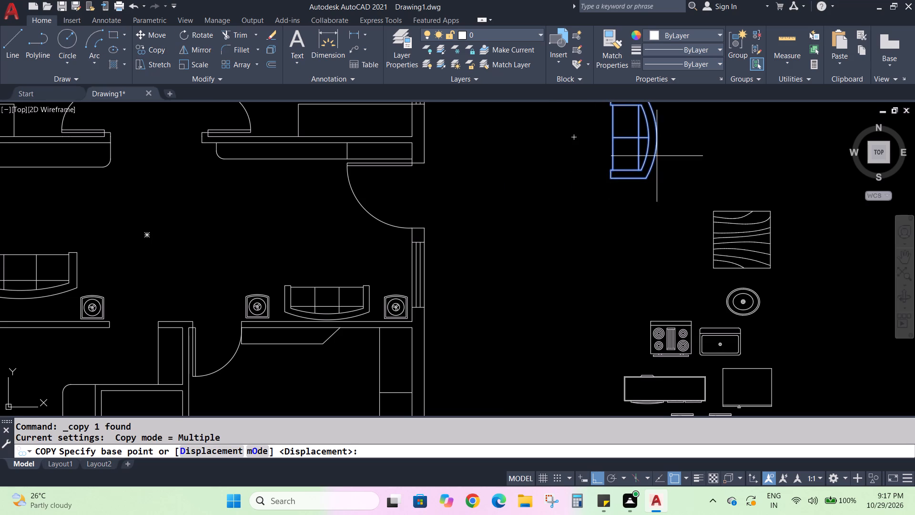
pyautogui.click(658, 140)
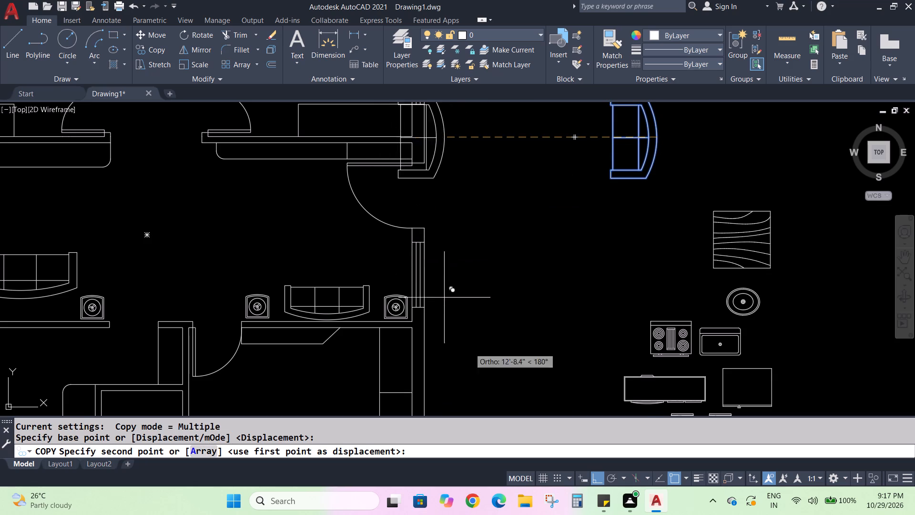
pyautogui.click(594, 477)
pyautogui.scroll(2, 397, 264)
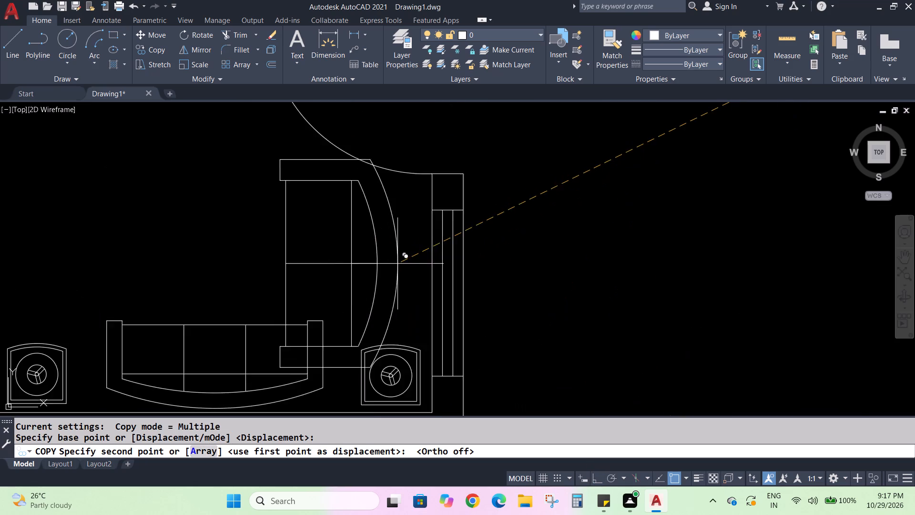
pyautogui.scroll(2, 397, 264)
pyautogui.scroll(-4, 406, 227)
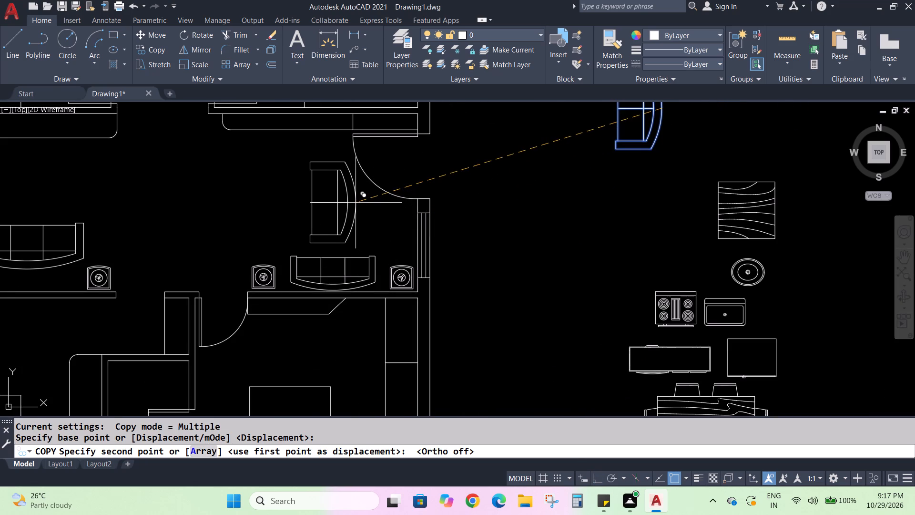
pyautogui.click(356, 203)
pyautogui.scroll(-5, 285, 218)
pyautogui.scroll(6, 277, 219)
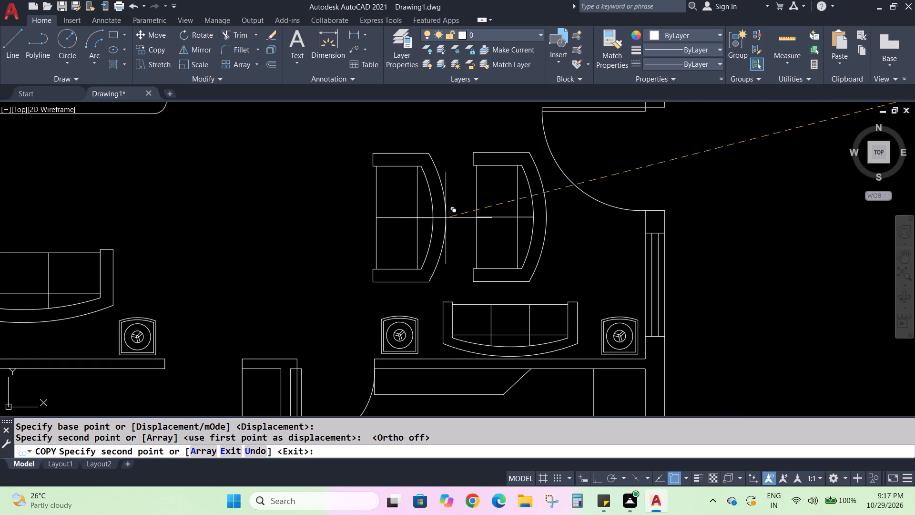
pyautogui.click(446, 218)
# Place a third copy of the two-seat sofa beside the balcony-side window, above the larger three-seat sofa, and end copying.
pyautogui.scroll(-4, 315, 210)
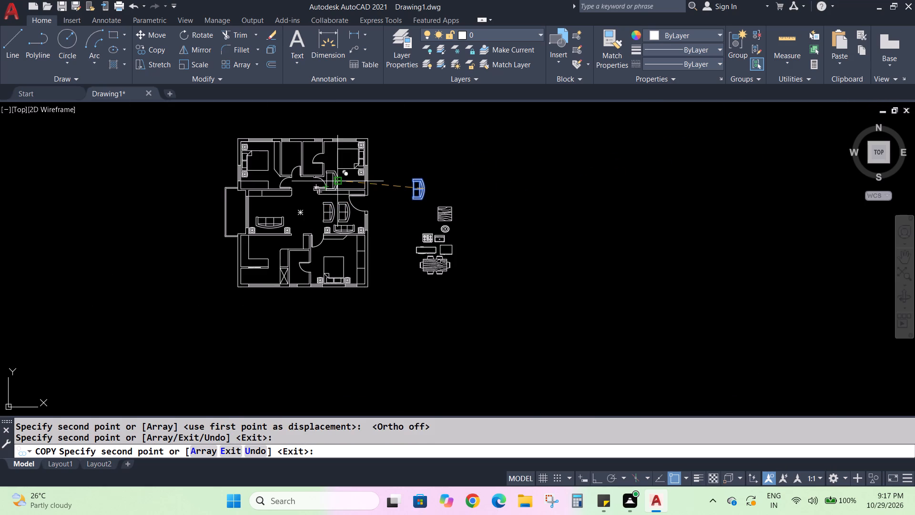
pyautogui.scroll(1, 258, 202)
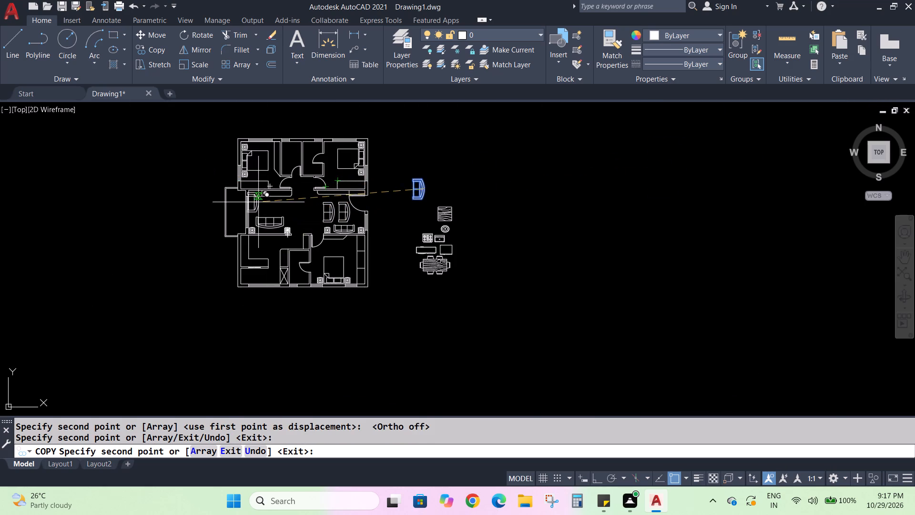
pyautogui.scroll(2, 258, 202)
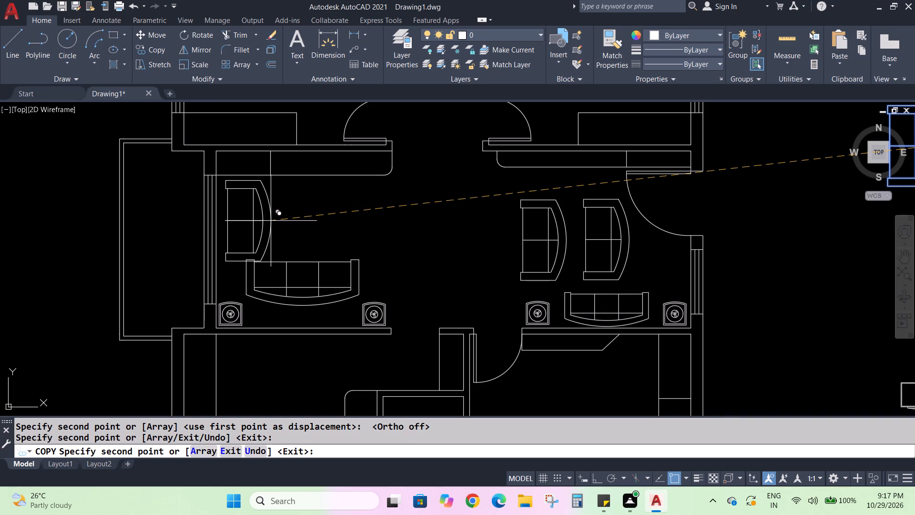
pyautogui.scroll(2, 269, 218)
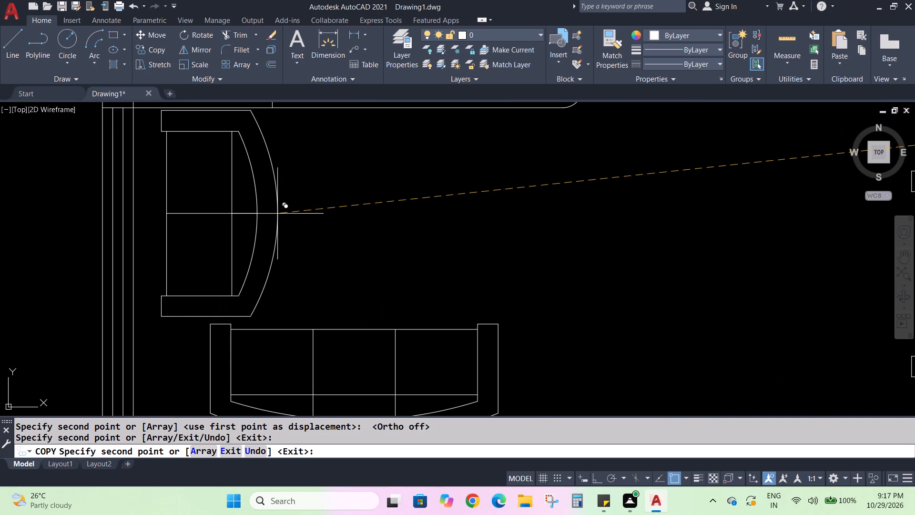
pyautogui.click(271, 216)
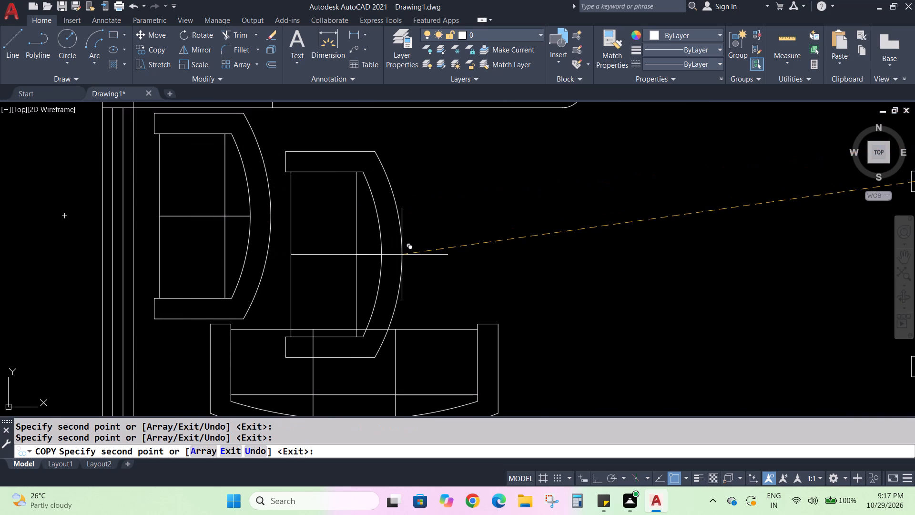
pyautogui.press('Escape')
# Scale the two-seat sofa copy nearest the entrance down to roughly two-thirds of its size about its back midpoint.
pyautogui.scroll(-2, 396, 248)
pyautogui.moveTo(706, 302); pyautogui.dragTo(304, 270, button='middle')
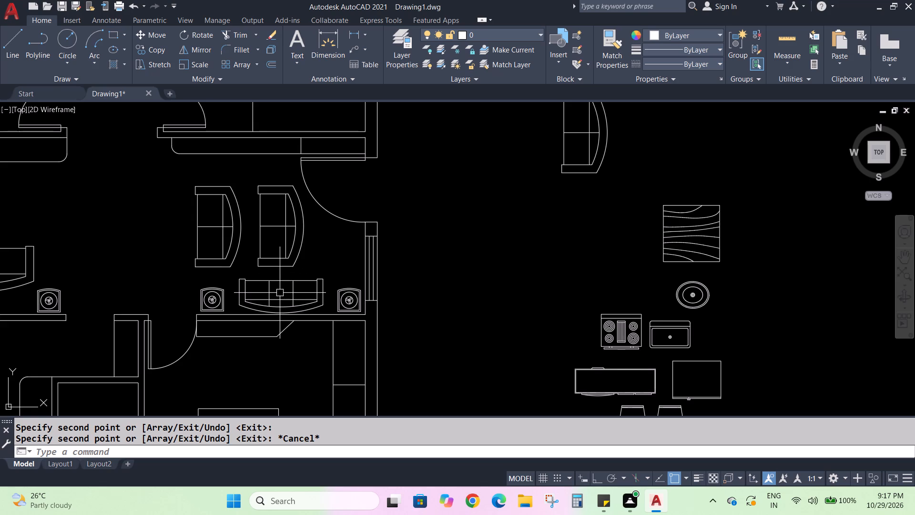
pyautogui.click(305, 222)
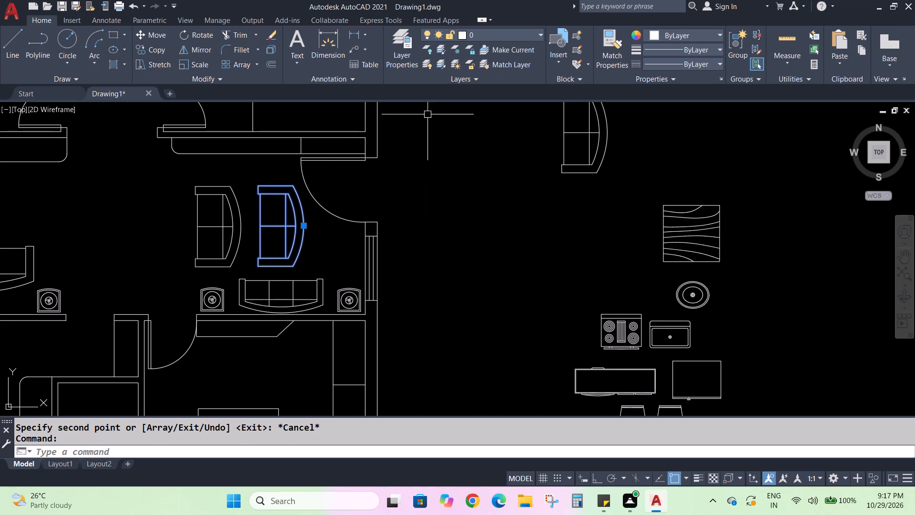
pyautogui.click(196, 71)
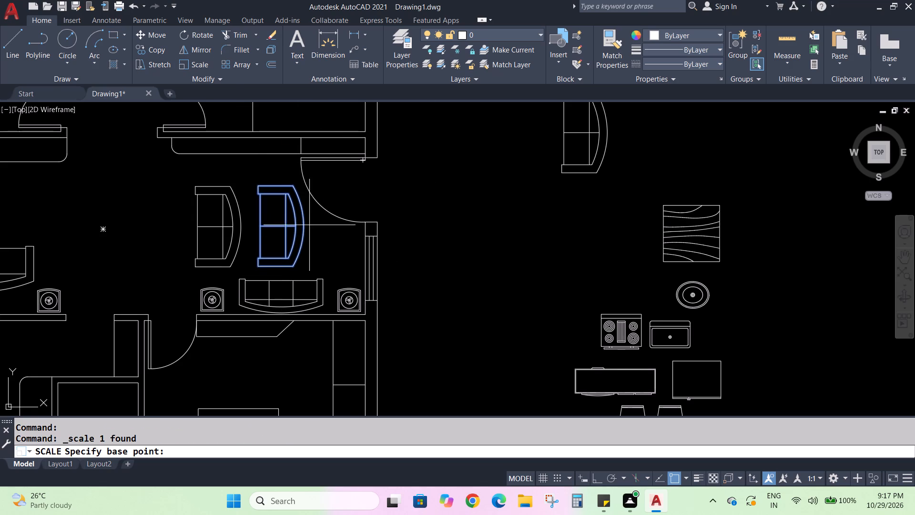
pyautogui.click(306, 227)
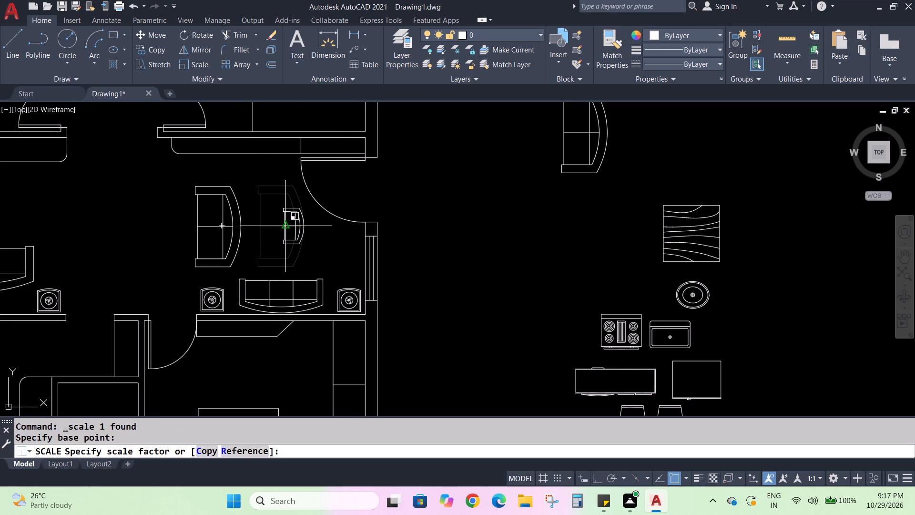
pyautogui.click(279, 229)
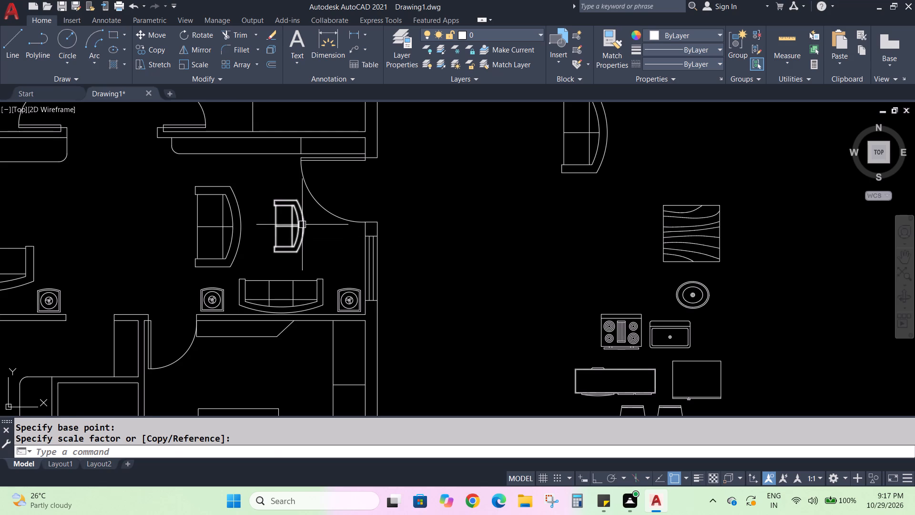
# Move the reduced two-seat sofa by its back midpoint to just off the window wall beside the entrance, above the corner side table.
pyautogui.click(302, 225)
pyautogui.click(156, 41)
pyautogui.click(161, 38)
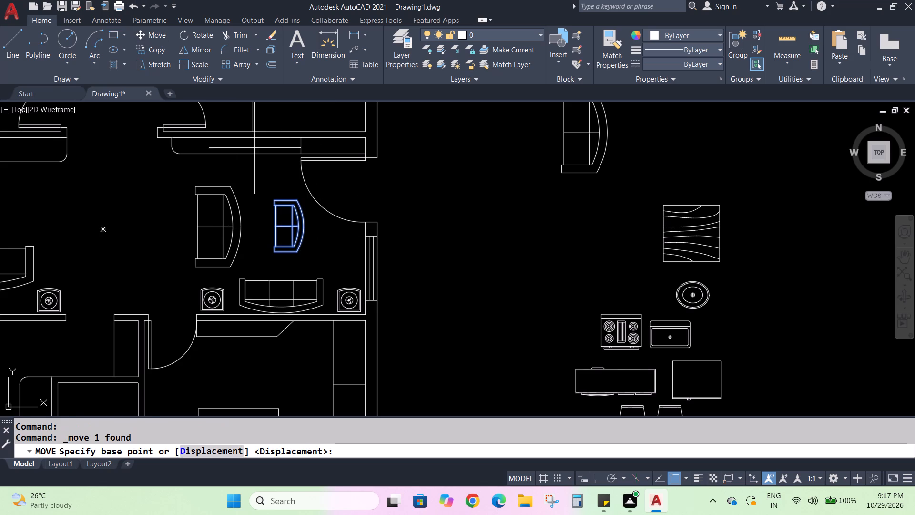
pyautogui.click(306, 228)
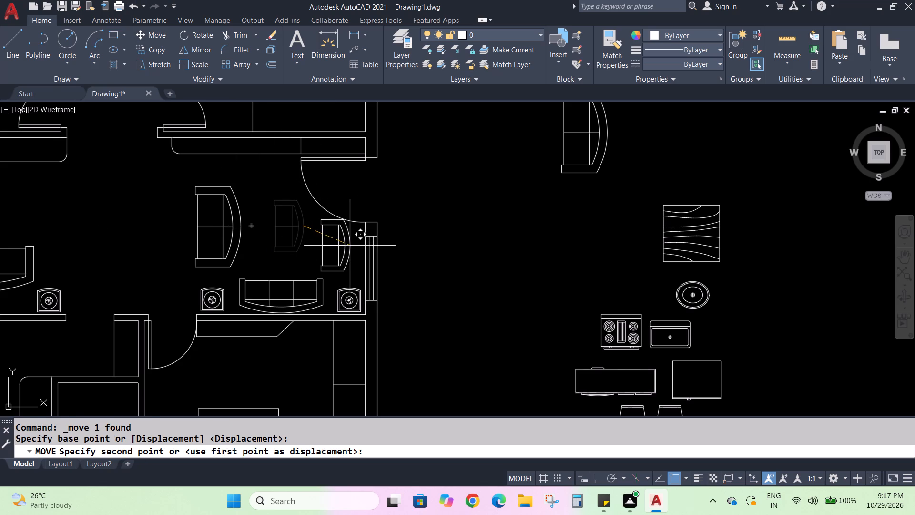
pyautogui.scroll(3, 358, 252)
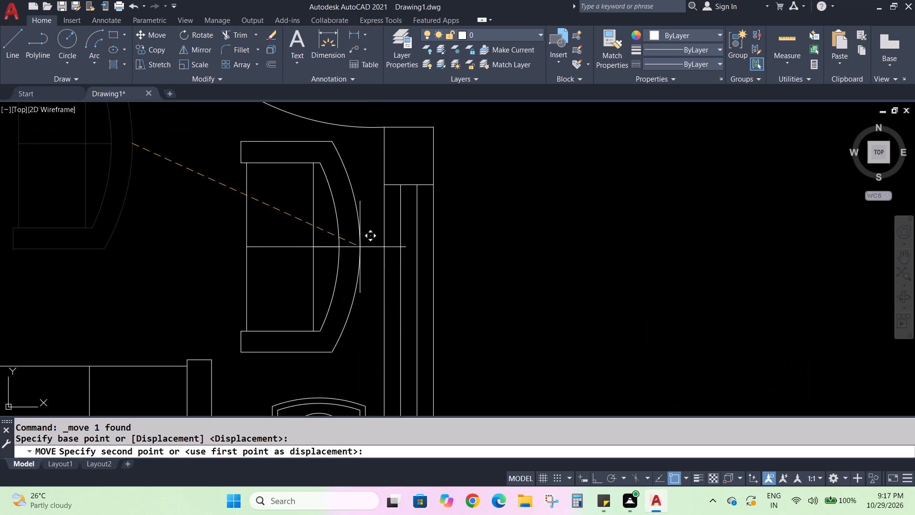
pyautogui.click(367, 247)
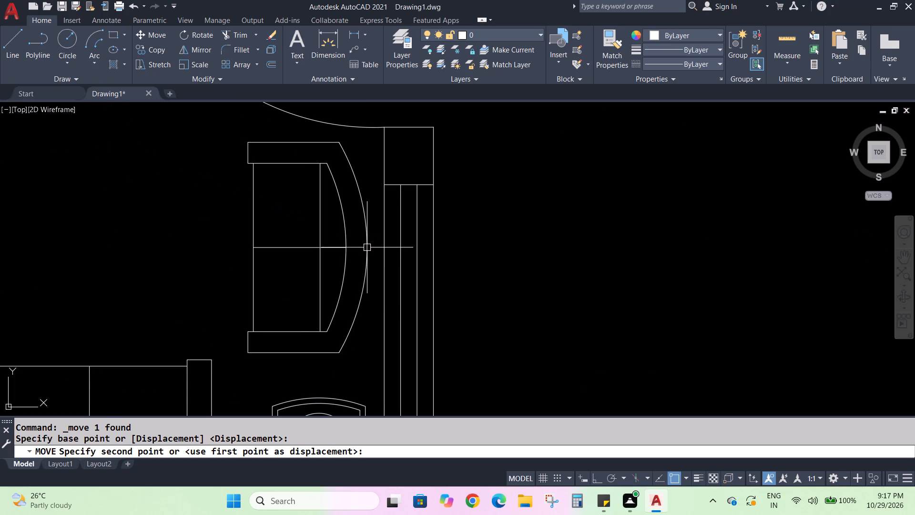
# Move the corner side table near the entrance by its centre slightly away from both walls, into the corner between the two sofas.
pyautogui.scroll(-2, 362, 241)
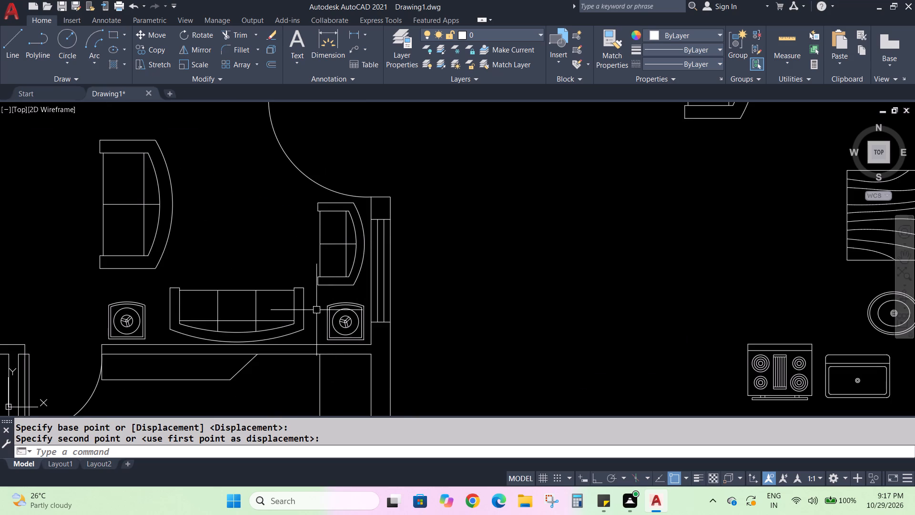
pyautogui.click(316, 301)
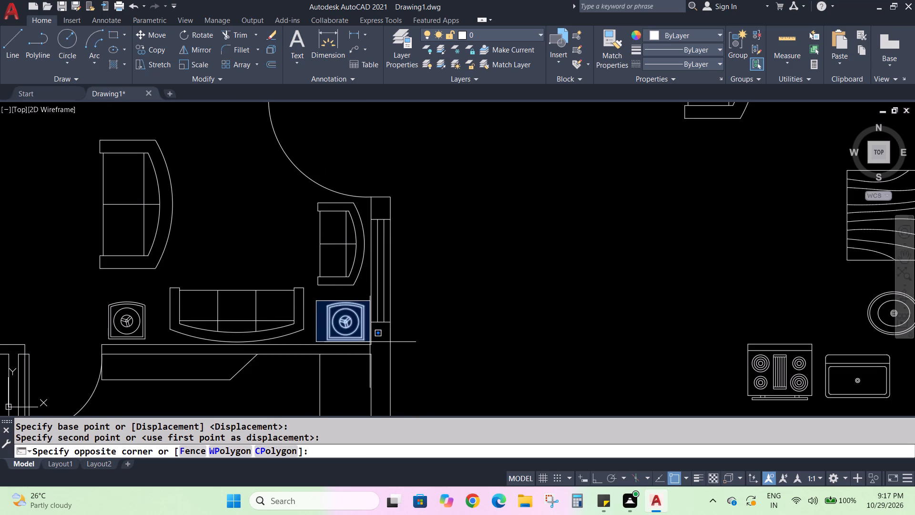
pyautogui.click(370, 342)
pyautogui.click(146, 35)
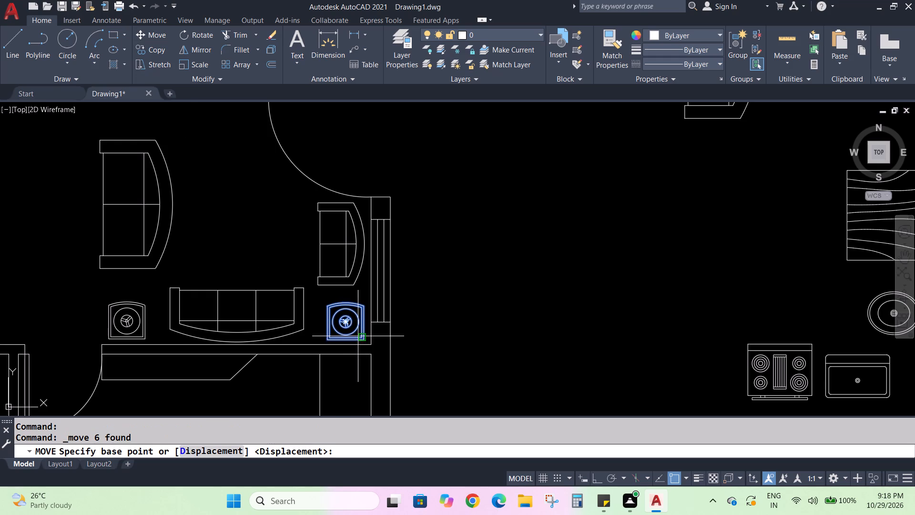
pyautogui.click(346, 322)
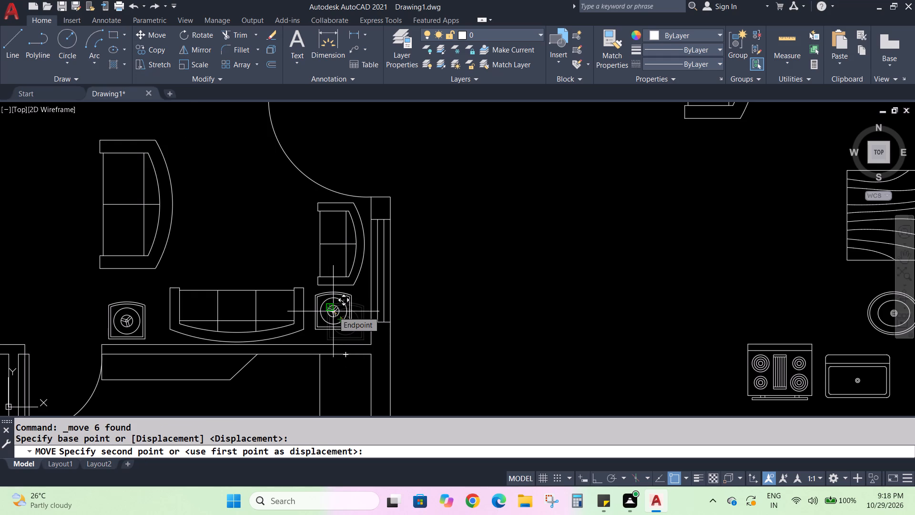
pyautogui.click(333, 311)
pyautogui.scroll(2, 330, 310)
pyautogui.scroll(-4, 345, 322)
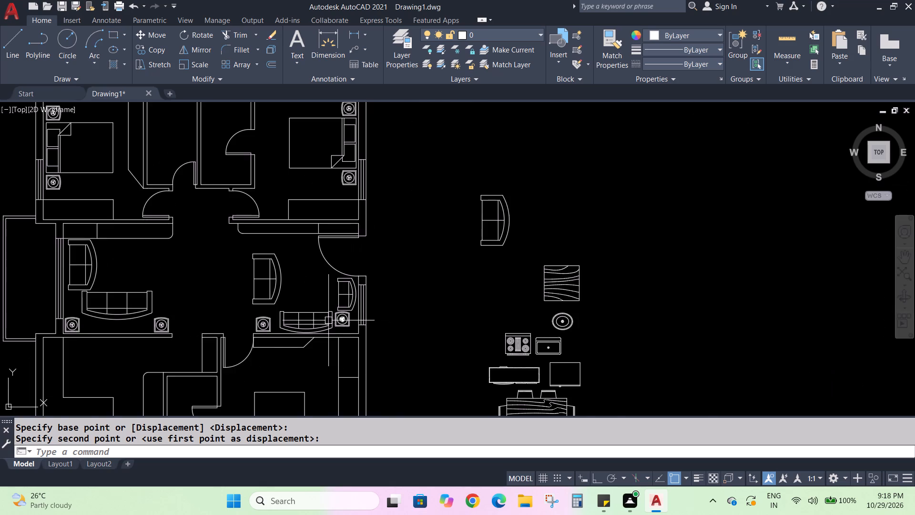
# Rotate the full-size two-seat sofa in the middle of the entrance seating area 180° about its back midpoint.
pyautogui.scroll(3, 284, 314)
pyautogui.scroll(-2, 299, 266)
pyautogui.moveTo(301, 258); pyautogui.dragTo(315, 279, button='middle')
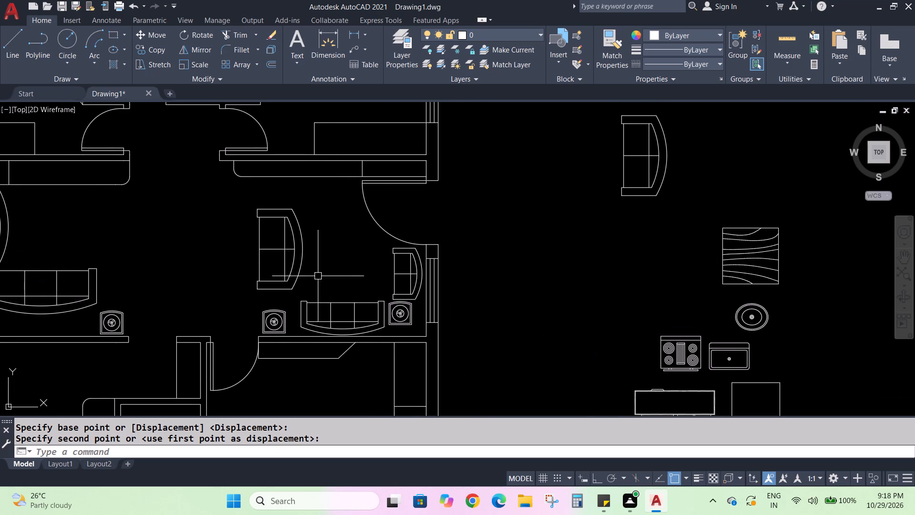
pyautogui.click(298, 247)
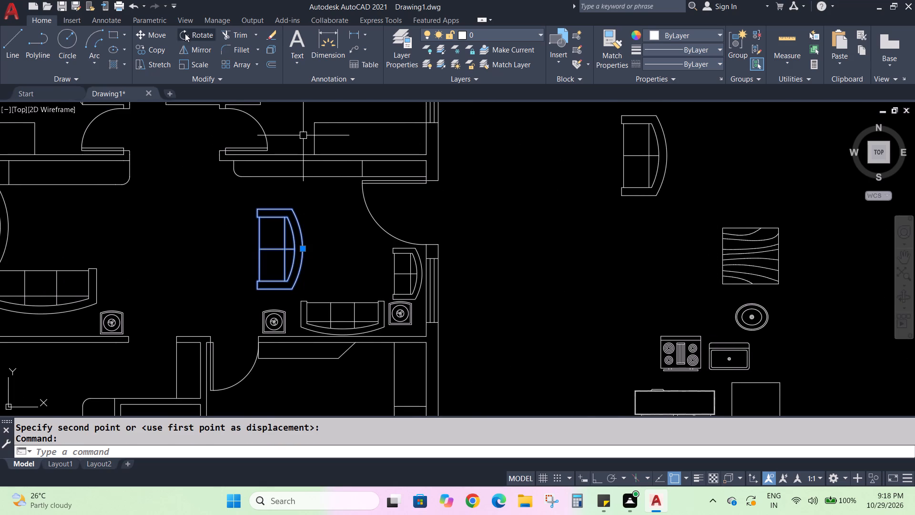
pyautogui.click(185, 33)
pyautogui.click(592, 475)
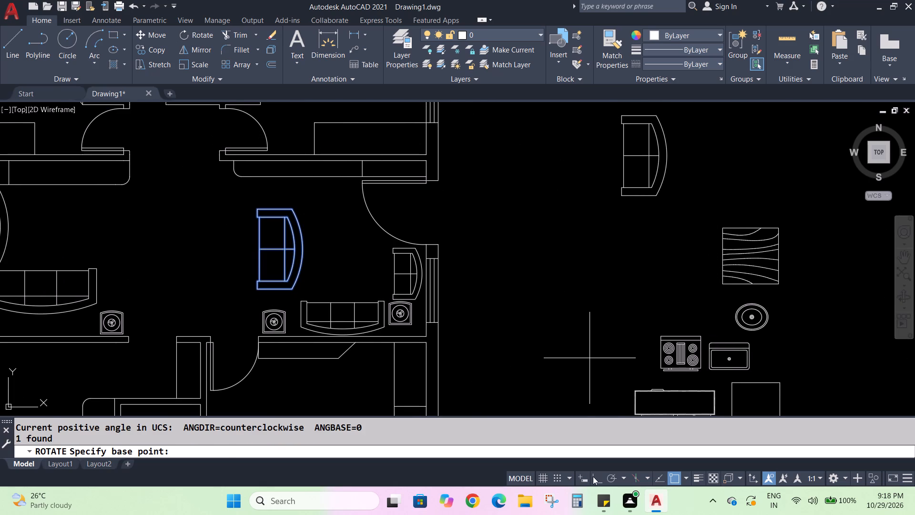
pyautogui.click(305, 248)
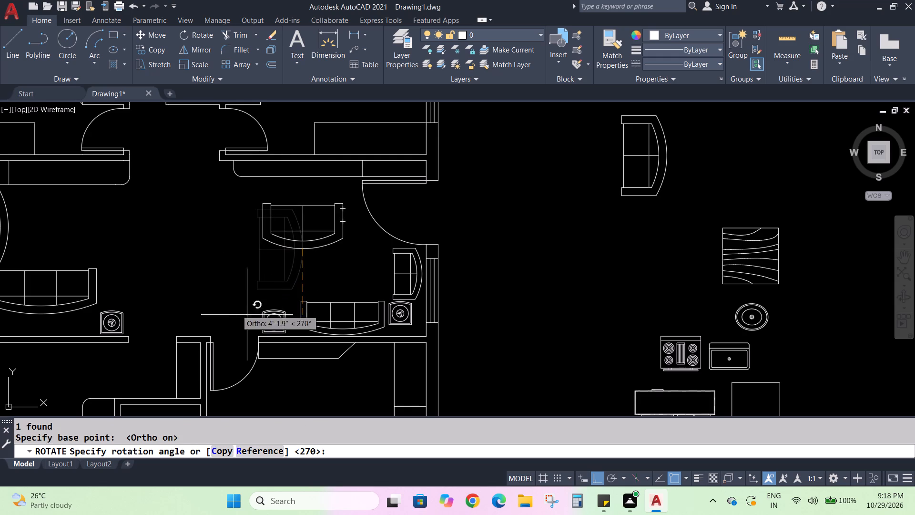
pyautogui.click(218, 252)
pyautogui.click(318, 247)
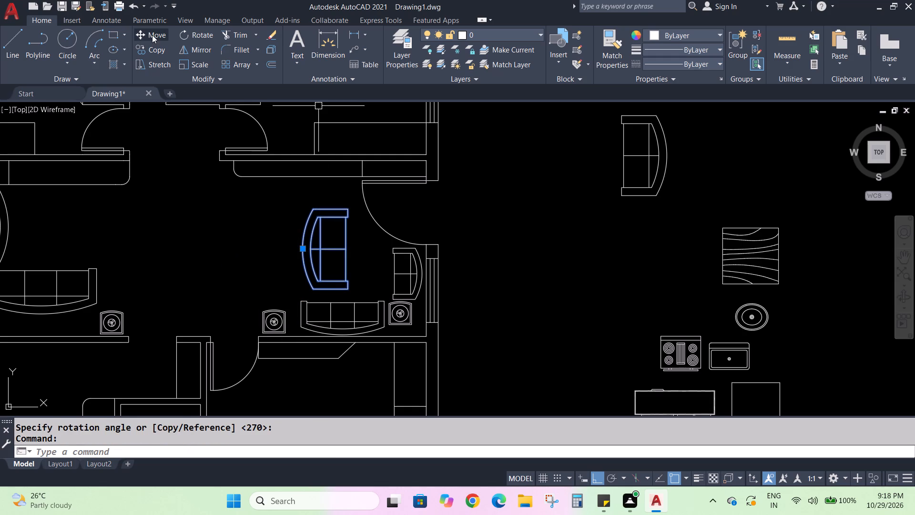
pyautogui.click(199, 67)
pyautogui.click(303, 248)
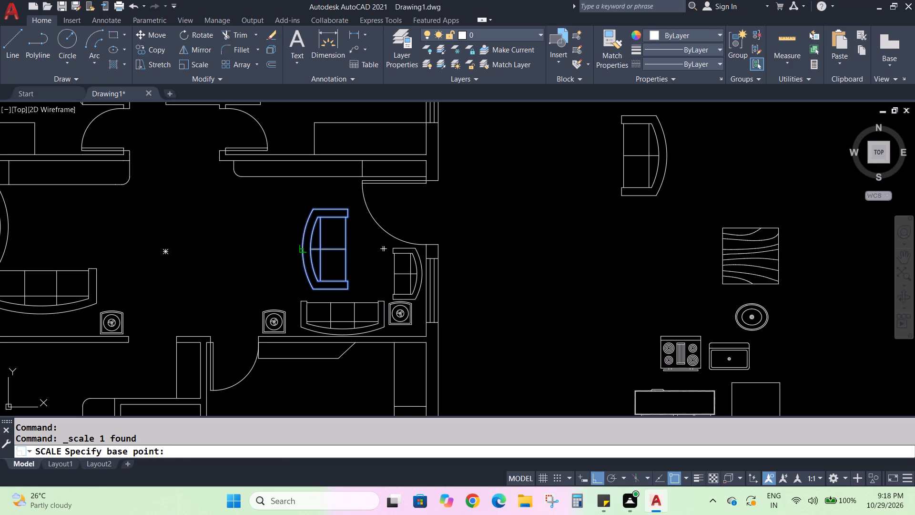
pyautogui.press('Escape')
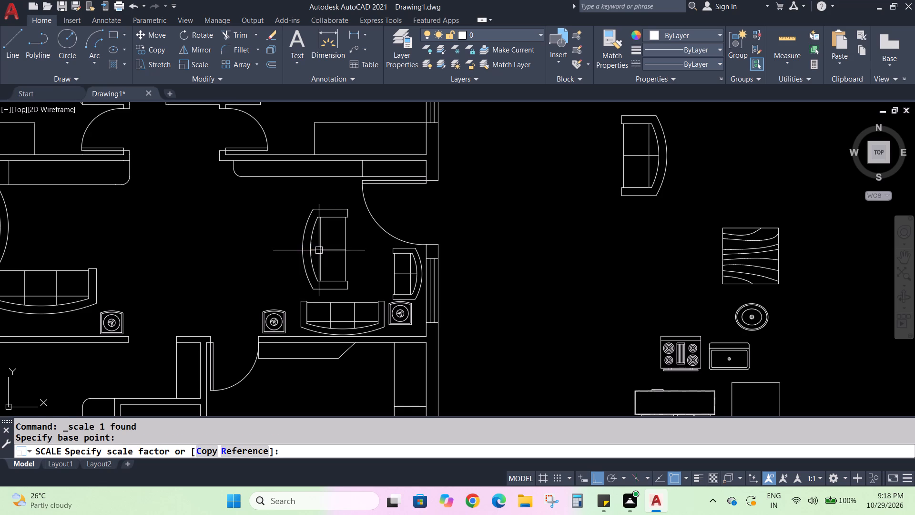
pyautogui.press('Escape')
# Delete the full-size two-seat sofa standing in the middle of the entrance seating area.
pyautogui.click(322, 250)
pyautogui.press('Delete')
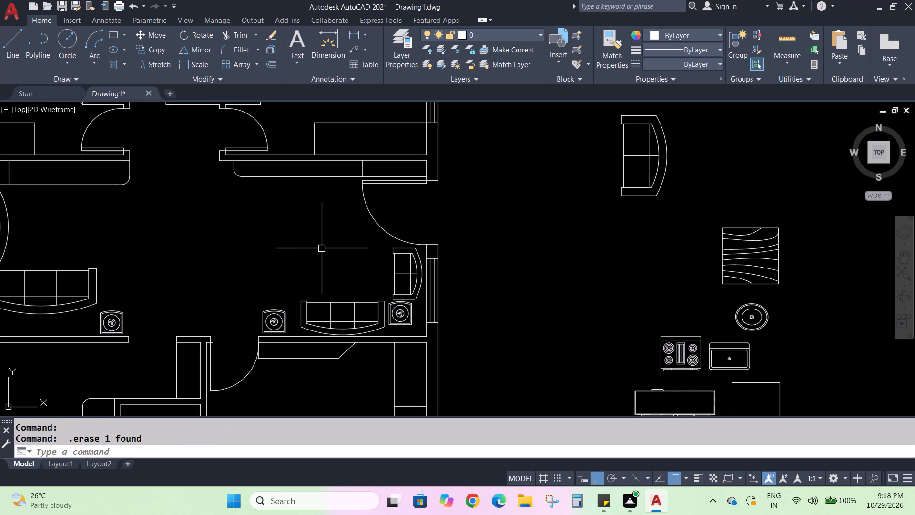
# Mirror the reduced two-seat sofa by the entrance window across the smaller three-seat sofa's vertical centreline, keeping the original.
pyautogui.click(417, 264)
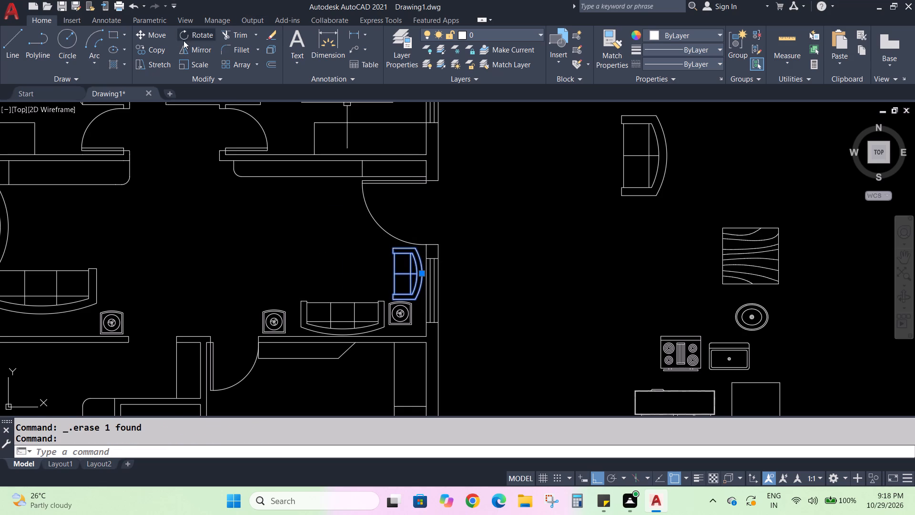
pyautogui.click(190, 49)
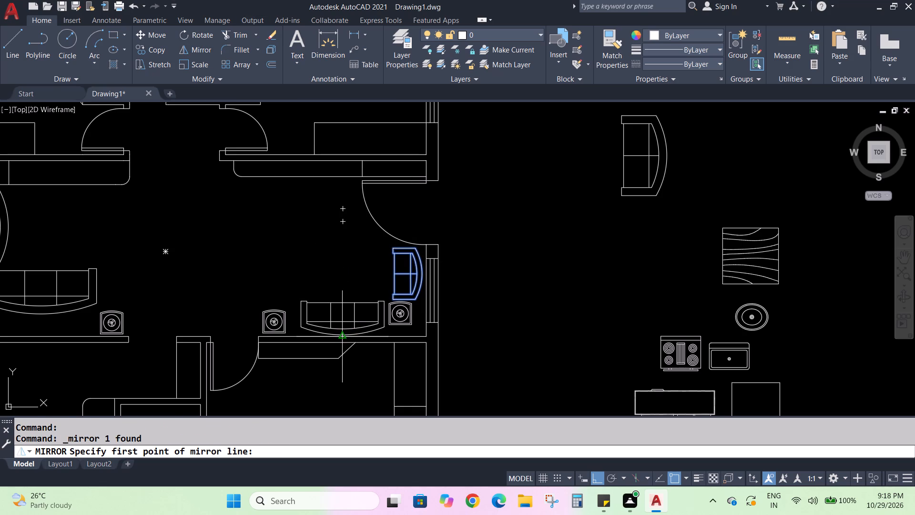
pyautogui.click(340, 333)
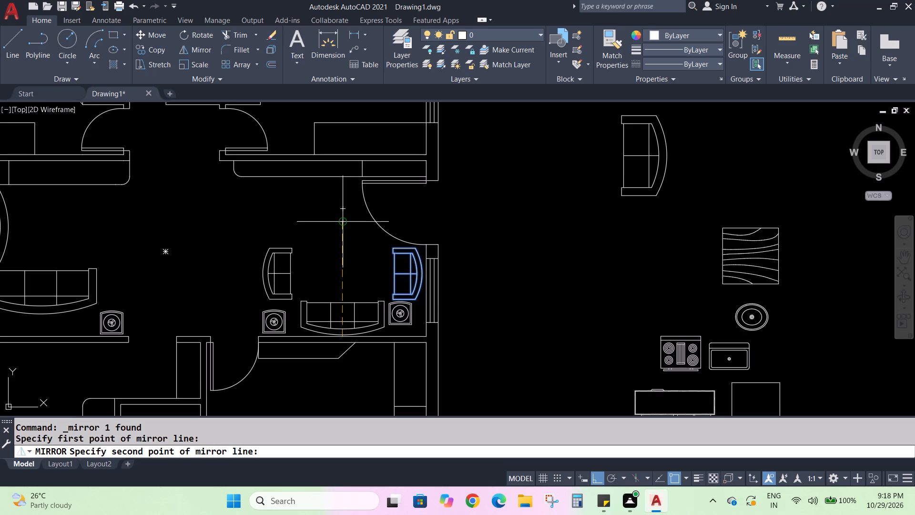
pyautogui.click(343, 224)
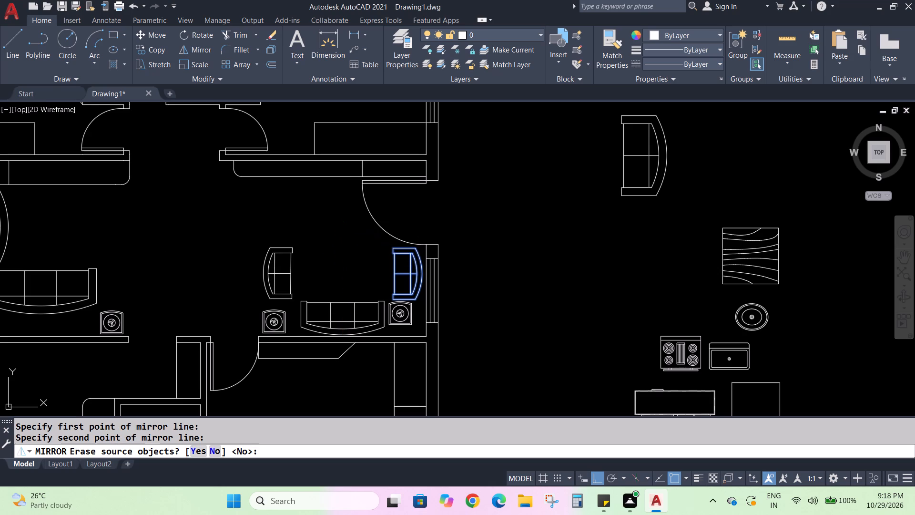
pyautogui.press('Return')
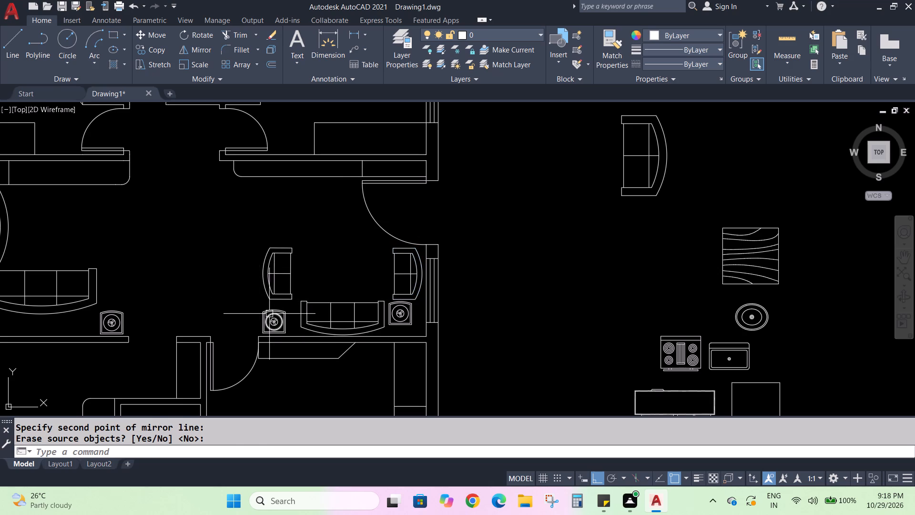
# Move the side table below the mirrored two-seat sofa by its upper corner closer to the three-seat sofa, level with the opposite side table.
pyautogui.scroll(2, 256, 306)
pyautogui.moveTo(256, 306); pyautogui.dragTo(257, 259, button='middle')
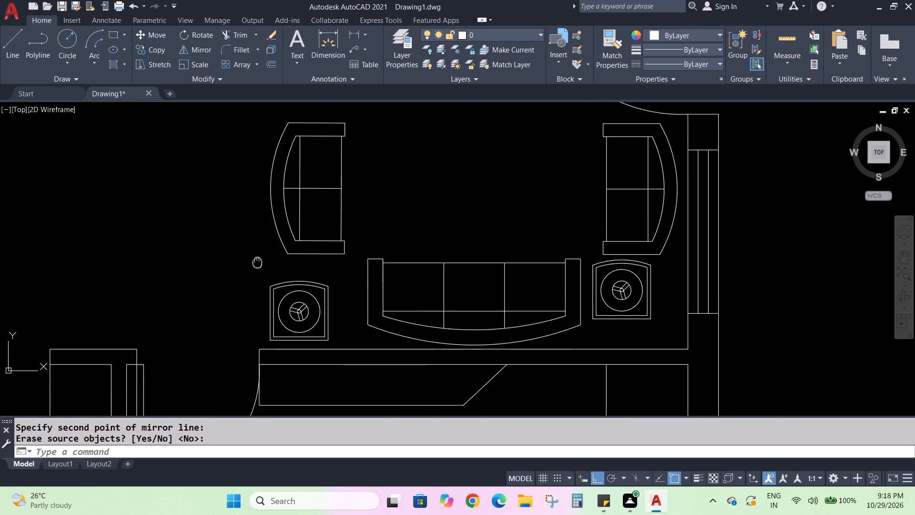
pyautogui.moveTo(257, 259); pyautogui.dragTo(257, 238, button='middle')
pyautogui.moveTo(254, 229); pyautogui.dragTo(268, 237)
pyautogui.click(344, 312)
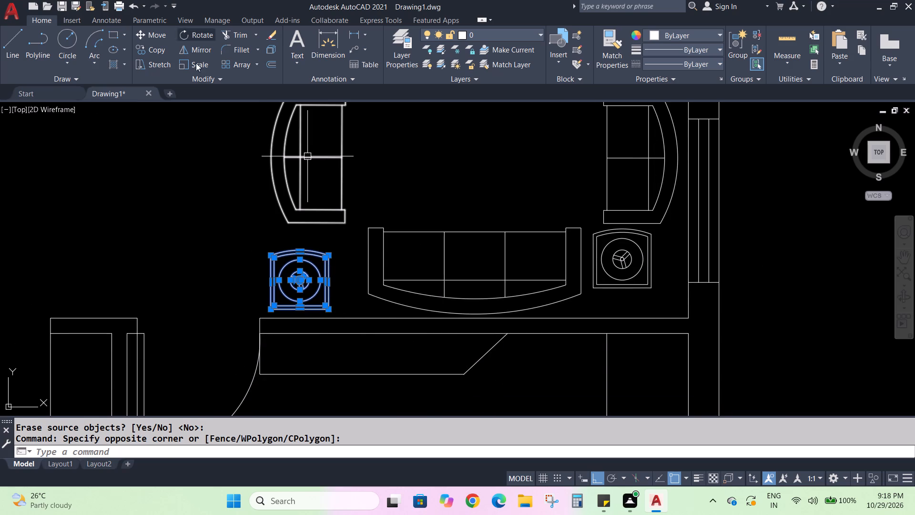
pyautogui.click(149, 32)
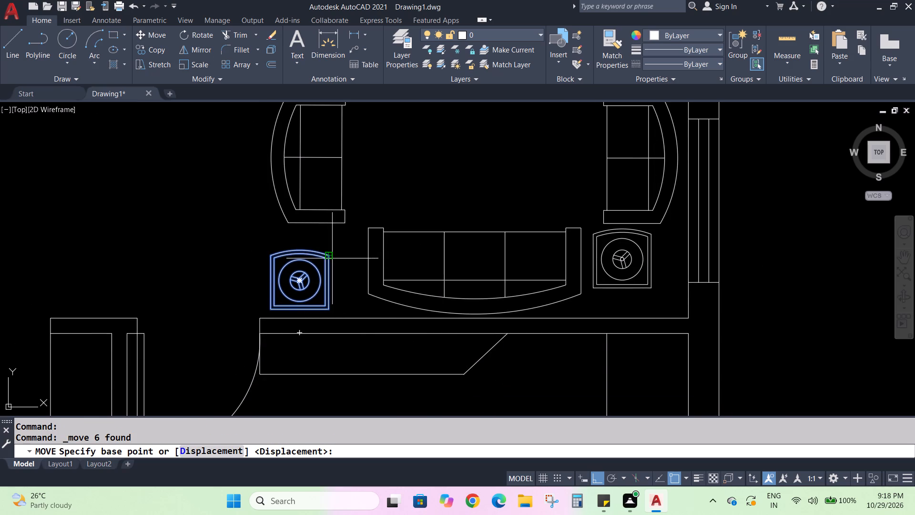
pyautogui.click(328, 253)
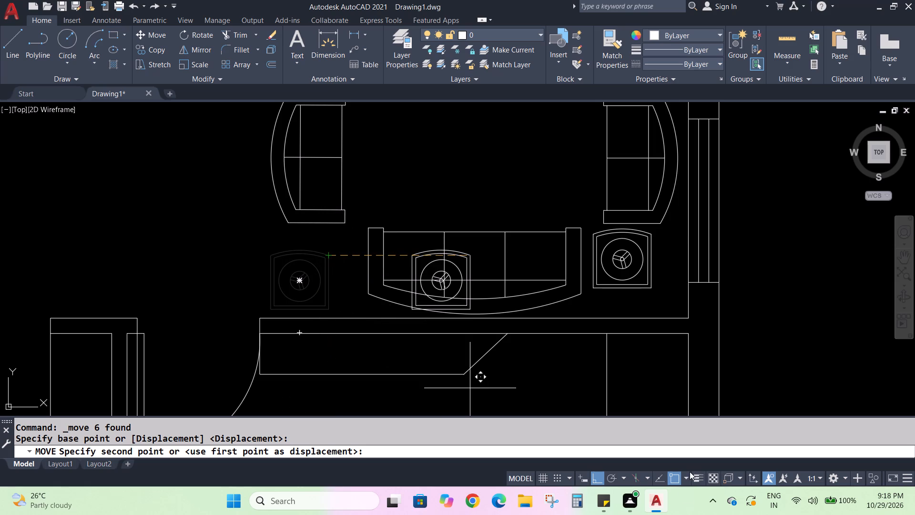
pyautogui.click(600, 474)
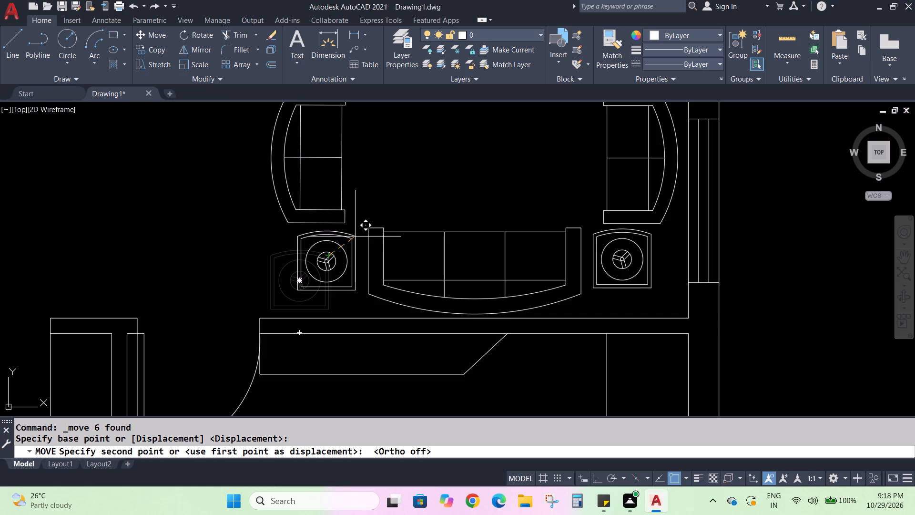
pyautogui.click(355, 237)
# Scale the balcony-side three-seat sofa down to about three-quarters of its size about its back midpoint.
pyautogui.scroll(-3, 337, 273)
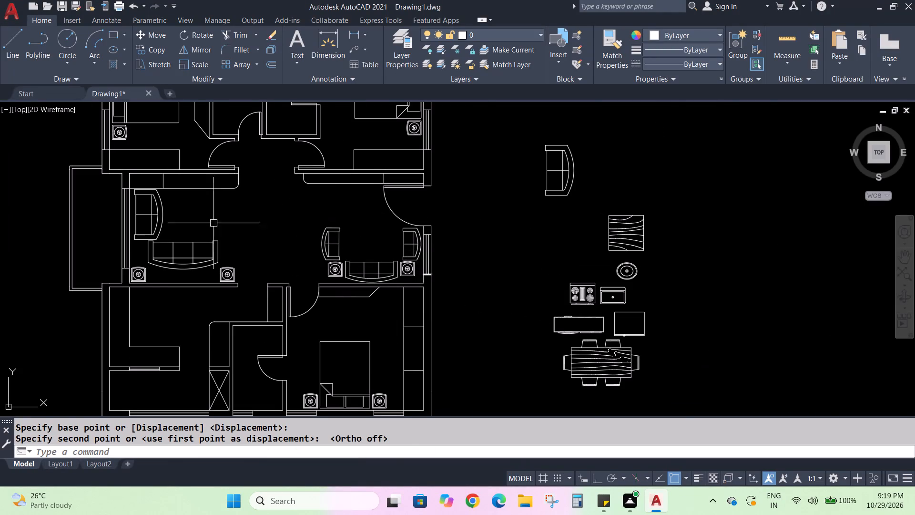
pyautogui.scroll(2, 137, 260)
pyautogui.moveTo(137, 260); pyautogui.dragTo(205, 329, button='middle')
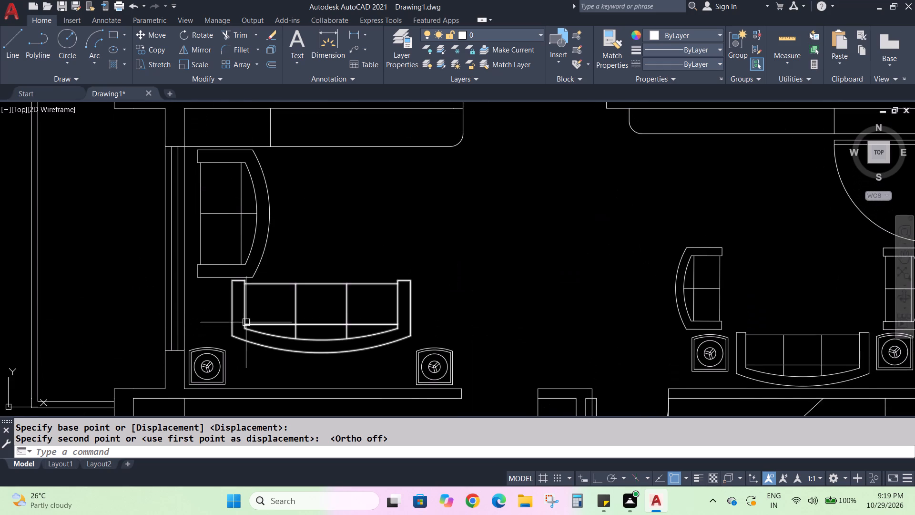
pyautogui.scroll(1, 246, 322)
pyautogui.scroll(-1, 246, 322)
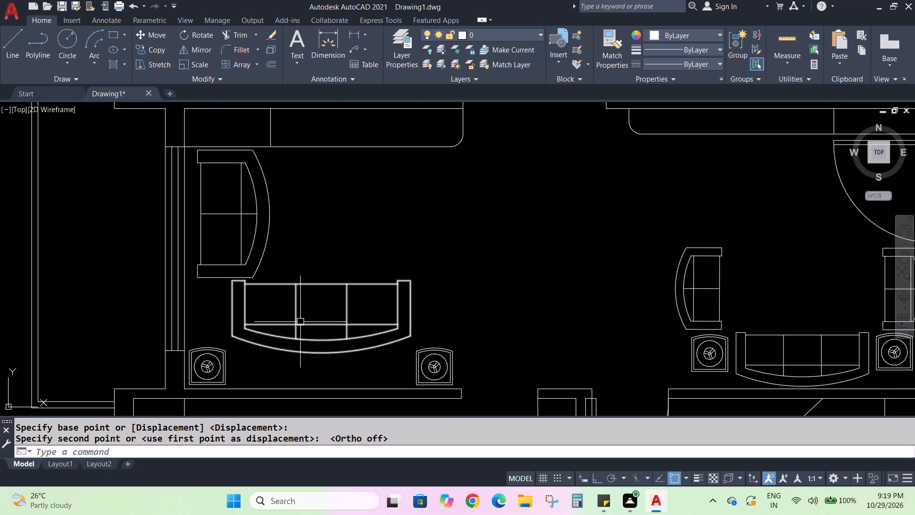
pyautogui.click(301, 325)
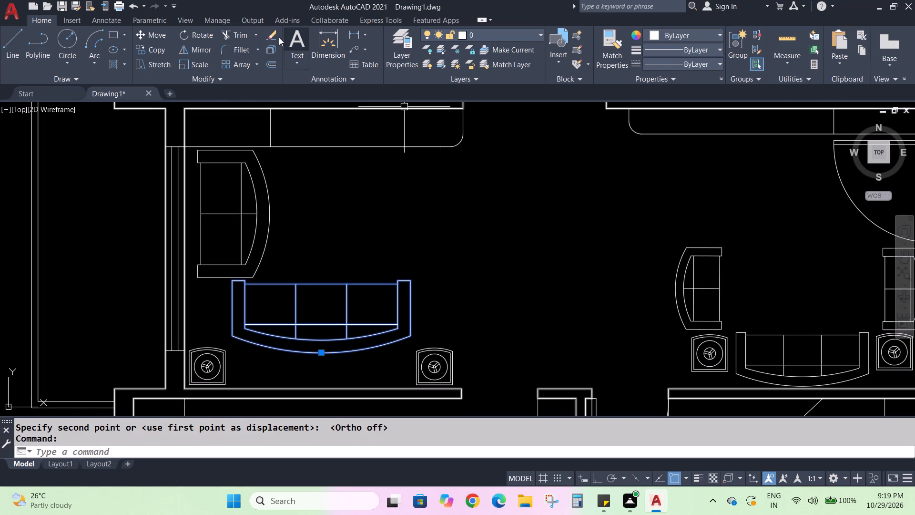
pyautogui.click(203, 65)
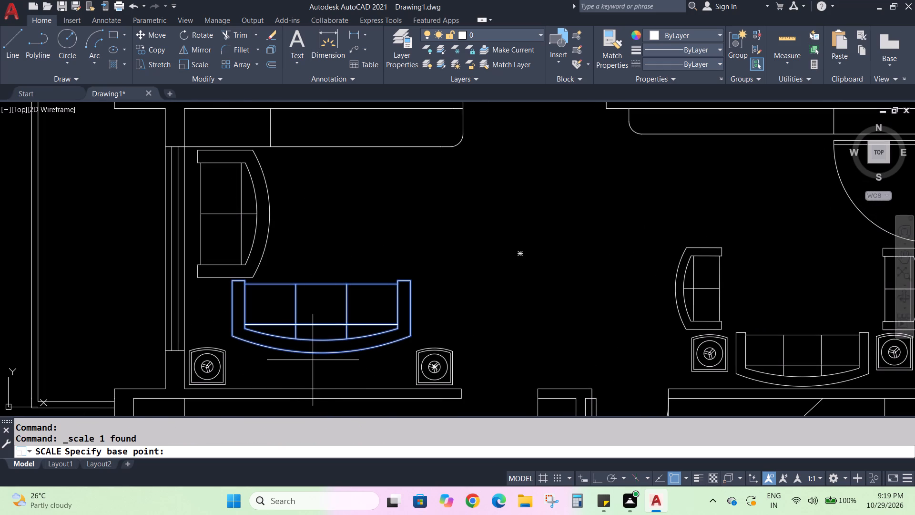
pyautogui.click(315, 352)
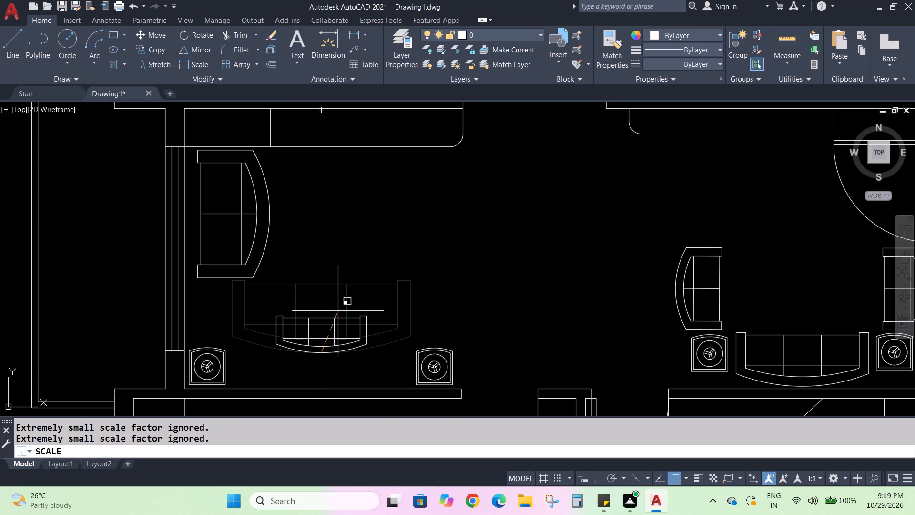
pyautogui.click(360, 297)
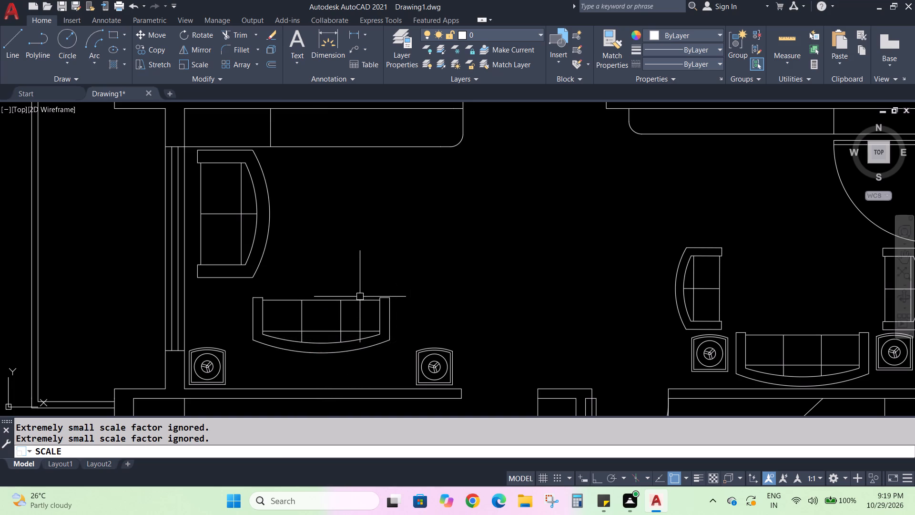
# Move the reduced balcony-side three-seat sofa straight down about 1'-3", to just off the wall between the two side tables.
pyautogui.click(316, 352)
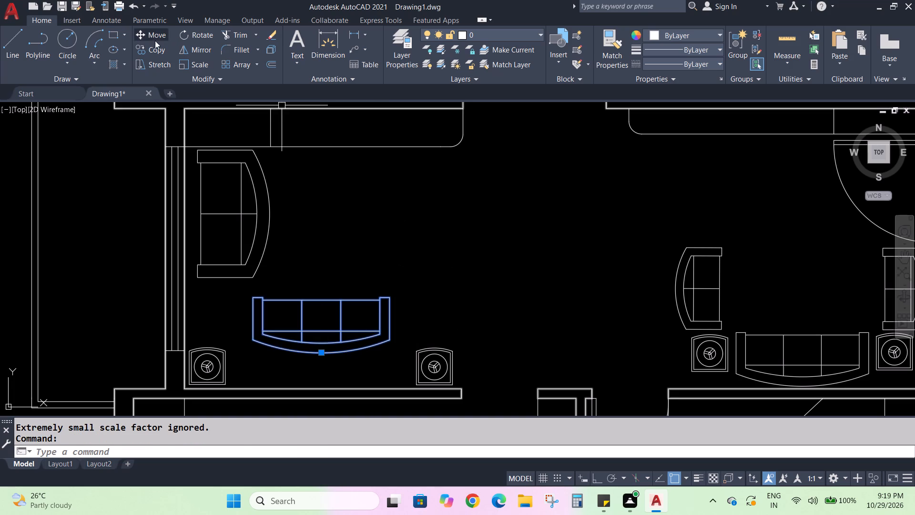
pyautogui.click(155, 41)
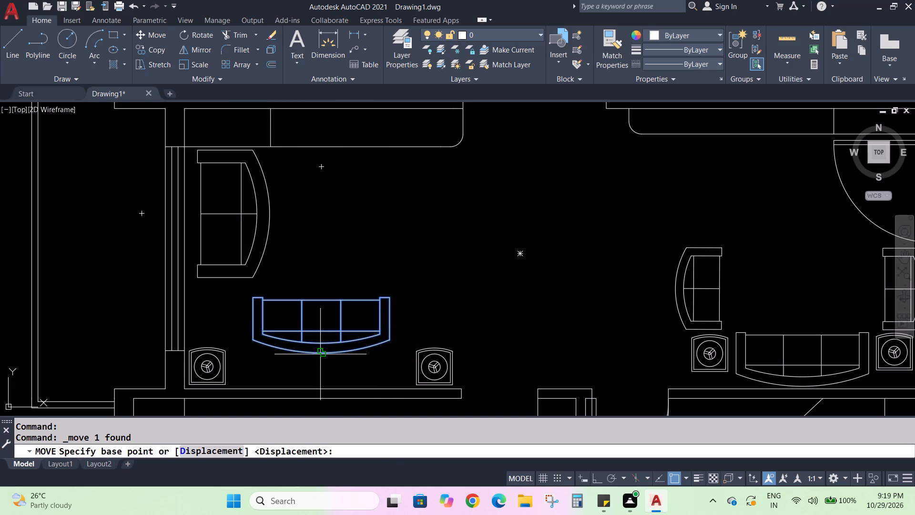
pyautogui.click(321, 354)
pyautogui.scroll(1, 321, 381)
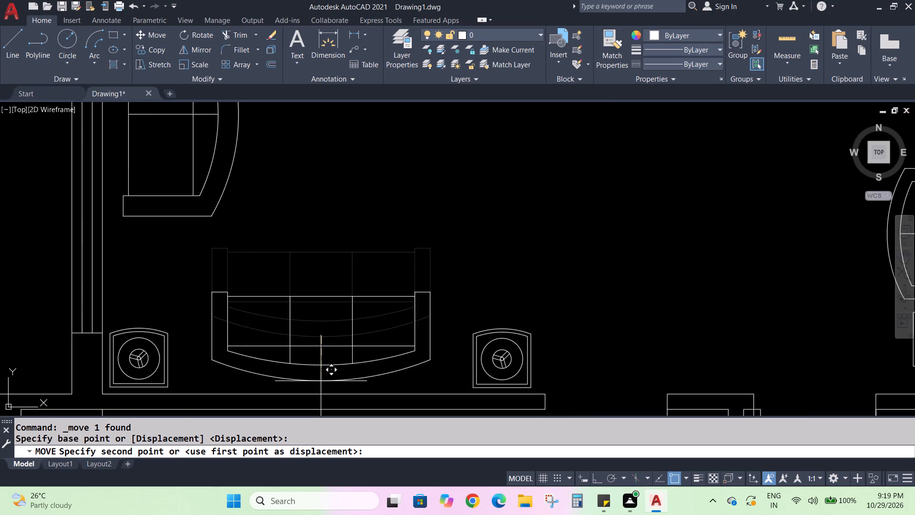
pyautogui.scroll(1, 321, 381)
pyautogui.moveTo(323, 383); pyautogui.dragTo(439, 365, button='middle')
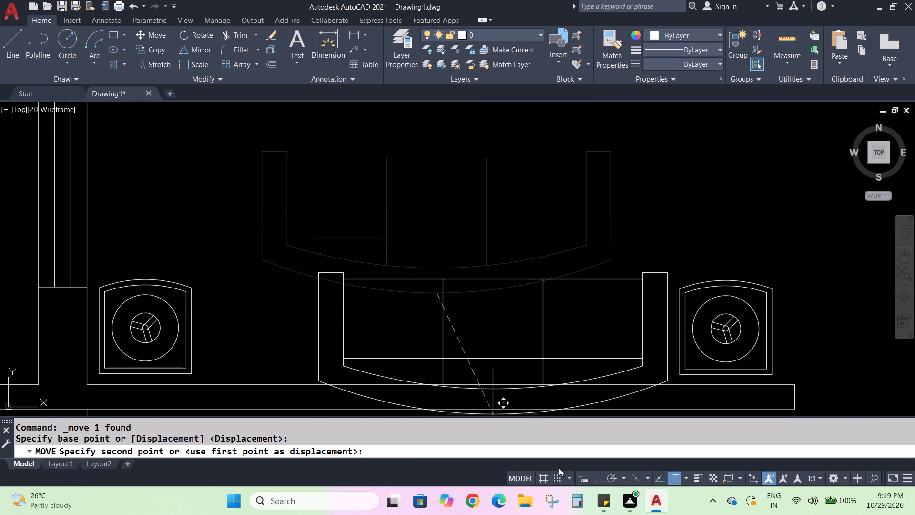
pyautogui.click(594, 474)
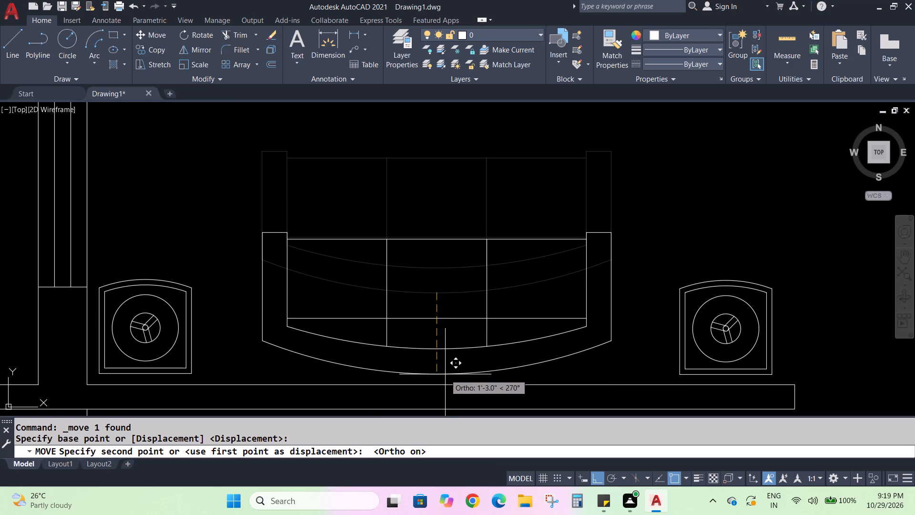
pyautogui.click(445, 374)
# Rotate the balcony-side two-seat sofa 180° about its back midpoint so its curved back faces the balcony window.
pyautogui.scroll(-1, 467, 344)
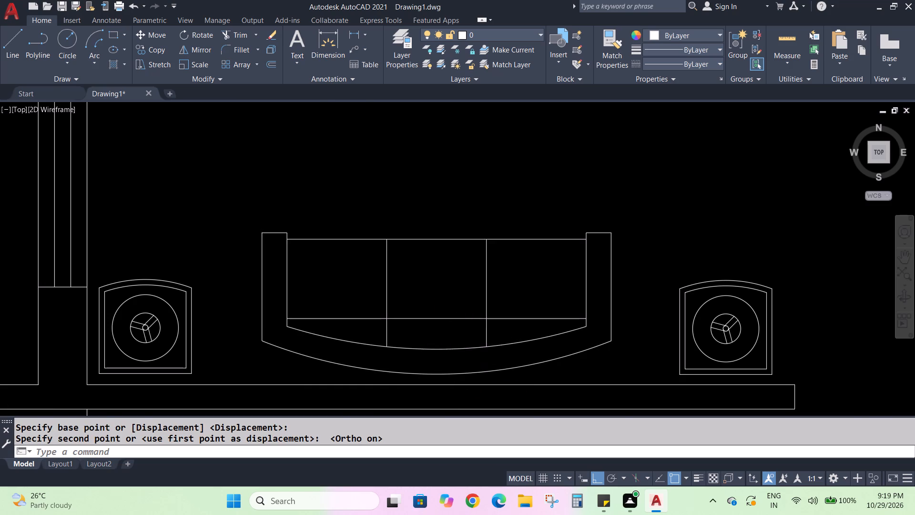
pyautogui.scroll(-2, 468, 324)
pyautogui.moveTo(471, 283); pyautogui.dragTo(475, 313, button='middle')
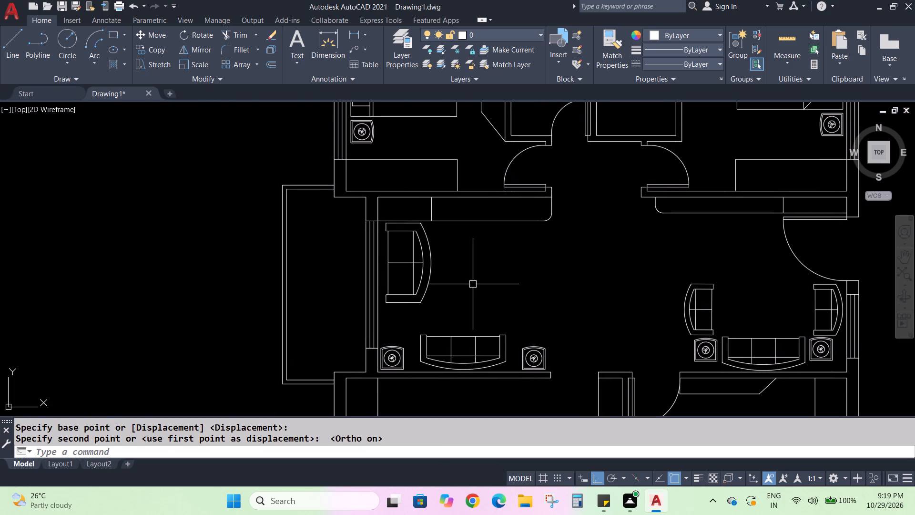
pyautogui.click(436, 283)
pyautogui.click(432, 275)
pyautogui.click(431, 274)
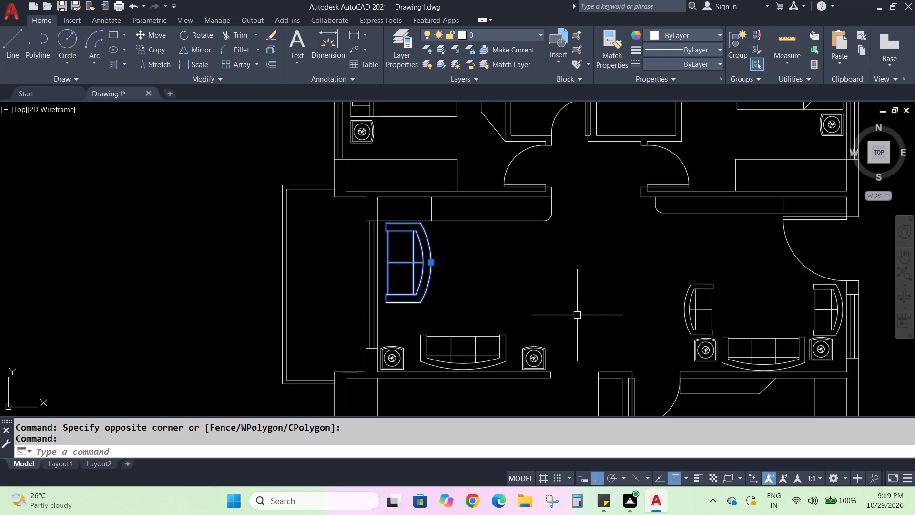
pyautogui.click(209, 37)
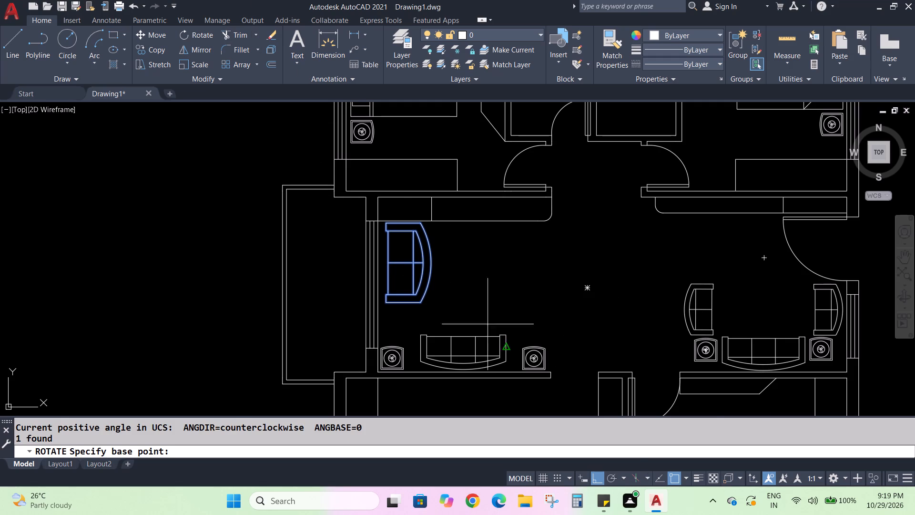
pyautogui.click(432, 262)
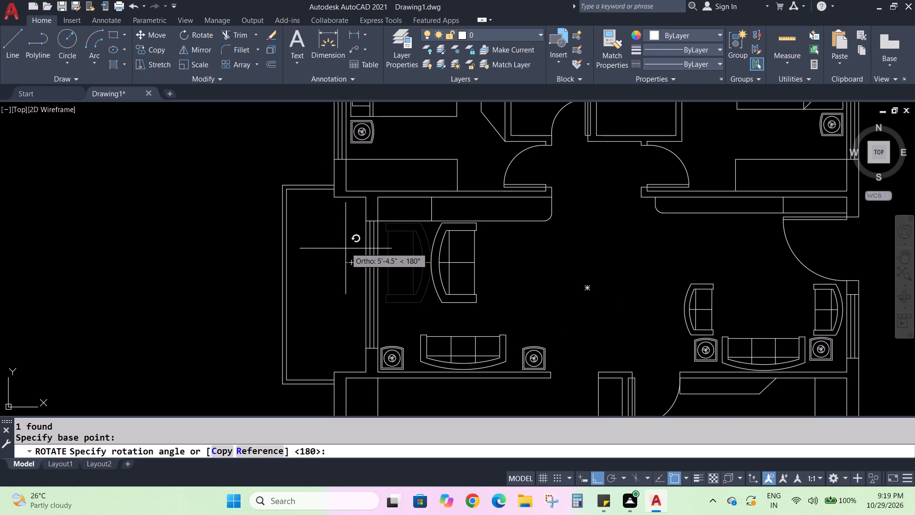
pyautogui.click(331, 266)
# Scale the rotated balcony-side two-seat sofa down to a little under half its size about its back midpoint.
pyautogui.click(440, 271)
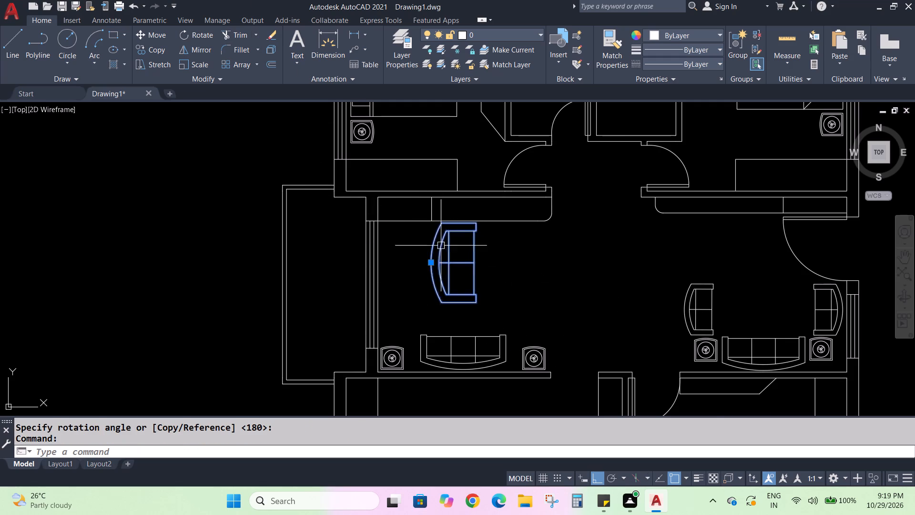
pyautogui.click(204, 63)
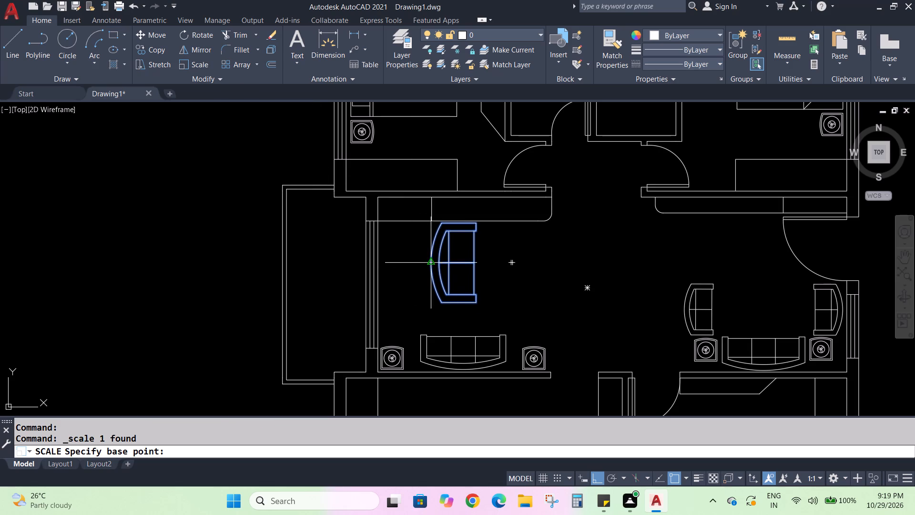
pyautogui.click(428, 264)
pyautogui.click(452, 268)
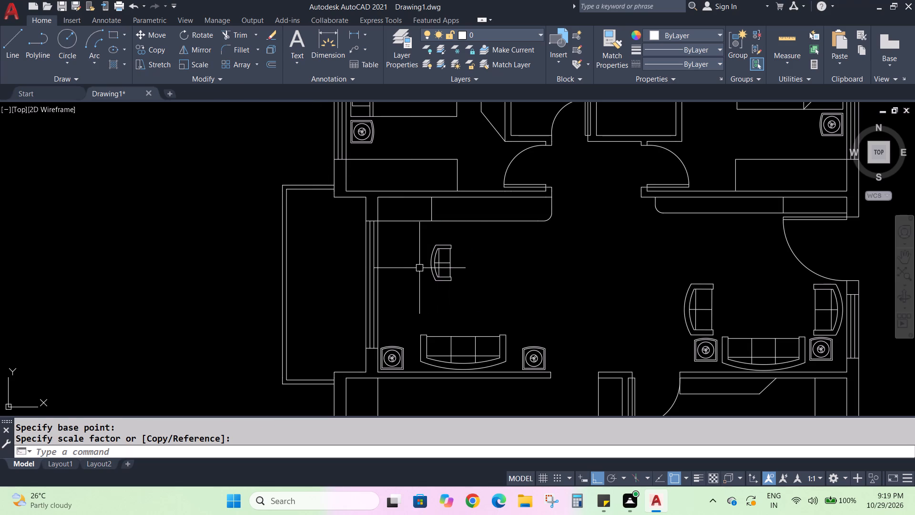
# Move the reduced two-seat sofa by its back midpoint, with Ortho off, beside the balcony window just above the side table.
pyautogui.click(432, 265)
pyautogui.click(144, 37)
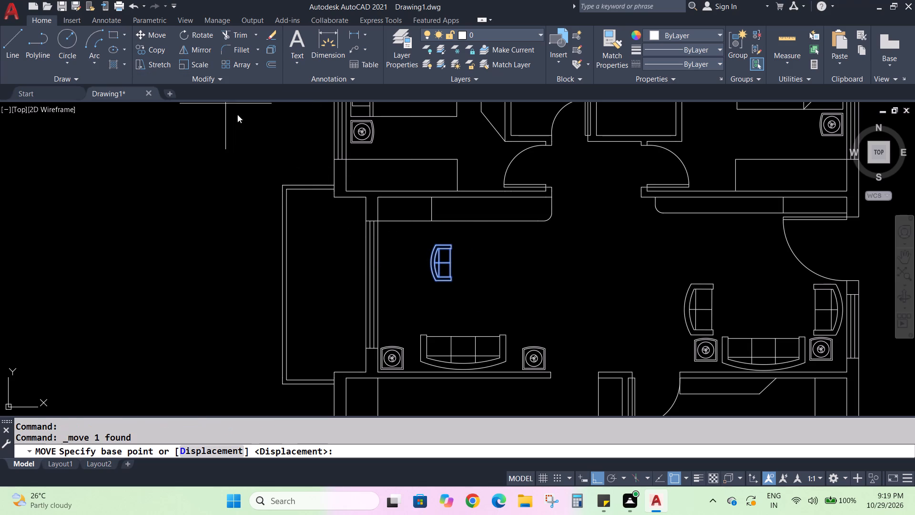
pyautogui.click(429, 265)
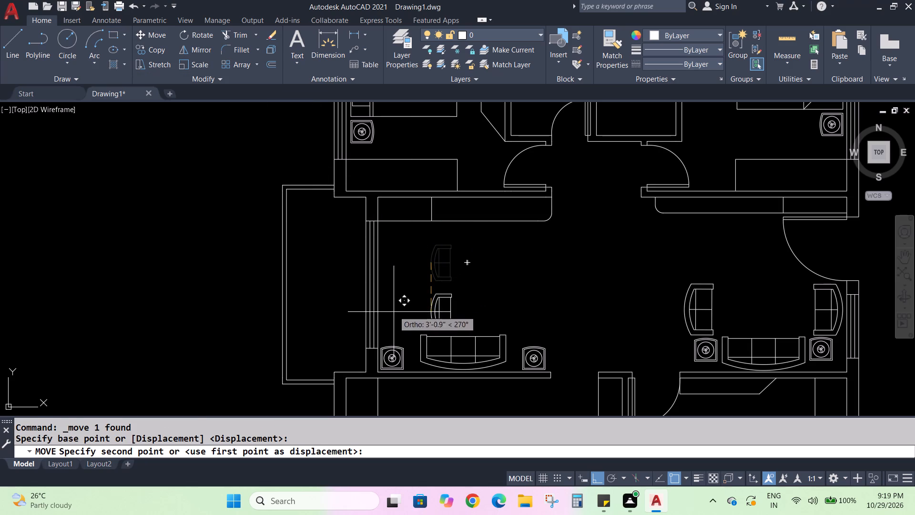
pyautogui.click(593, 478)
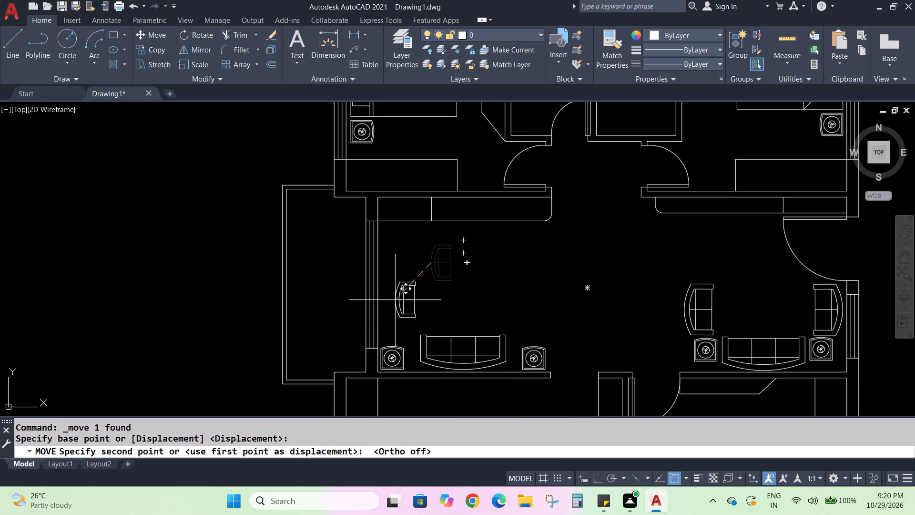
pyautogui.click(394, 300)
# Scale the balcony-side two-seat sofa up to about twice its size about its back midpoint.
pyautogui.click(401, 302)
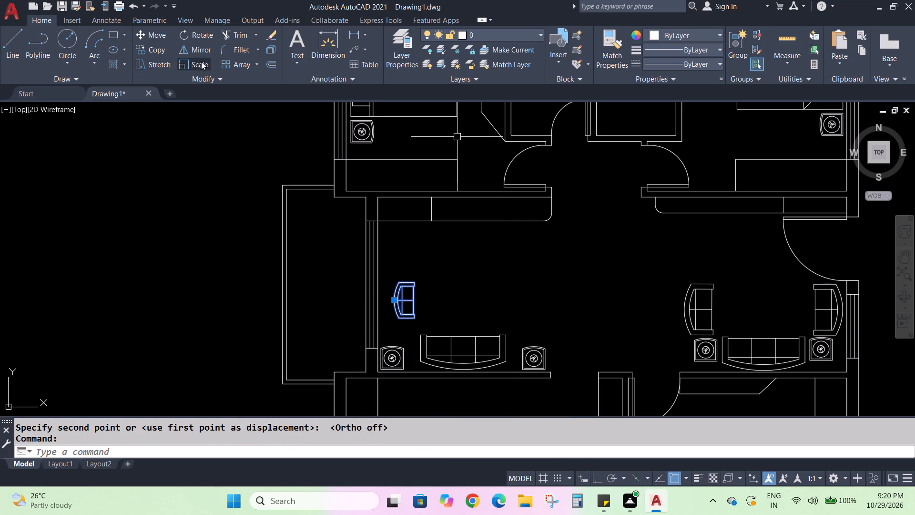
pyautogui.click(200, 61)
pyautogui.click(395, 301)
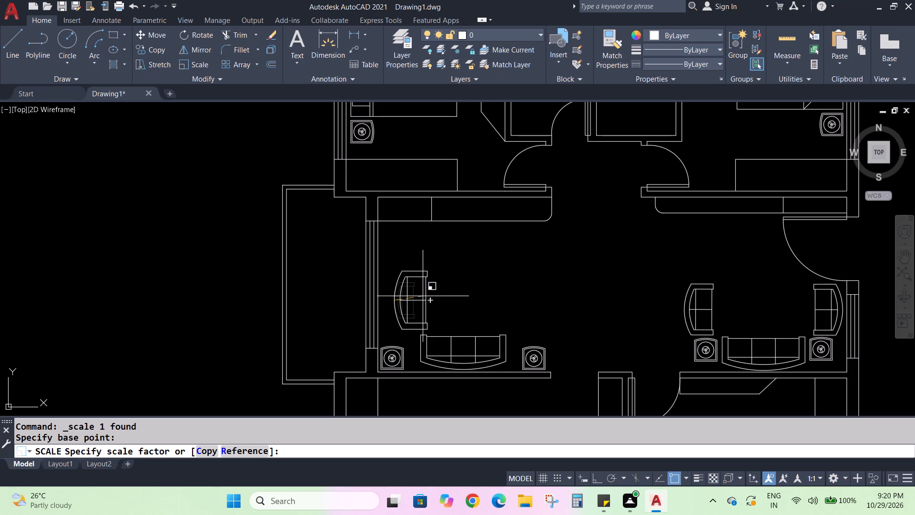
pyautogui.click(424, 296)
# Move the enlarged two-seat sofa by its back midpoint up and closer to the balcony window, clear of the three-seat sofa.
pyautogui.click(400, 302)
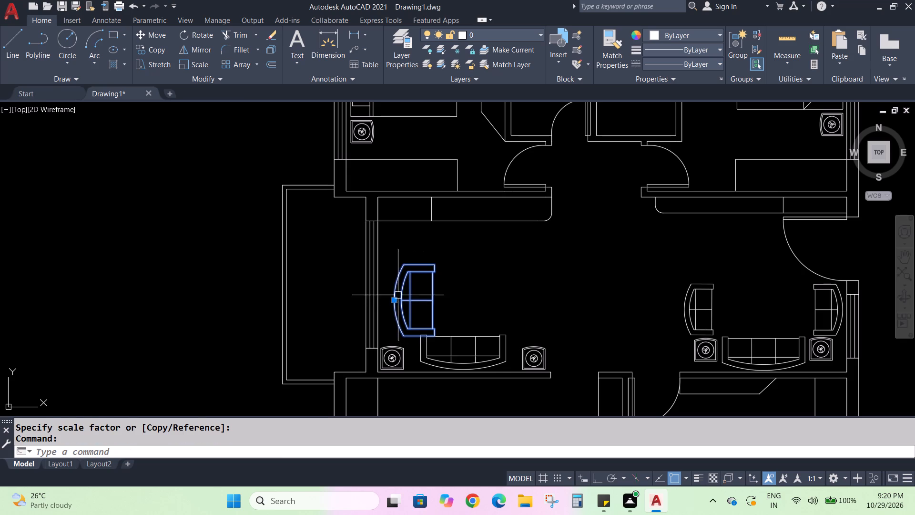
pyautogui.click(155, 28)
pyautogui.click(152, 37)
pyautogui.scroll(1, 293, 228)
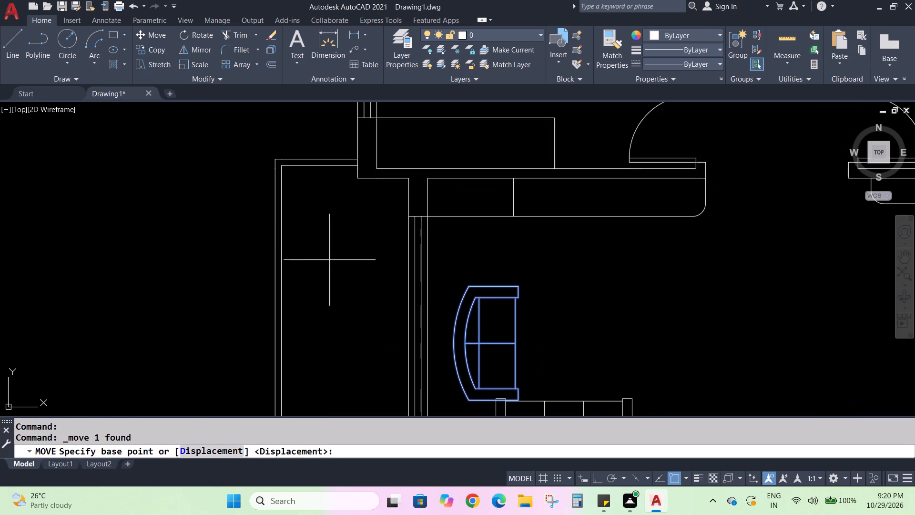
pyautogui.scroll(1, 448, 402)
pyautogui.moveTo(448, 402); pyautogui.dragTo(347, 317, button='middle')
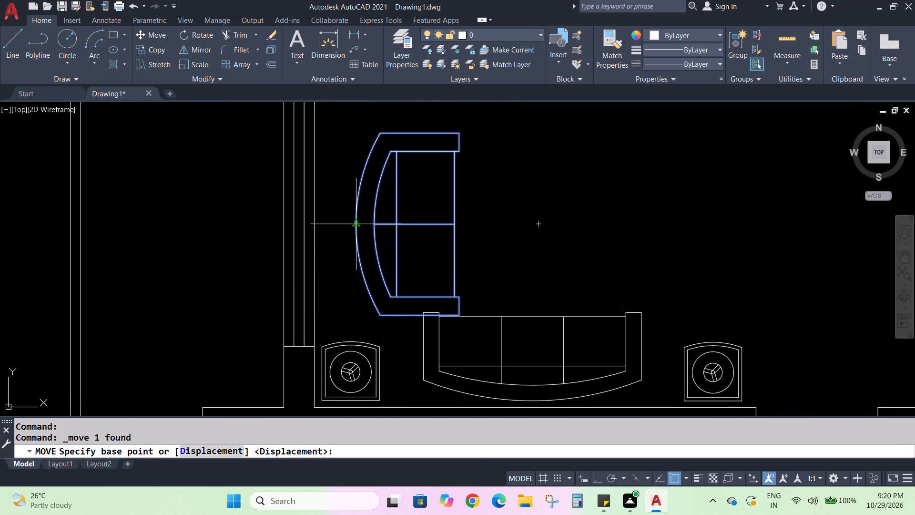
pyautogui.click(356, 223)
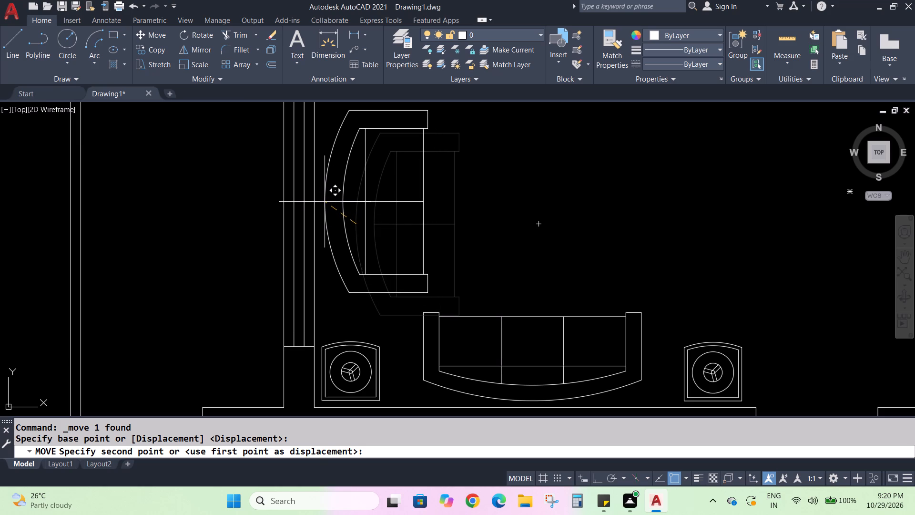
pyautogui.click(325, 202)
# Move the side table by the balcony window by its upper corner, close to the near arm of the three-seat sofa.
pyautogui.scroll(-2, 387, 242)
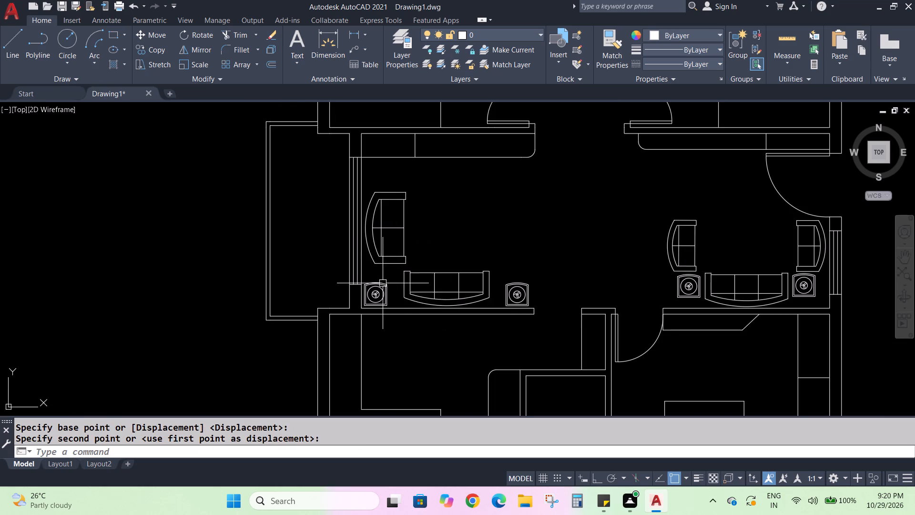
pyautogui.scroll(2, 385, 284)
pyautogui.click(406, 271)
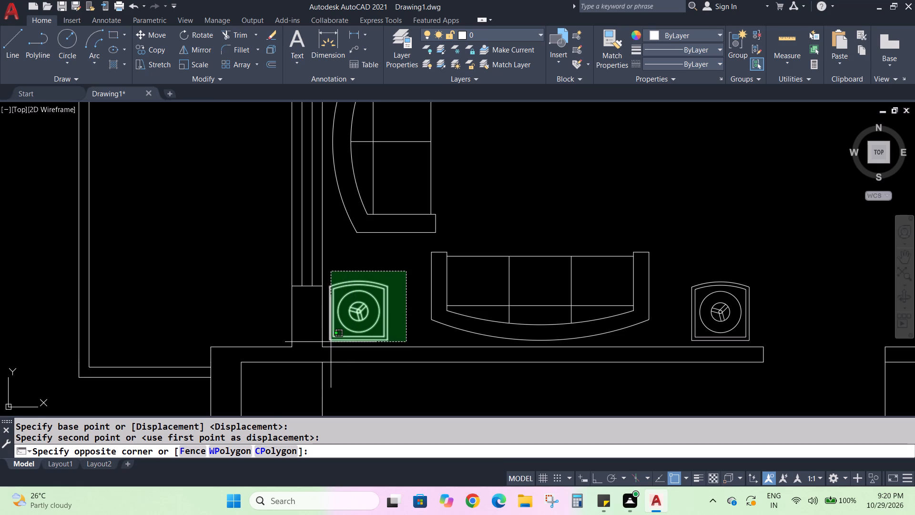
pyautogui.click(328, 340)
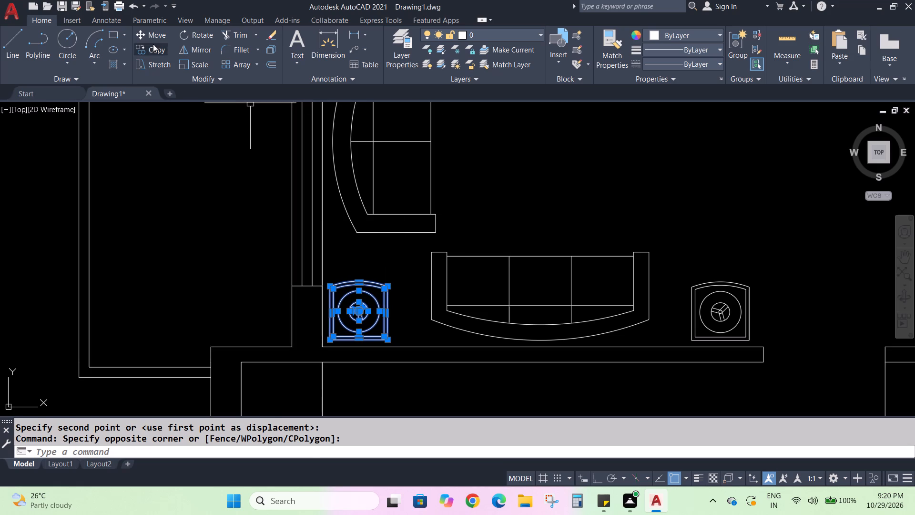
pyautogui.click(155, 36)
pyautogui.click(388, 288)
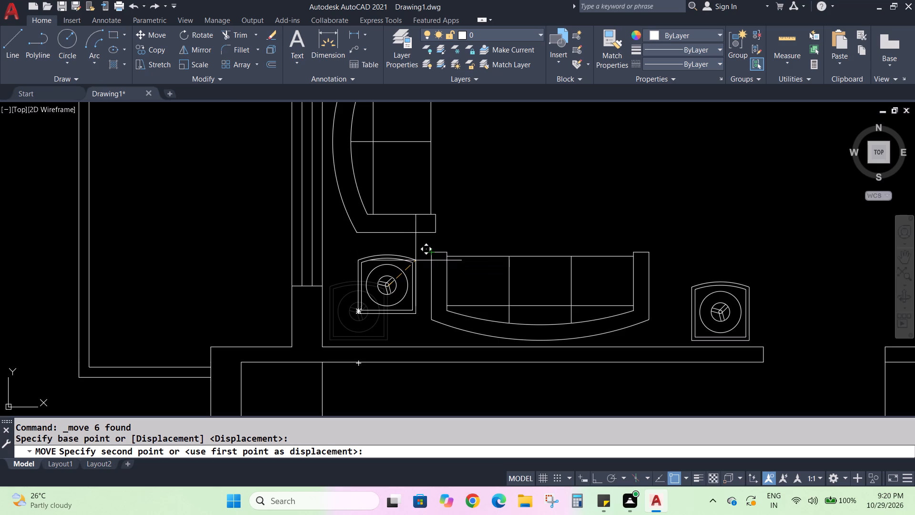
pyautogui.click(418, 260)
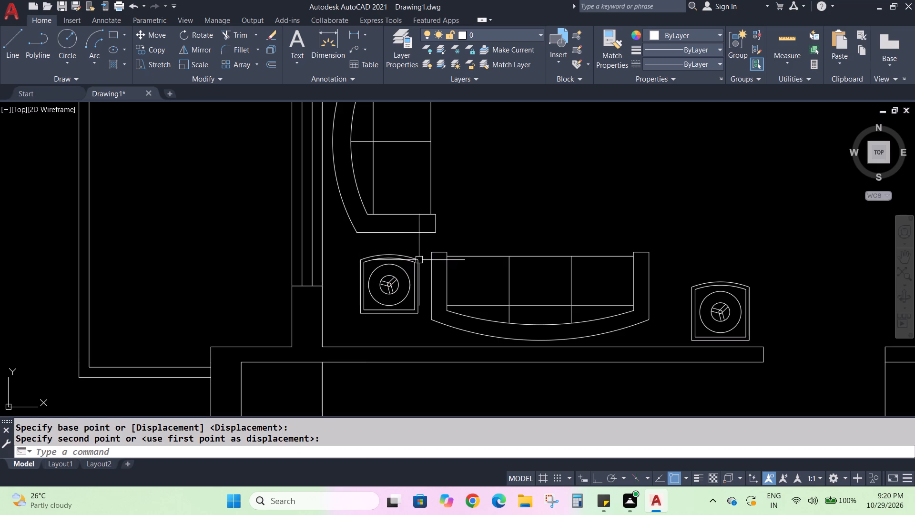
# Move the side table at the three-seat sofa's other end by its upper corner, close to the arm and level with its counterpart.
pyautogui.click(683, 267)
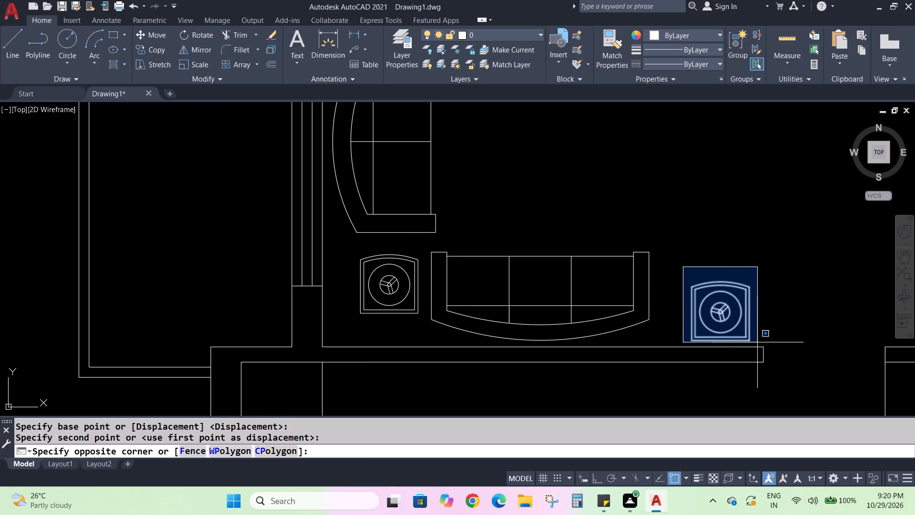
pyautogui.click(757, 343)
pyautogui.click(163, 37)
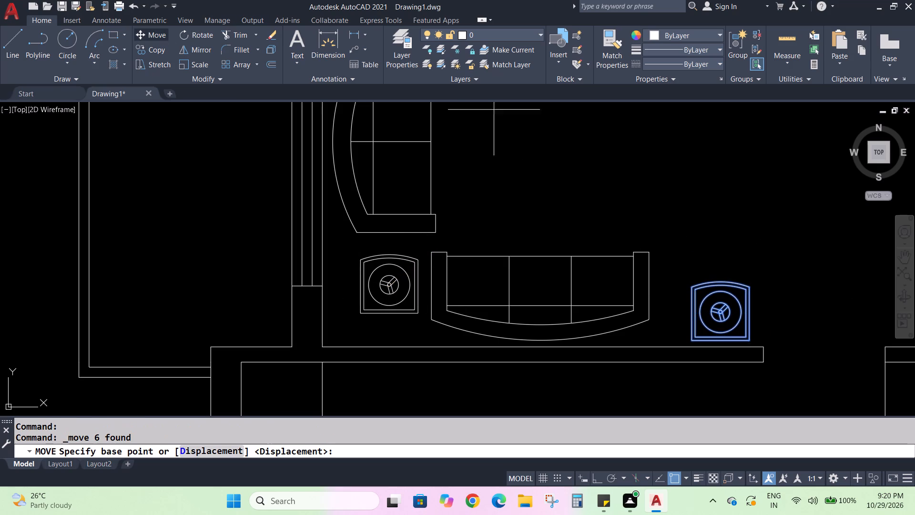
pyautogui.click(690, 288)
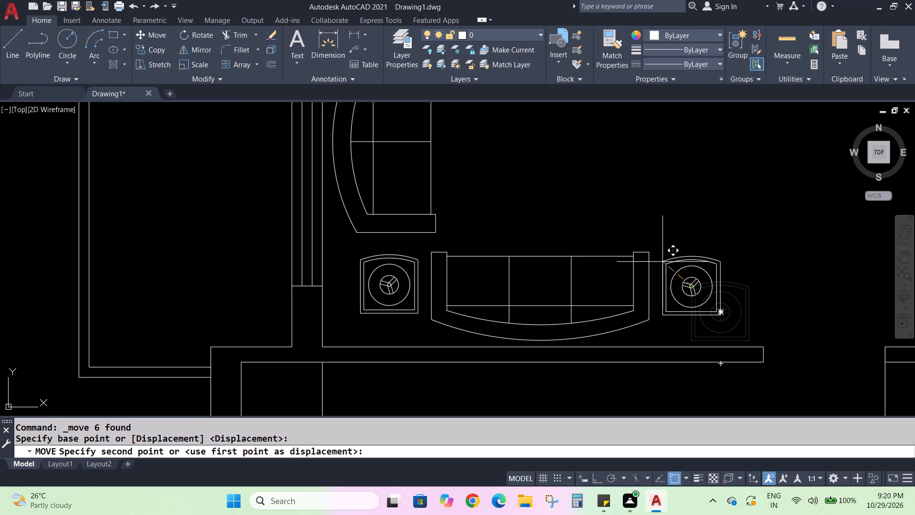
pyautogui.click(662, 262)
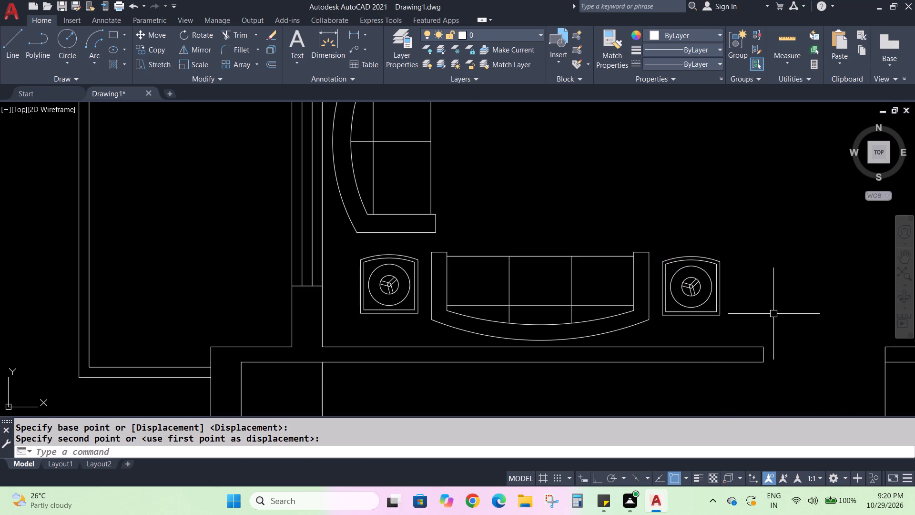
# Move the square wood-grain coffee table from the spare furniture blocks into the entrance seating group, between its two two-seat sofas.
pyautogui.scroll(-2, 773, 308)
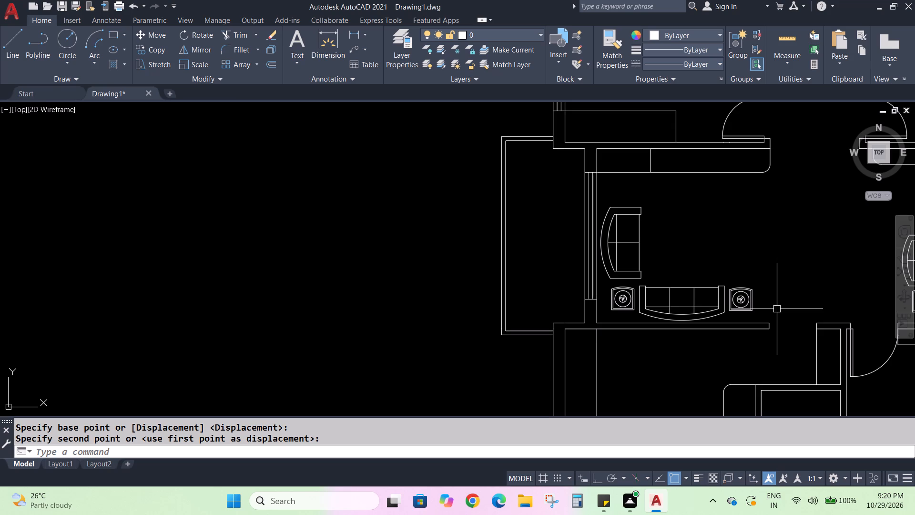
pyautogui.scroll(-3, 777, 309)
pyautogui.scroll(2, 845, 319)
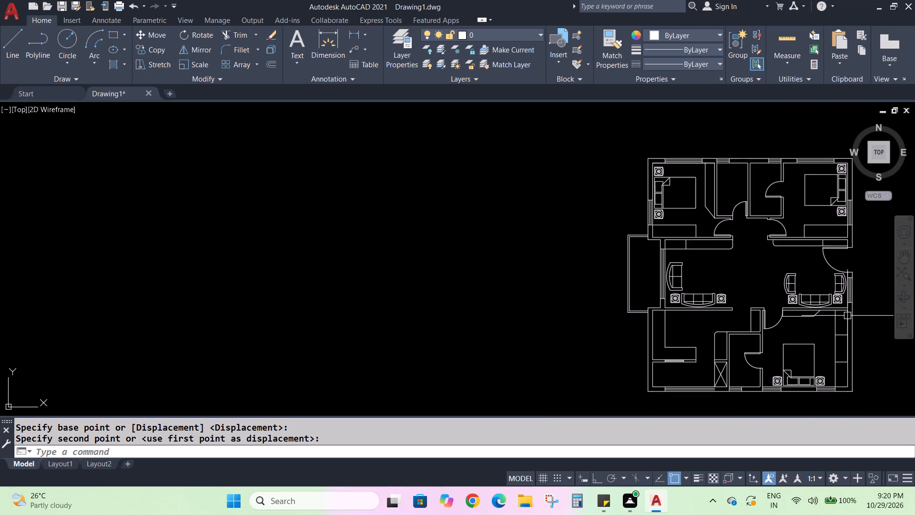
pyautogui.moveTo(846, 314); pyautogui.dragTo(475, 307, button='middle')
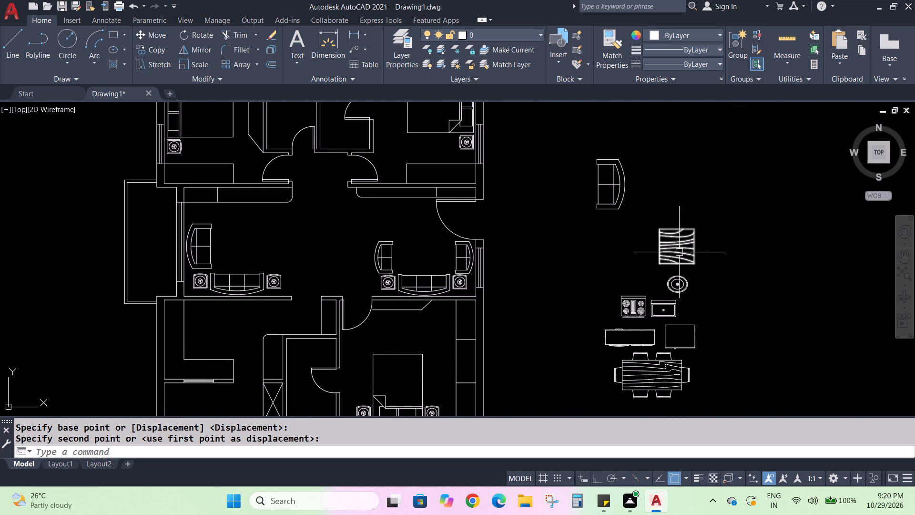
pyautogui.click(679, 252)
pyautogui.click(154, 38)
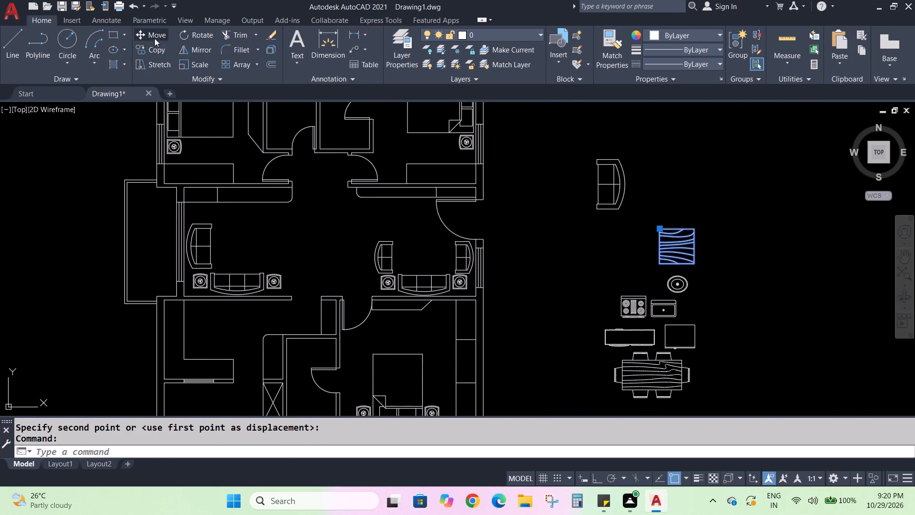
pyautogui.click(678, 241)
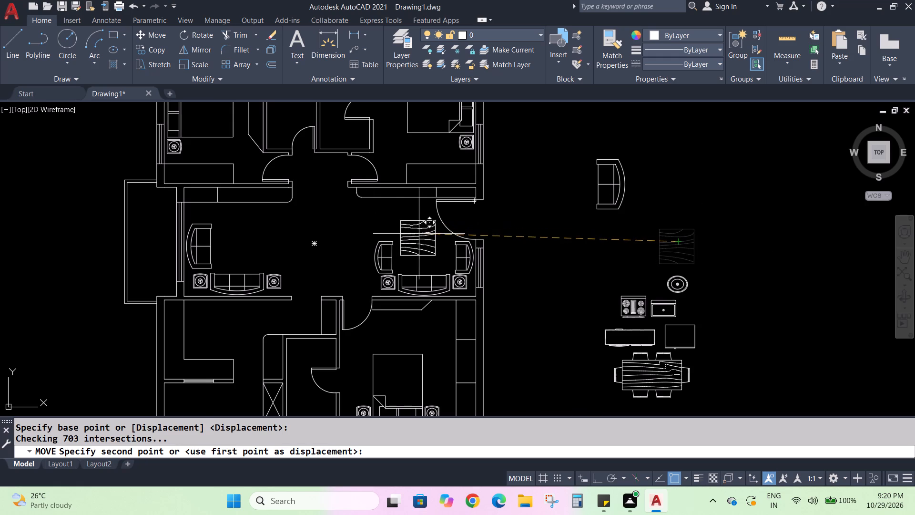
pyautogui.scroll(2, 421, 245)
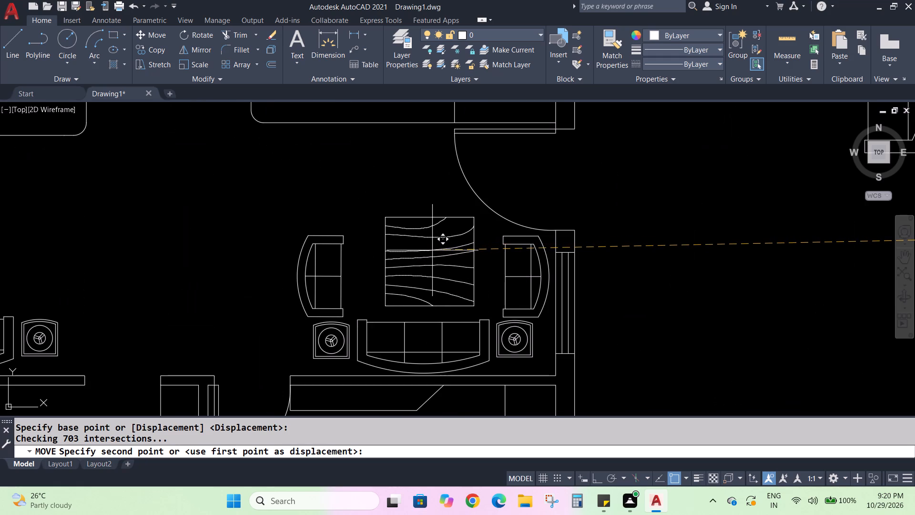
pyautogui.click(431, 247)
# Copy the wood-grain coffee table into the balcony-side seating group, beside the two-seat sofa and above the three-seat sofa.
pyautogui.scroll(-1, 434, 245)
pyautogui.click(434, 246)
pyautogui.click(159, 53)
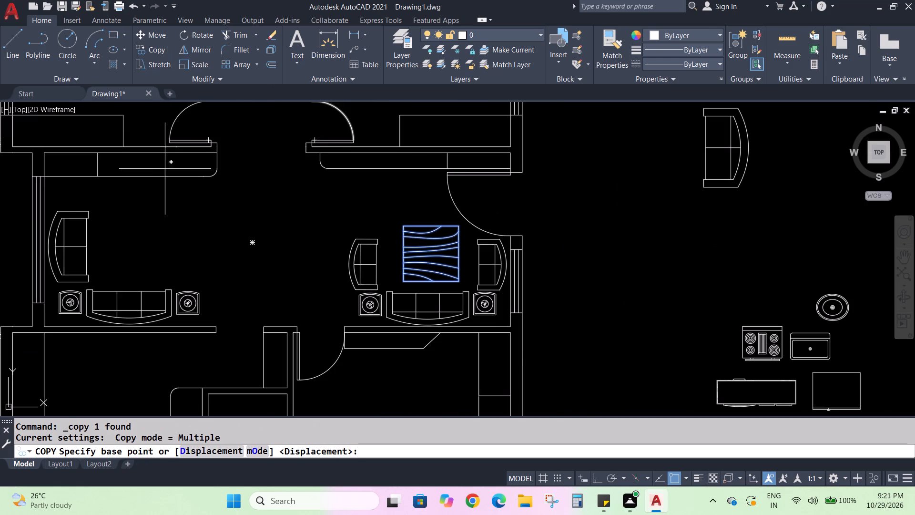
pyautogui.click(433, 256)
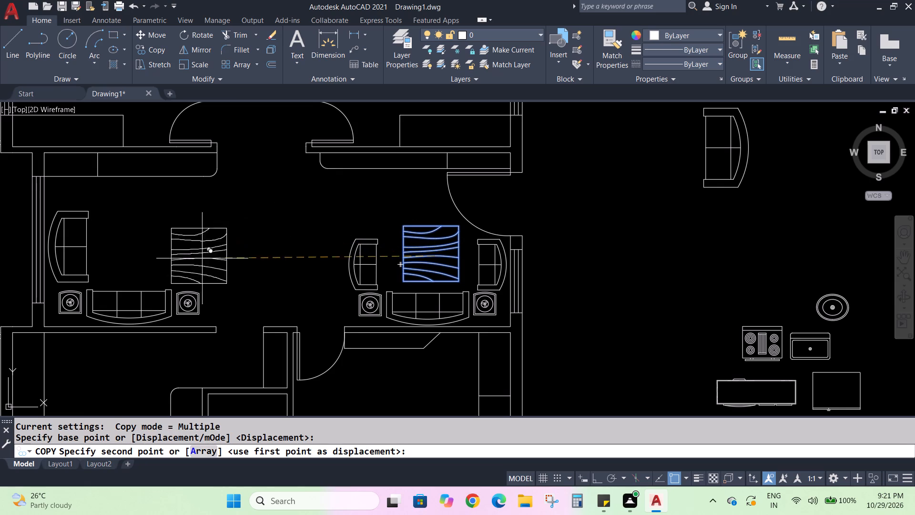
pyautogui.click(141, 247)
pyautogui.press('Escape')
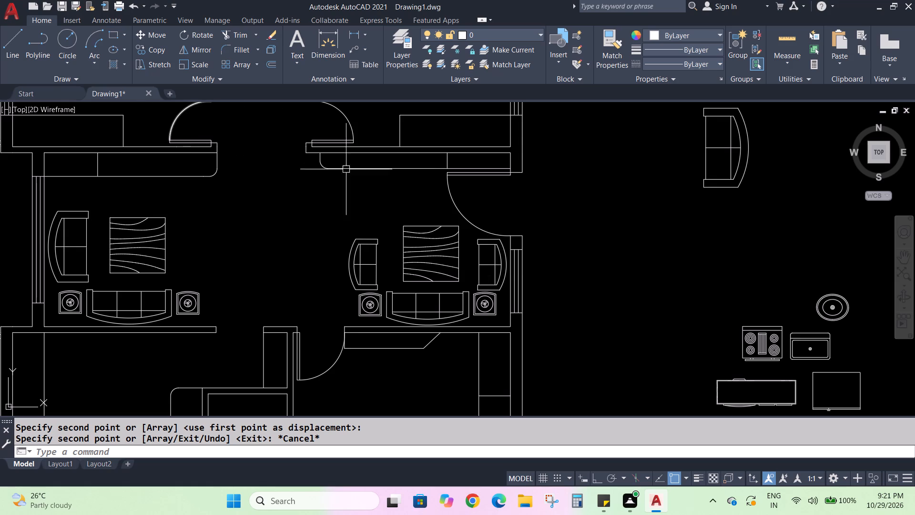
# Delete the square wood-grain coffee table from the entrance seating group.
pyautogui.click(456, 255)
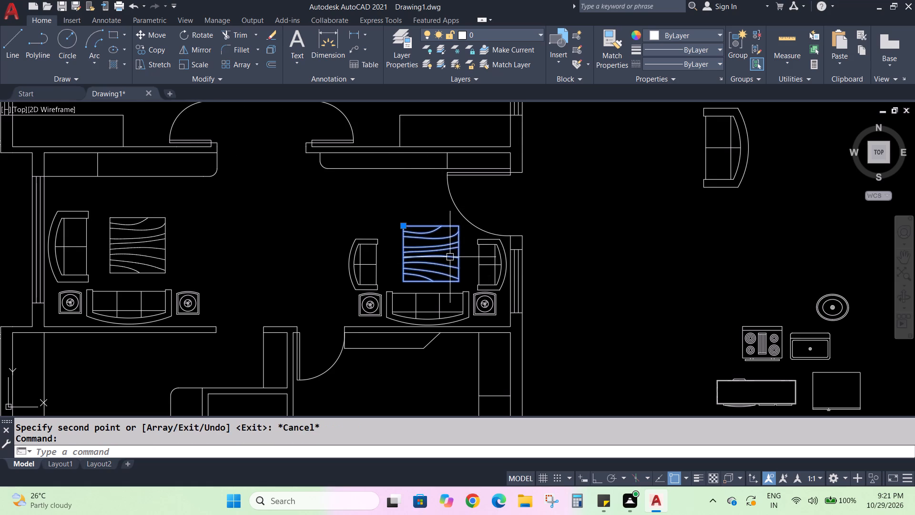
pyautogui.press('Delete')
# Insert the rectangular table block from the Home - Space Planner DesignCenter blocks into the empty area above the spare oval basin.
pyautogui.write('DC')
pyautogui.press('Return')
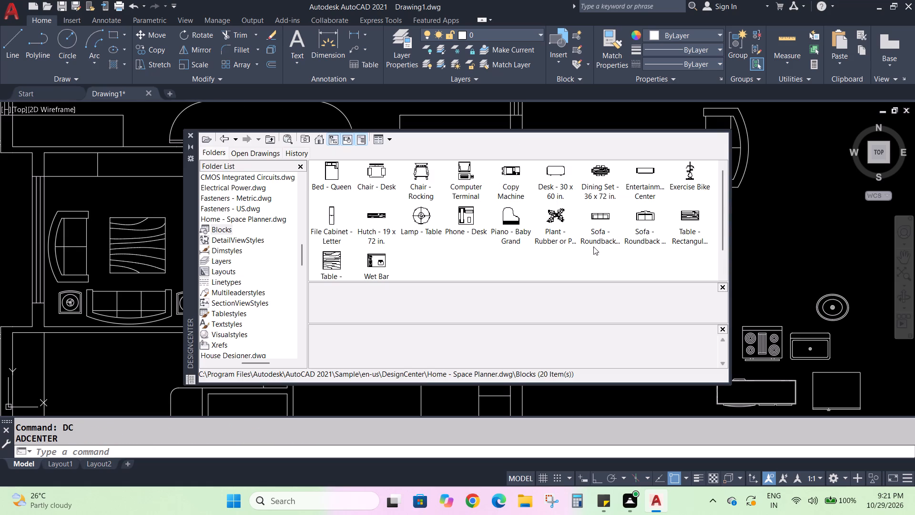
pyautogui.click(692, 215)
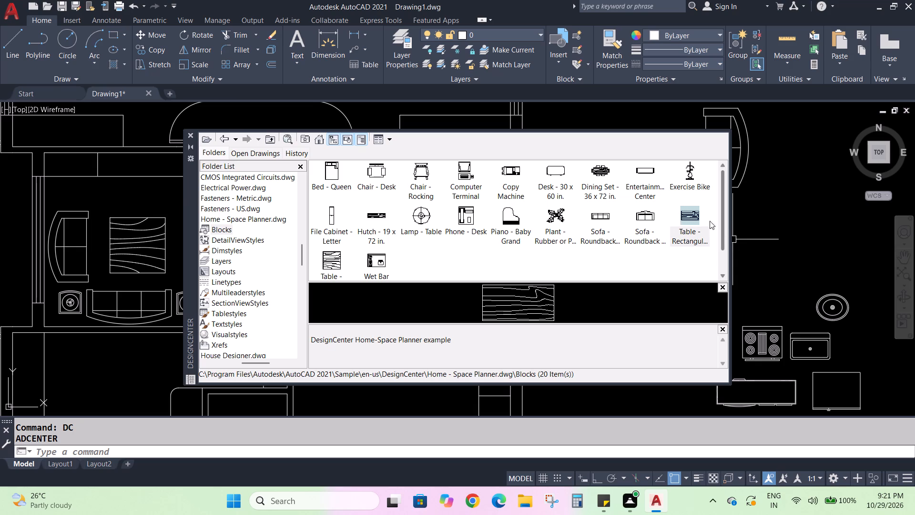
pyautogui.moveTo(692, 213); pyautogui.dragTo(805, 223)
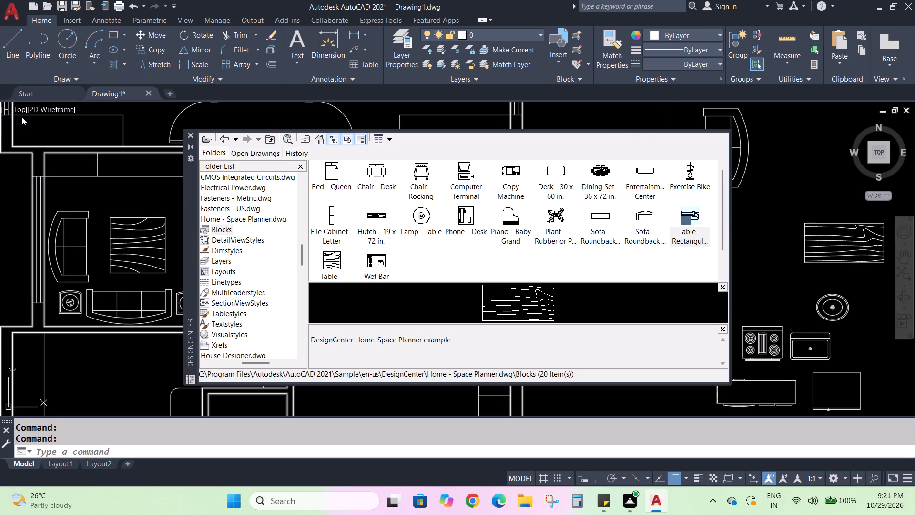
pyautogui.click(188, 134)
# Move the rectangular wood-grain table into the entrance seating group, between the two two-seat sofas and above the three-seat sofa.
pyautogui.moveTo(831, 257); pyautogui.dragTo(806, 260)
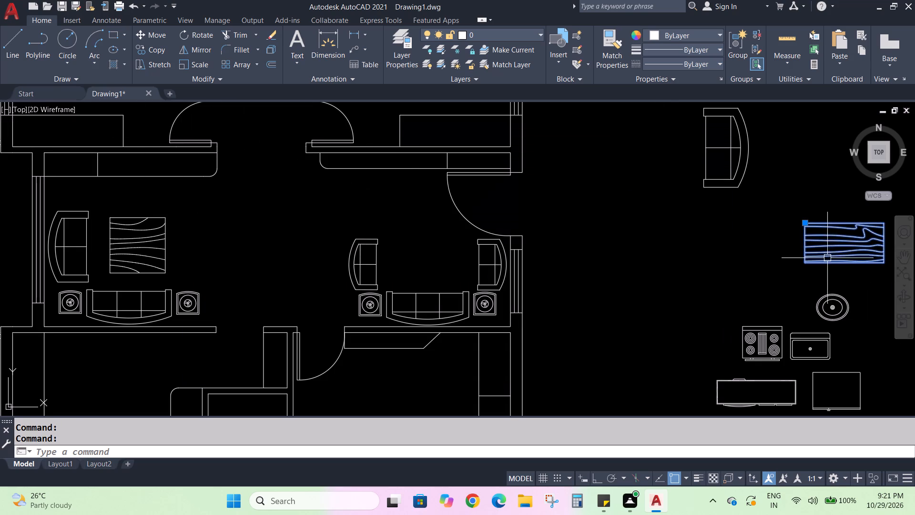
pyautogui.moveTo(806, 260); pyautogui.dragTo(643, 260)
pyautogui.click(141, 30)
pyautogui.click(807, 235)
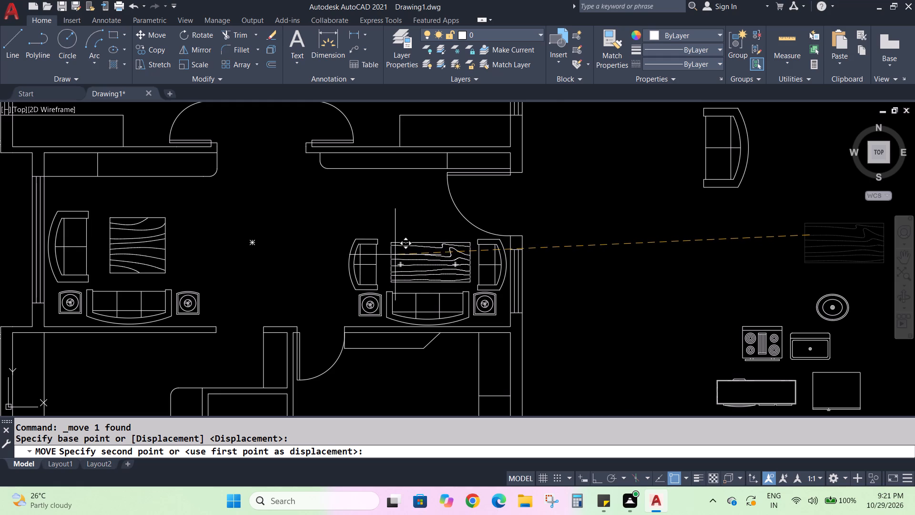
pyautogui.click(394, 255)
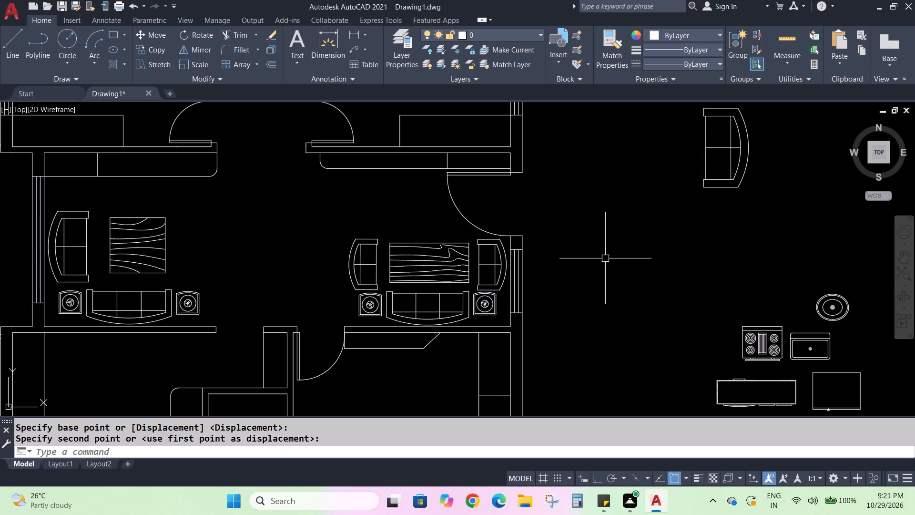
# Delete the leftover two-seat sofa from the spare furniture blocks outside the plan.
pyautogui.click(712, 184)
pyautogui.press('Delete')
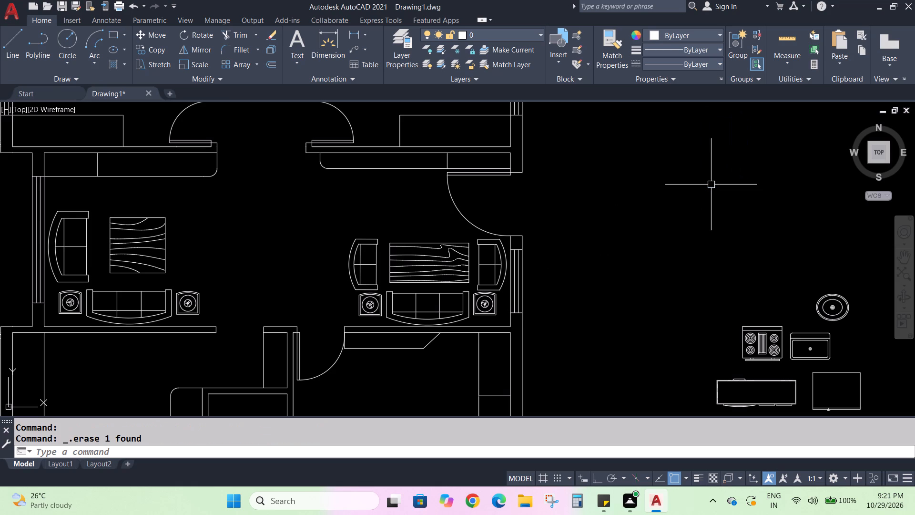
# Insert the Chair - Rocking block from the Home - Space Planner DesignCenter blocks above the spare cooktop.
pyautogui.moveTo(609, 344); pyautogui.dragTo(624, 252, button='middle')
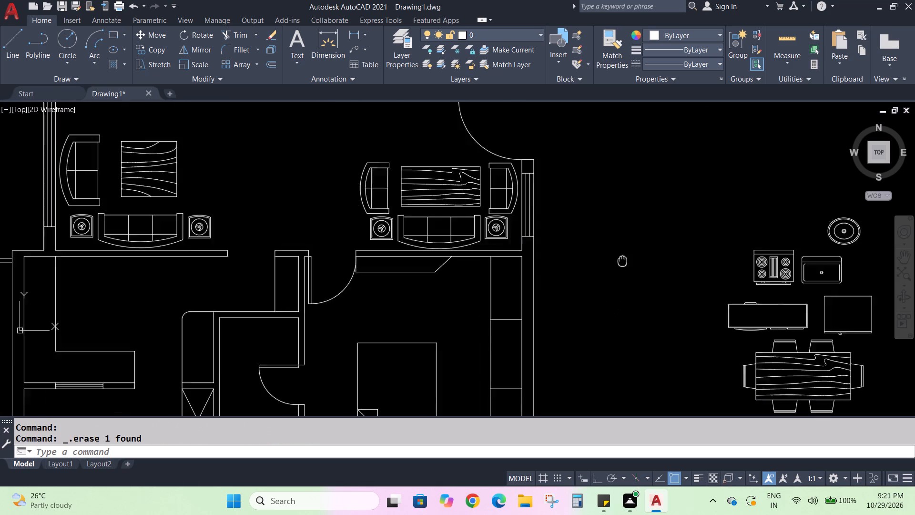
pyautogui.moveTo(624, 252); pyautogui.dragTo(645, 172, button='middle')
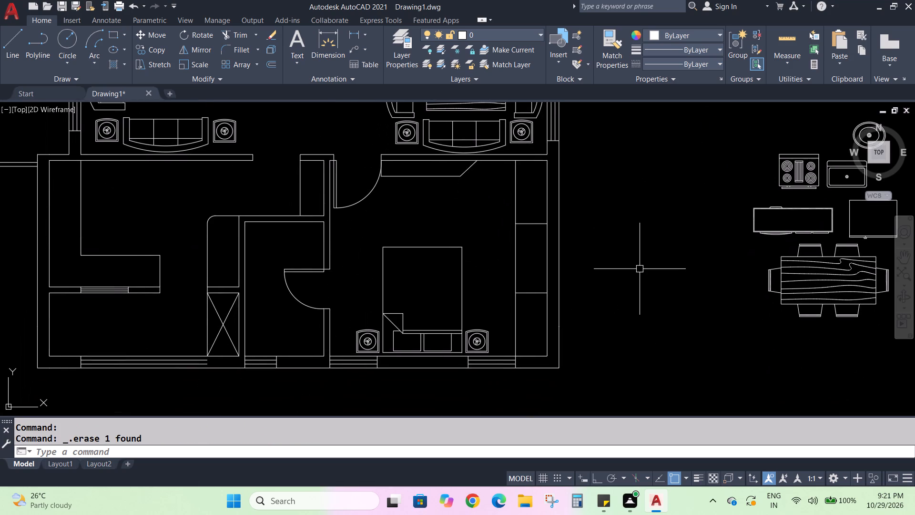
pyautogui.press('d')
pyautogui.press('c')
pyautogui.press('Return')
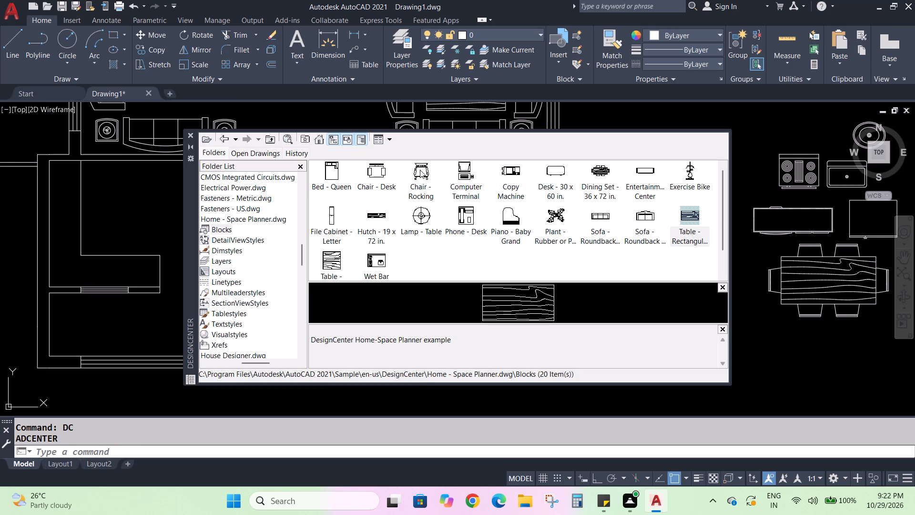
pyautogui.moveTo(419, 170); pyautogui.dragTo(773, 110)
pyautogui.click(191, 135)
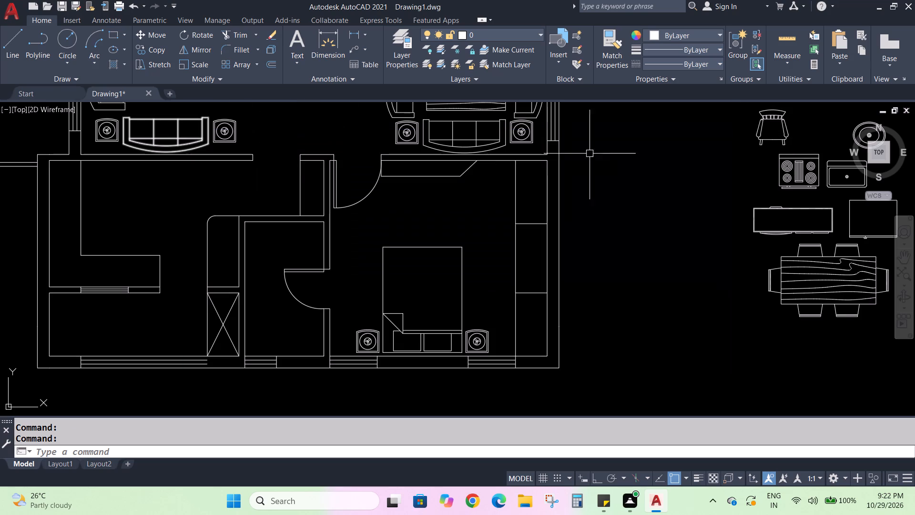
# Move the rocking chair into the bedroom, between the bed and the built-in units along the outer wall.
pyautogui.moveTo(763, 122); pyautogui.dragTo(725, 155)
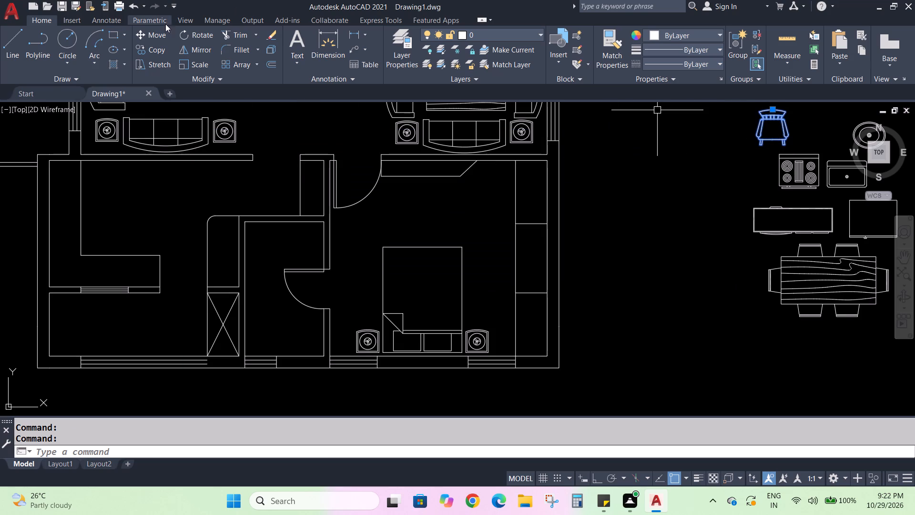
pyautogui.click(161, 34)
pyautogui.click(773, 121)
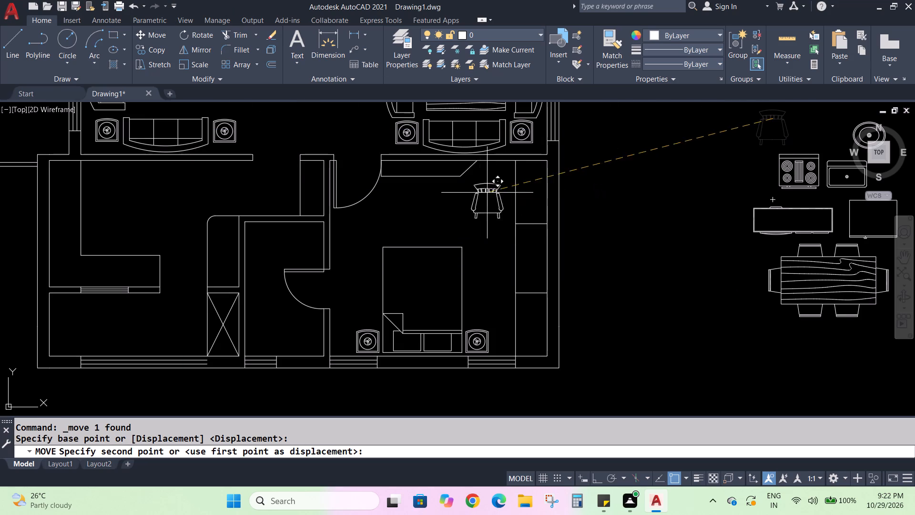
pyautogui.click(487, 247)
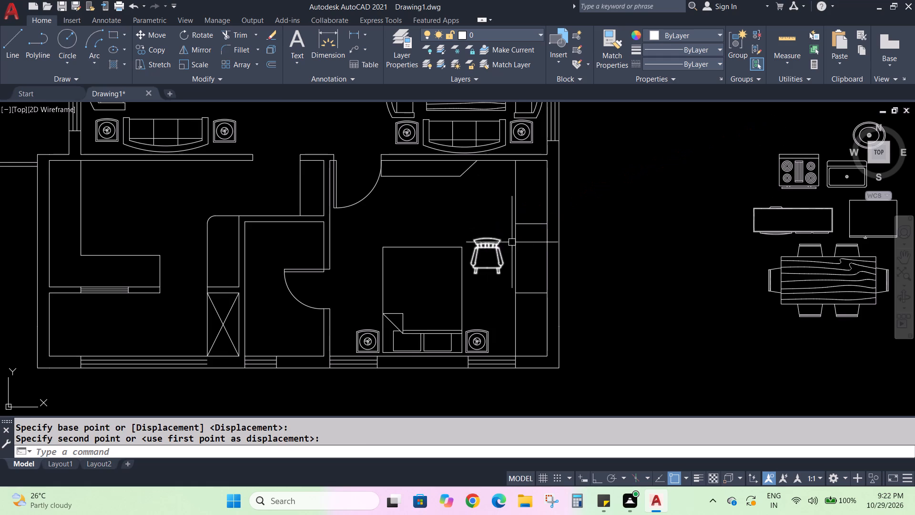
# Rotate the bedroom chair 90° about its backrest with Ortho on, so it faces the built-in unit along the outer wall.
pyautogui.click(487, 240)
pyautogui.click(204, 32)
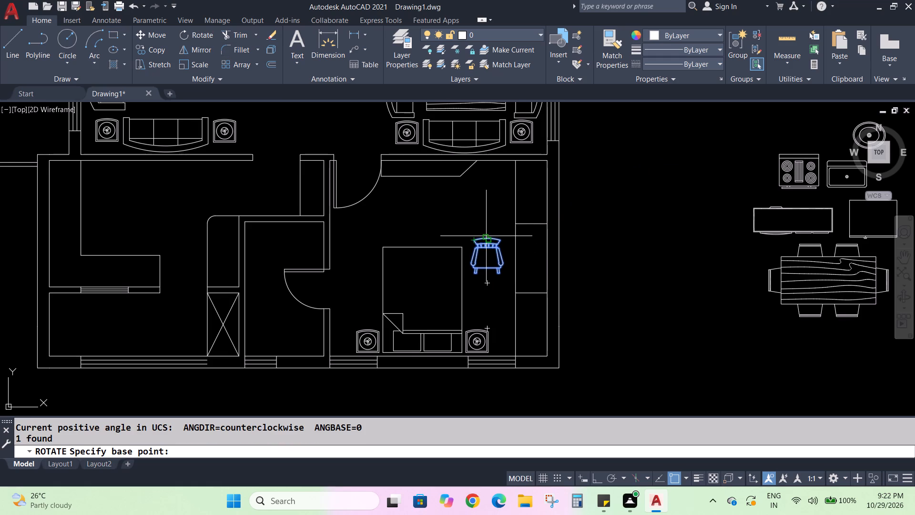
pyautogui.click(597, 478)
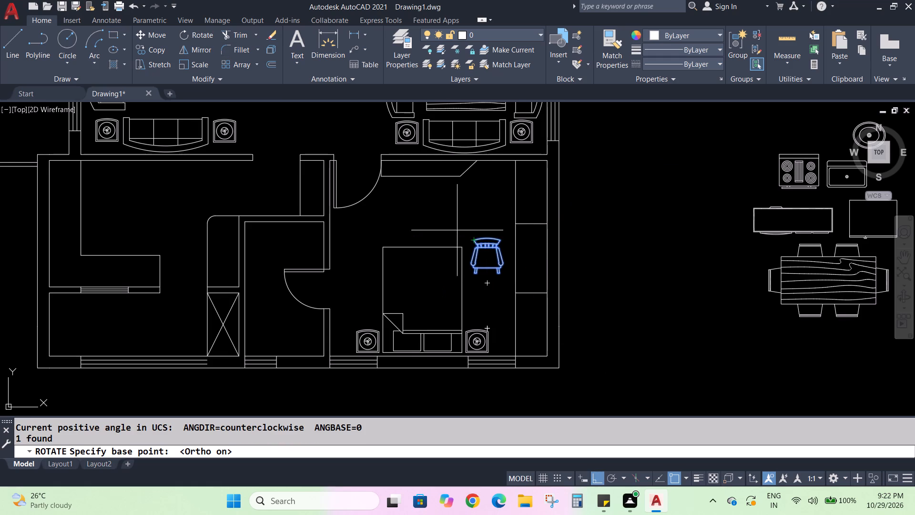
pyautogui.click(489, 241)
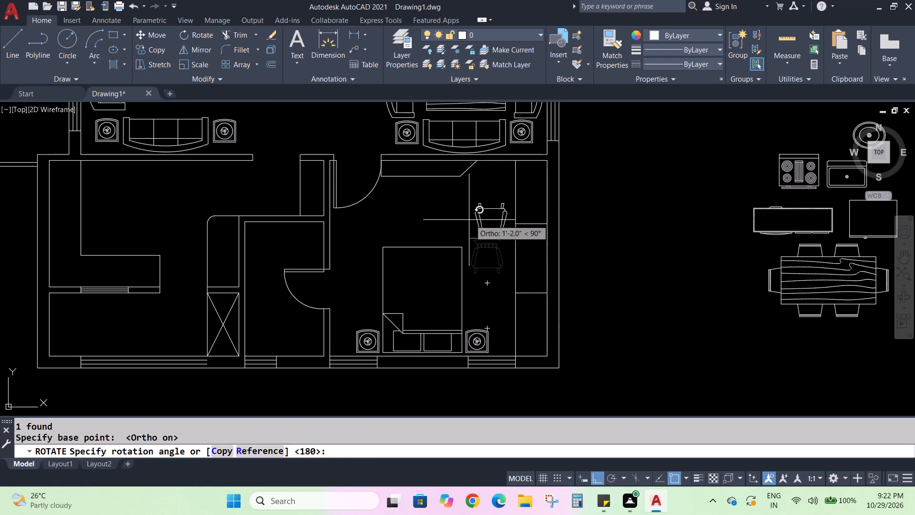
pyautogui.click(488, 201)
# Move the rotated chair with Ortho off into the gap between the bed and the middle section of the outer-wall unit.
pyautogui.click(505, 243)
pyautogui.click(493, 244)
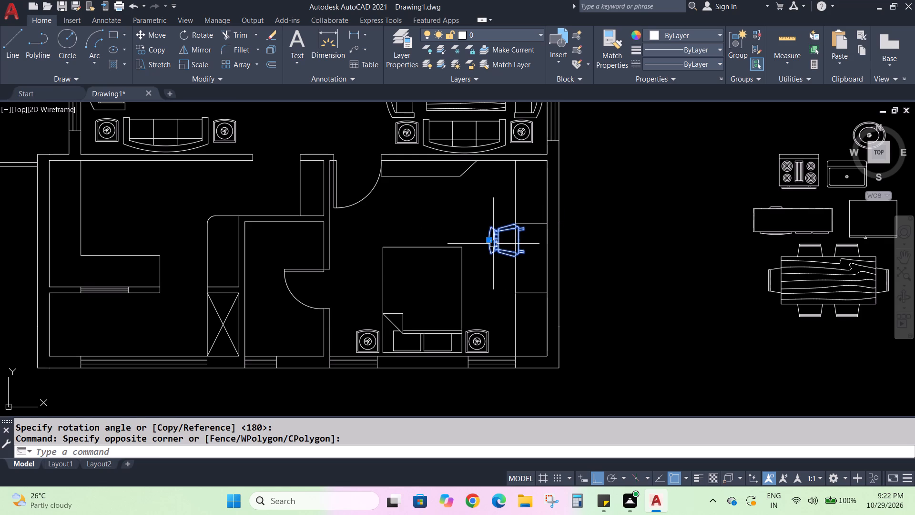
pyautogui.click(154, 37)
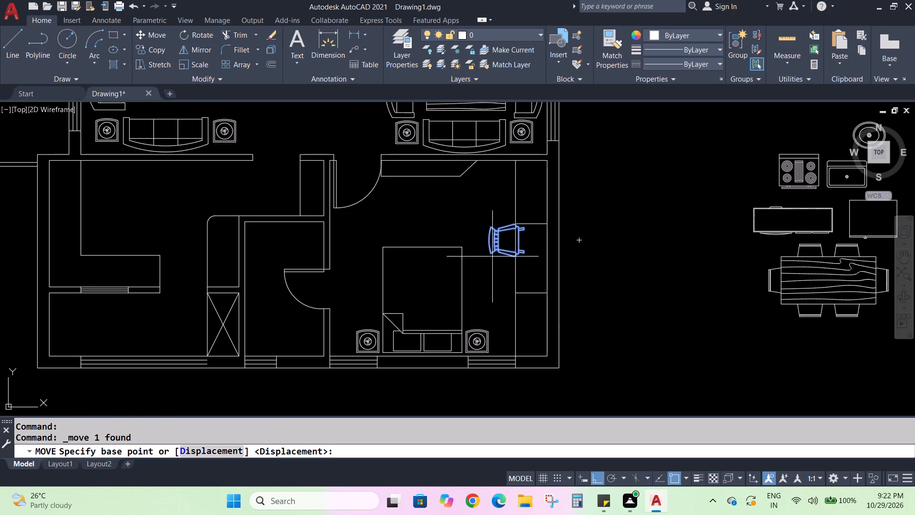
pyautogui.click(497, 238)
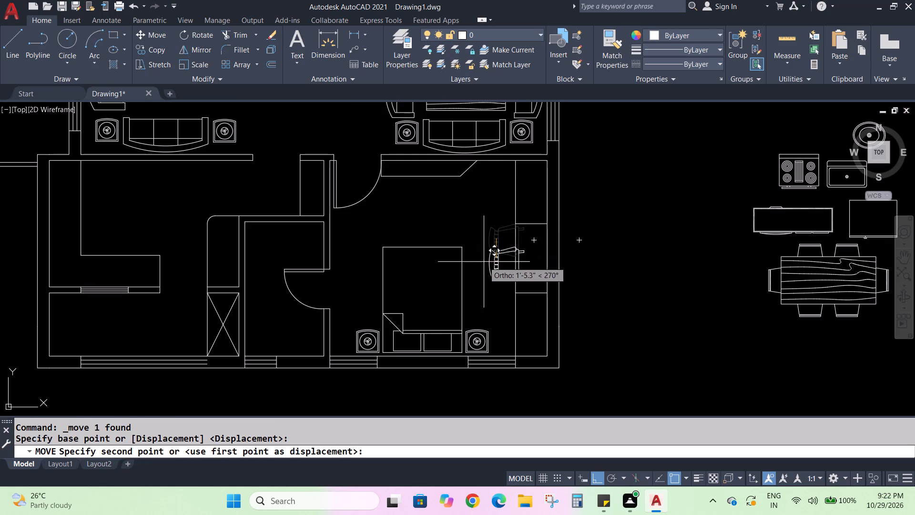
pyautogui.click(596, 474)
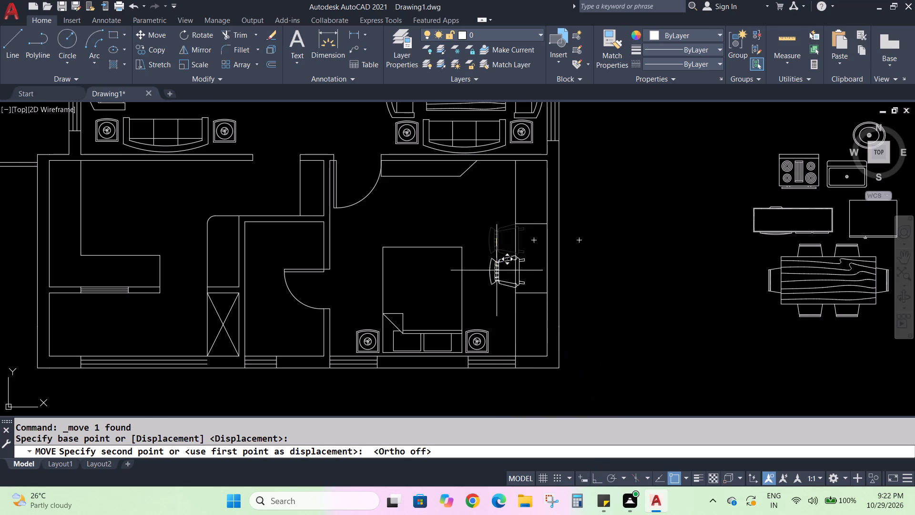
pyautogui.scroll(1, 478, 265)
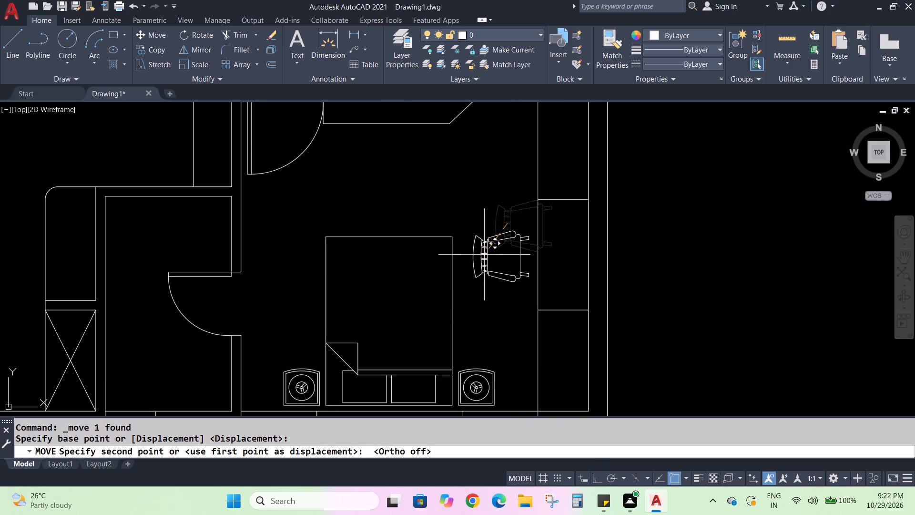
pyautogui.click(484, 255)
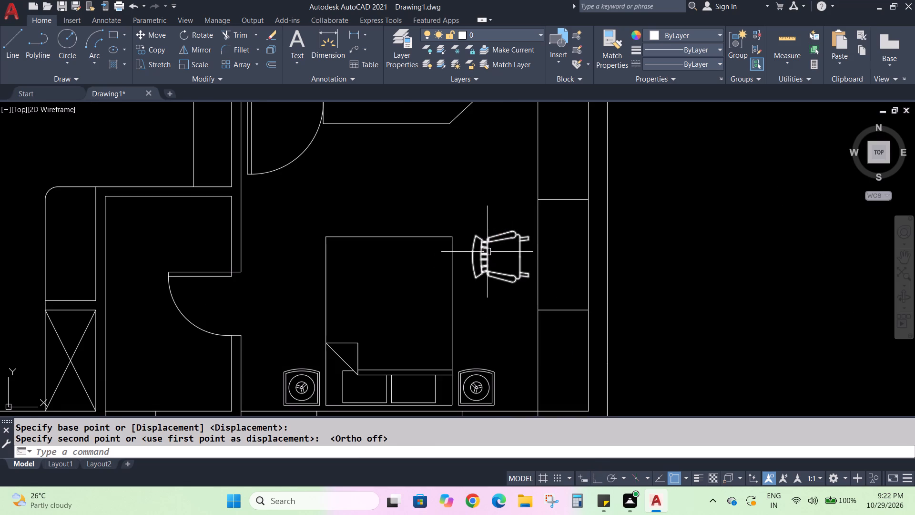
# Delete the long rectangular cabinet block below the cooktop among the spare furniture blocks.
pyautogui.scroll(-2, 488, 252)
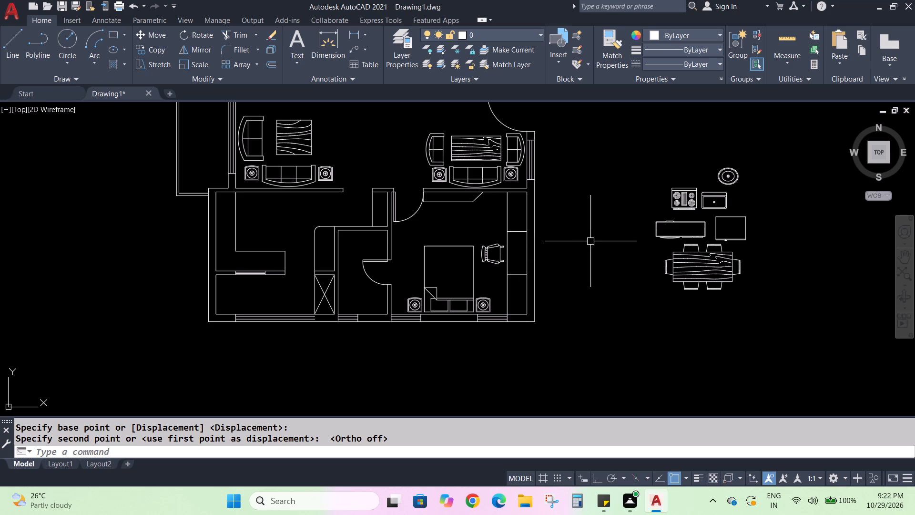
pyautogui.scroll(1, 444, 212)
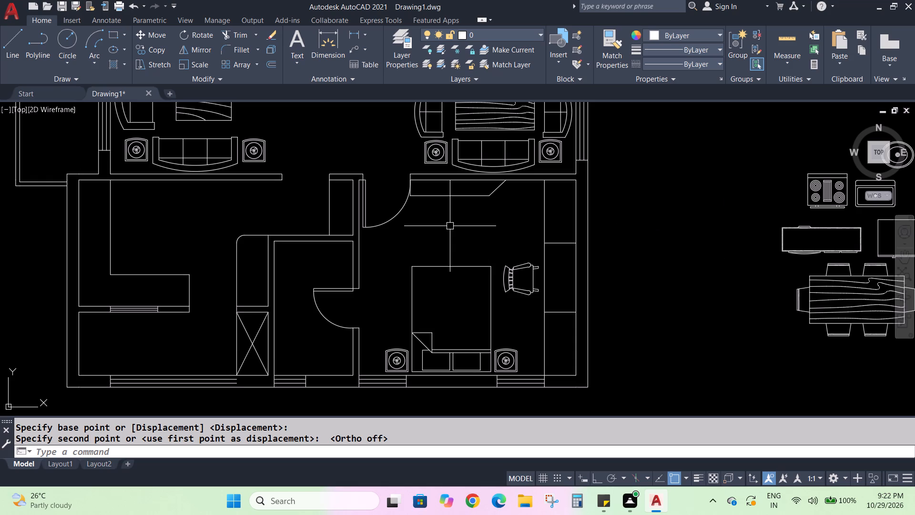
pyautogui.moveTo(450, 227); pyautogui.dragTo(448, 256, button='middle')
pyautogui.scroll(2, 455, 231)
pyautogui.moveTo(456, 234); pyautogui.dragTo(459, 288, button='middle')
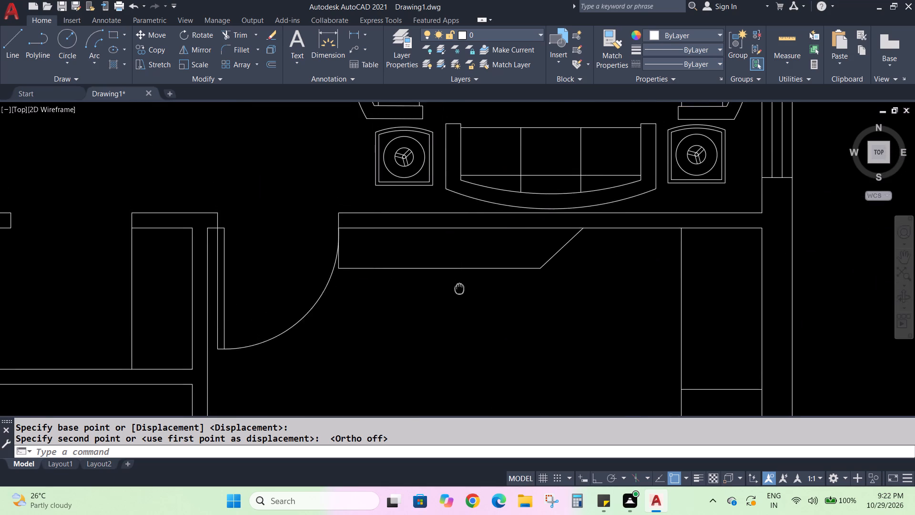
pyautogui.moveTo(459, 288); pyautogui.dragTo(462, 308, button='middle')
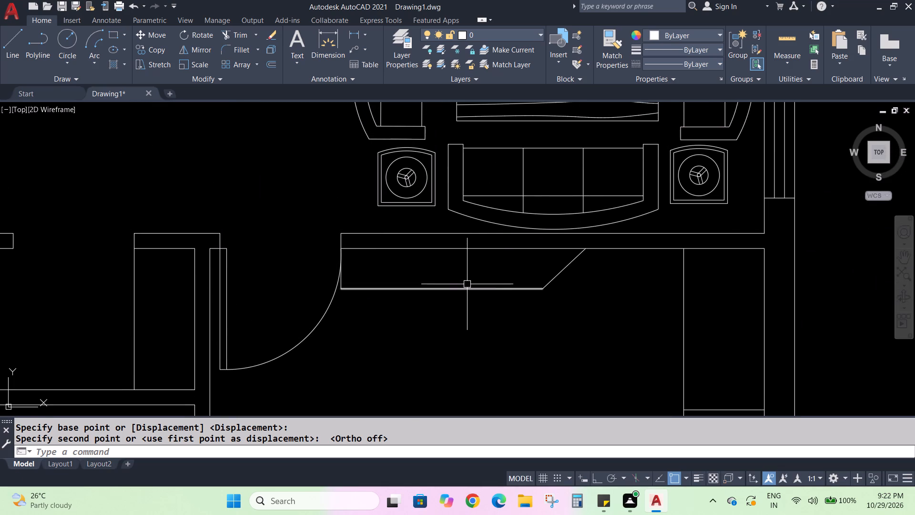
pyautogui.scroll(1, 456, 271)
pyautogui.scroll(-3, 457, 271)
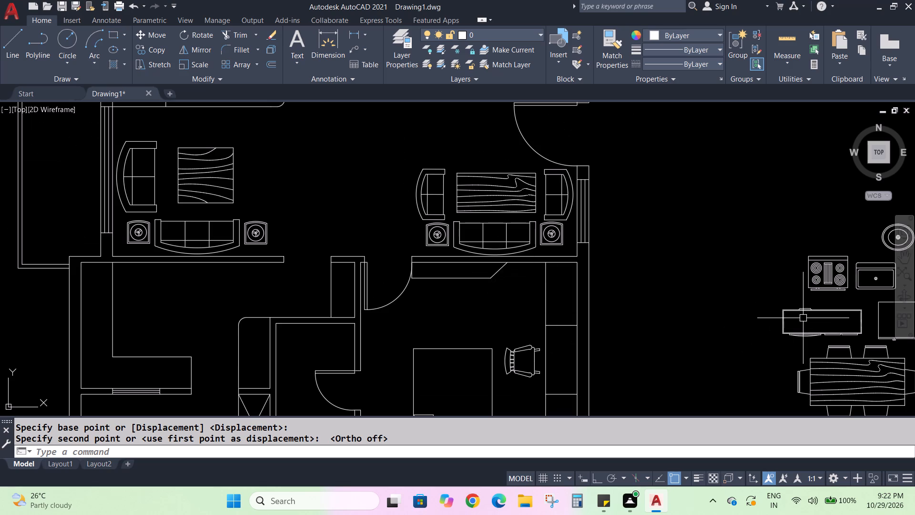
pyautogui.click(790, 311)
pyautogui.press('Delete')
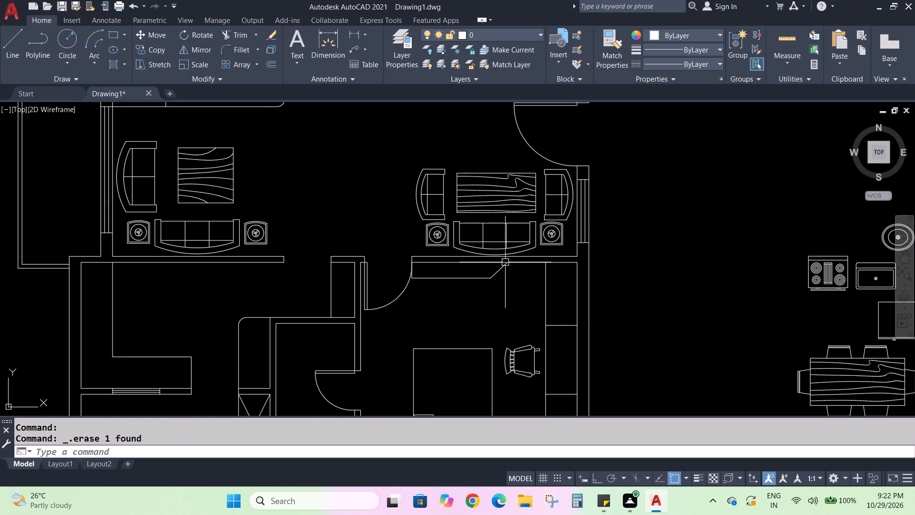
# Draw a thin horizontal rectangle against the bedroom wall line, near the middle of the cabinet with the angled end.
pyautogui.scroll(4, 477, 263)
pyautogui.moveTo(407, 287); pyautogui.dragTo(511, 290, button='middle')
pyautogui.scroll(1, 462, 284)
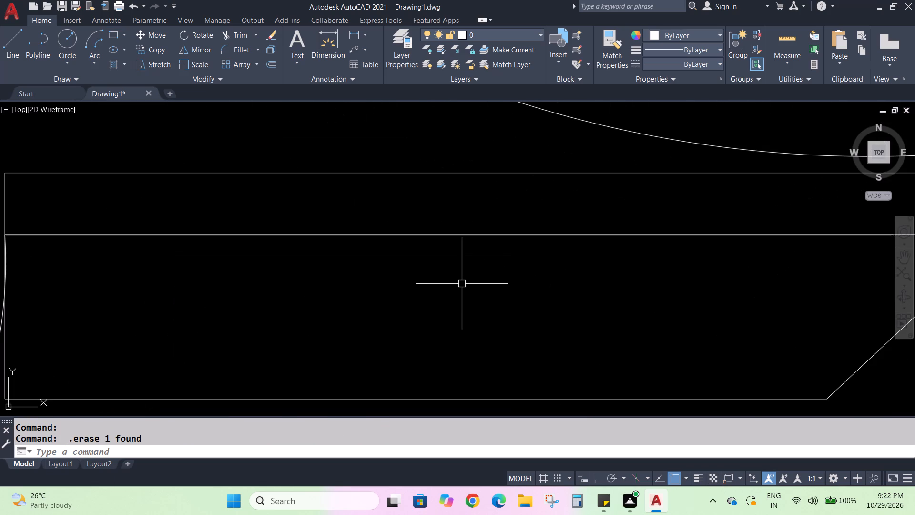
pyautogui.scroll(-1, 488, 286)
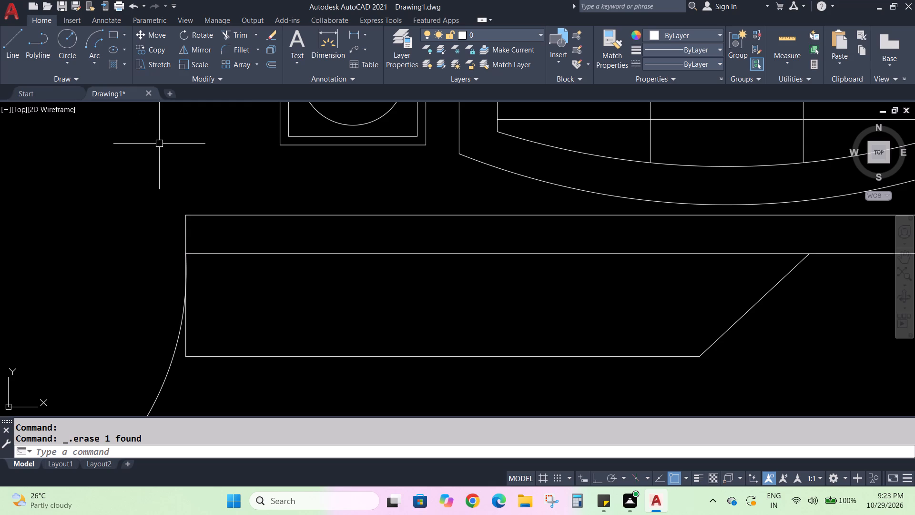
pyautogui.write('REC')
pyautogui.press('Return')
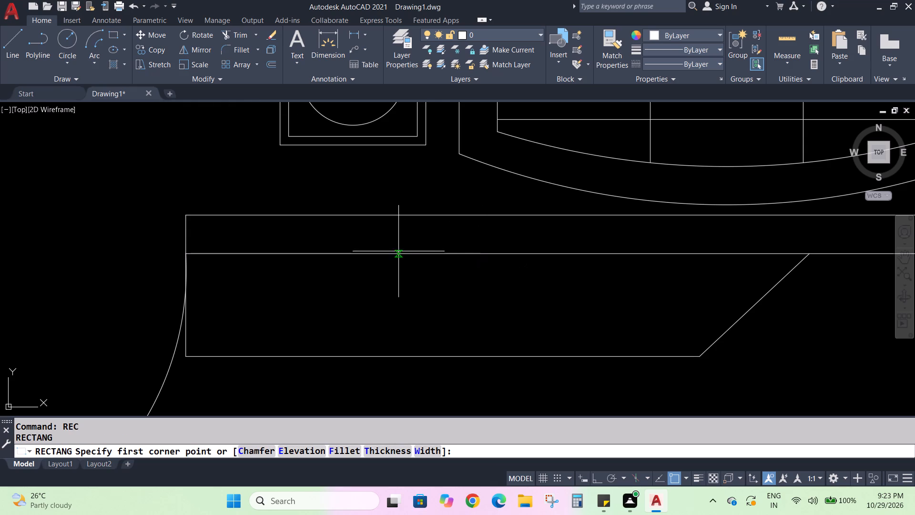
pyautogui.click(425, 254)
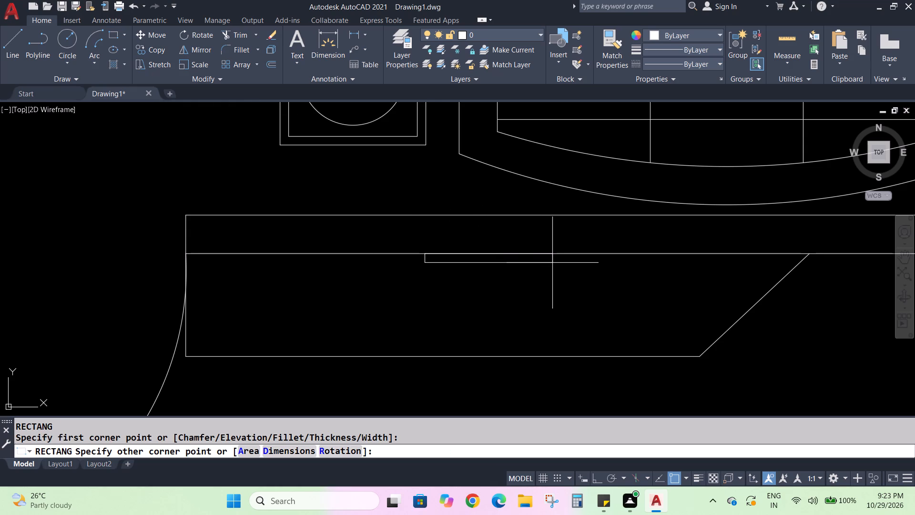
pyautogui.click(552, 263)
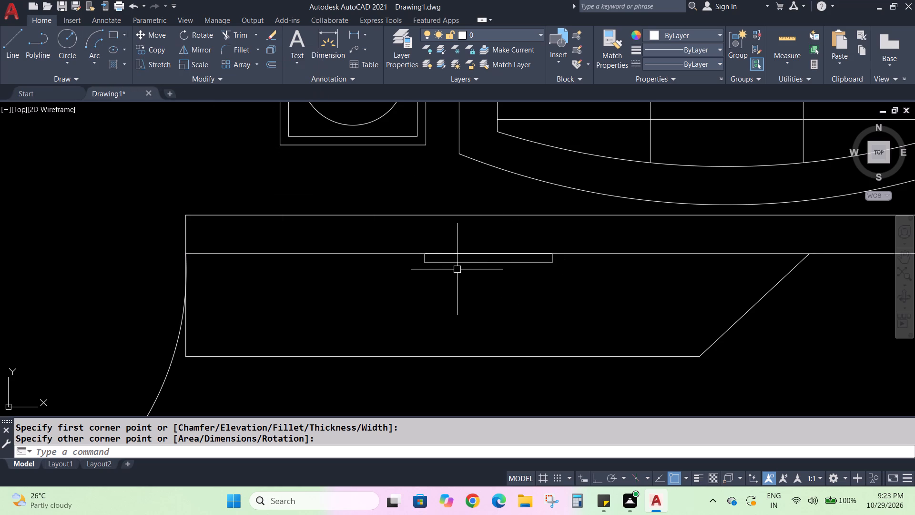
# Draw a smaller rectangle directly beneath the thin wall rectangle, roughly centred on its lower edge.
pyautogui.press('r')
pyautogui.write('EC')
pyautogui.press('Return')
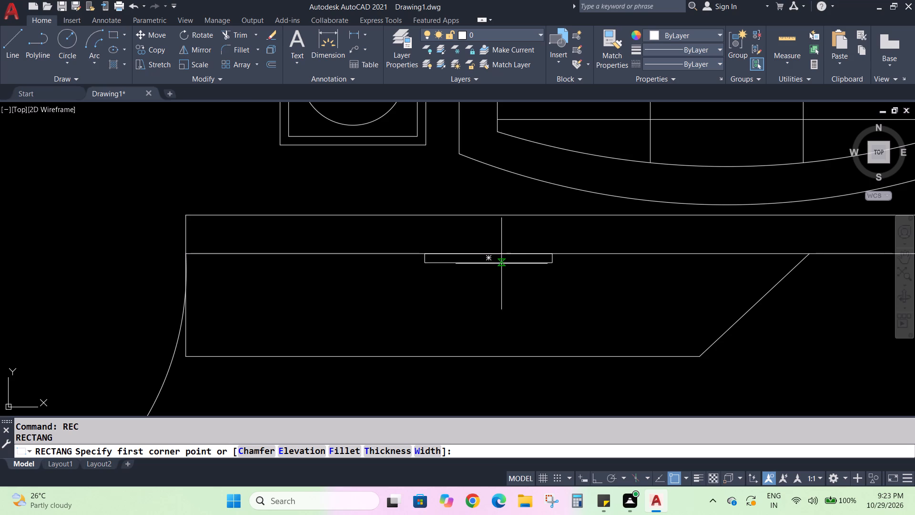
pyautogui.click(473, 262)
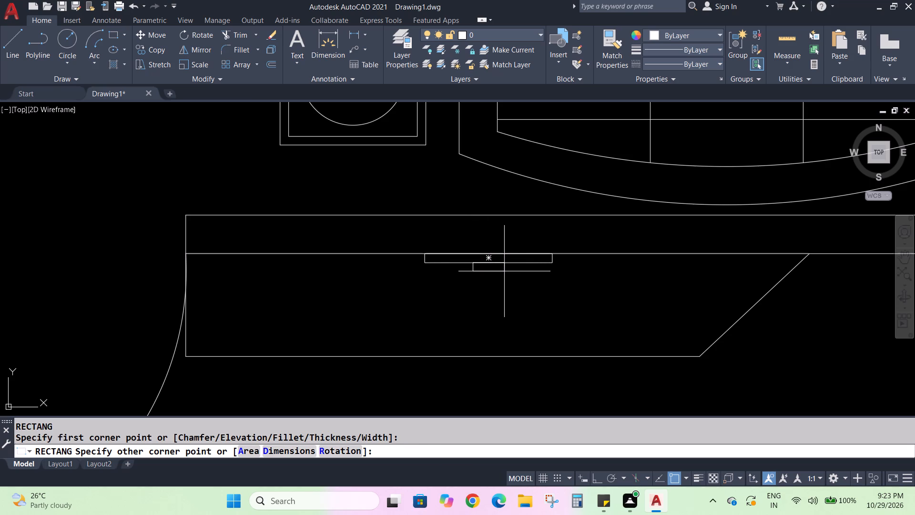
pyautogui.click(504, 271)
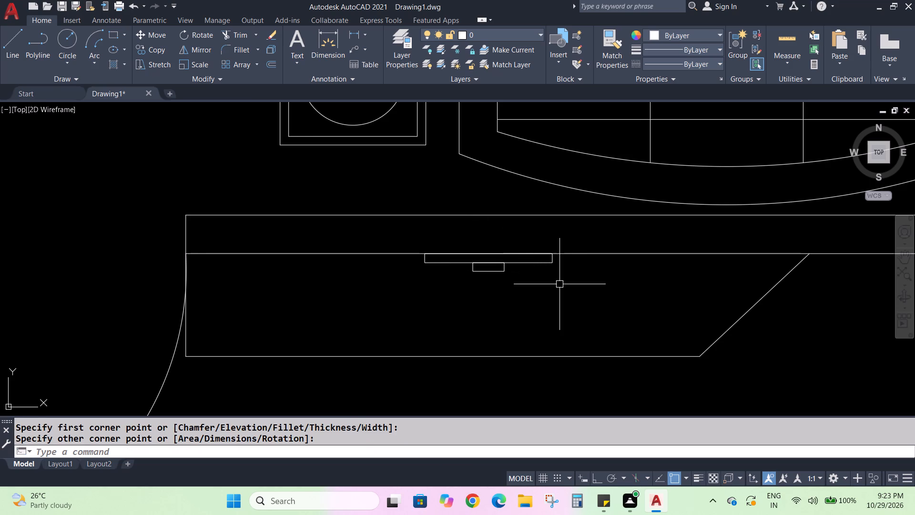
pyautogui.press('Escape')
pyautogui.press('Escape')
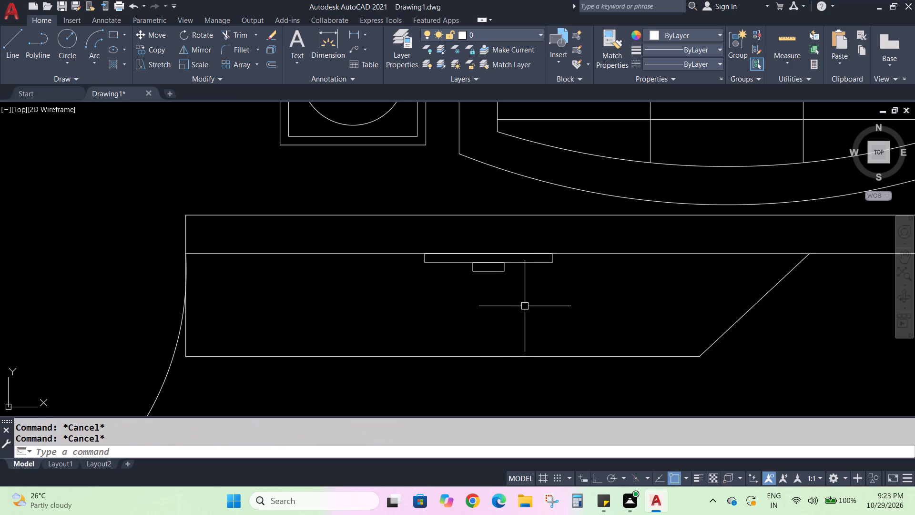
# With Ortho on, draw a 4' horizontal line inside the cabinet, just below the two small rectangles.
pyautogui.press('l')
pyautogui.press('Return')
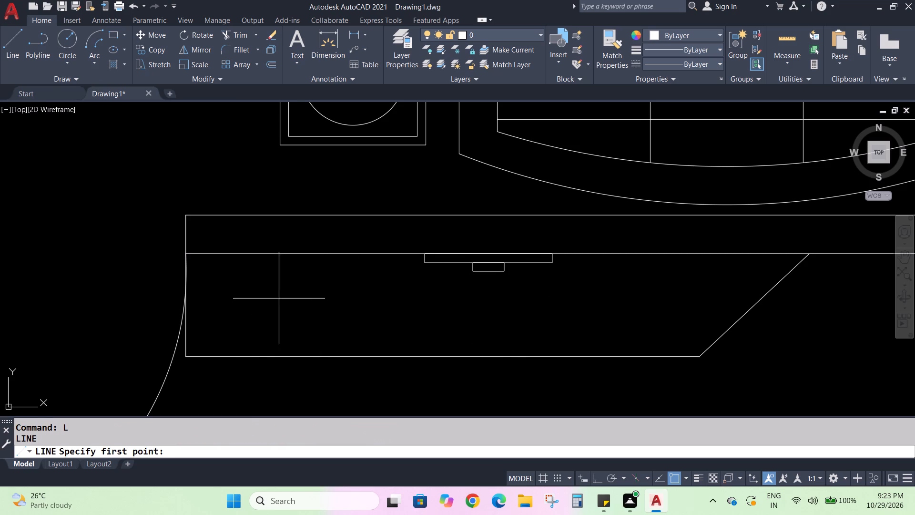
pyautogui.click(596, 473)
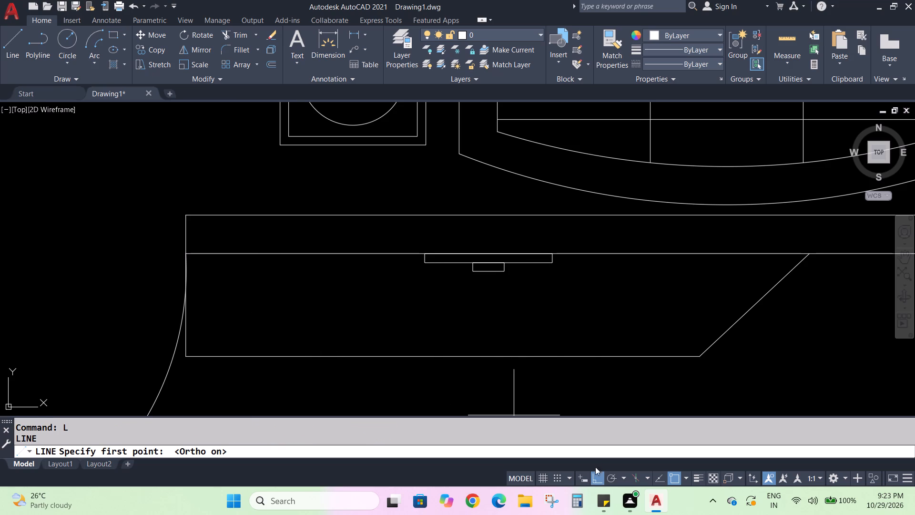
pyautogui.click(269, 285)
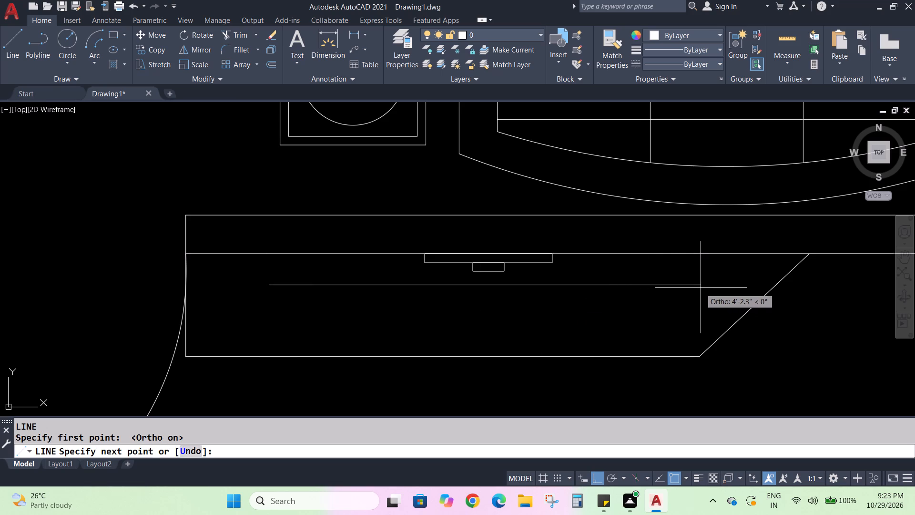
pyautogui.write("4'")
pyautogui.press('Return')
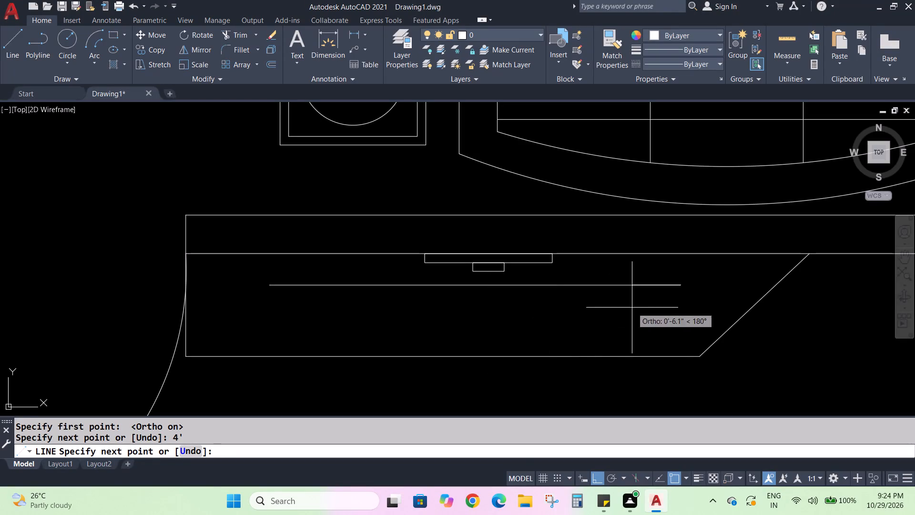
pyautogui.press('Escape')
pyautogui.press('Escape')
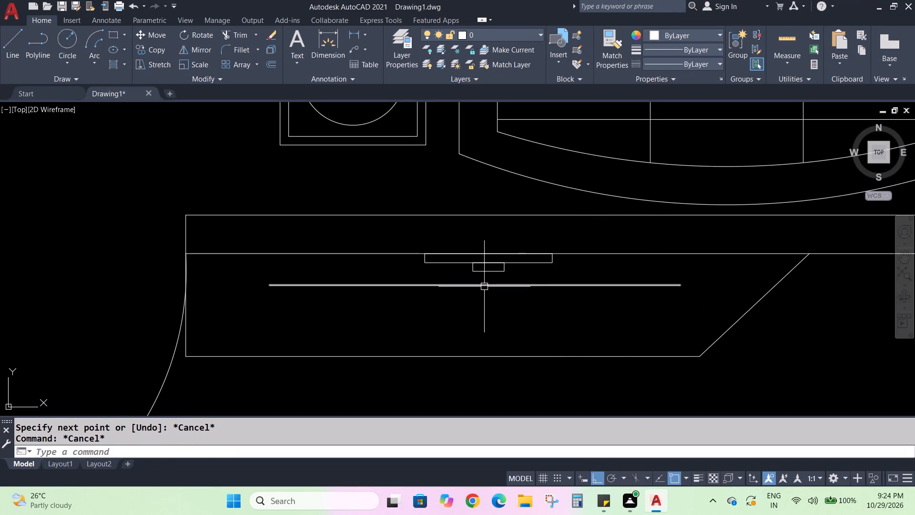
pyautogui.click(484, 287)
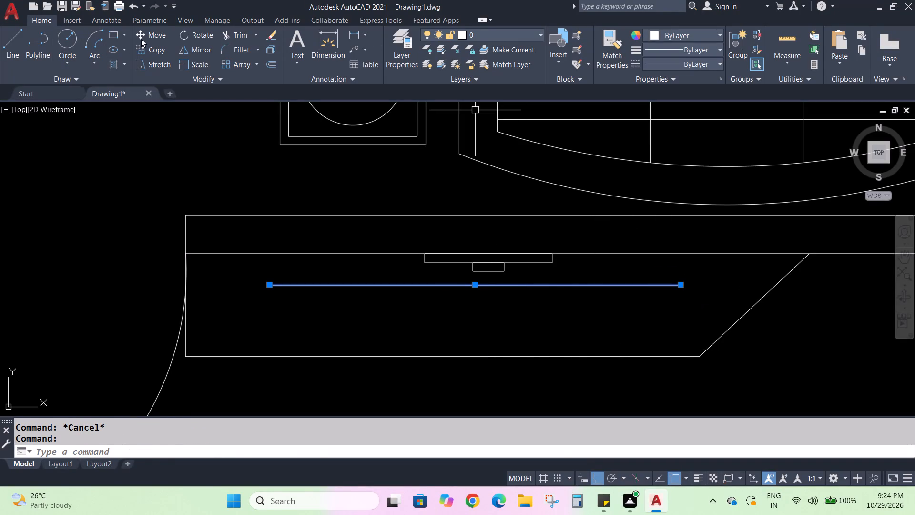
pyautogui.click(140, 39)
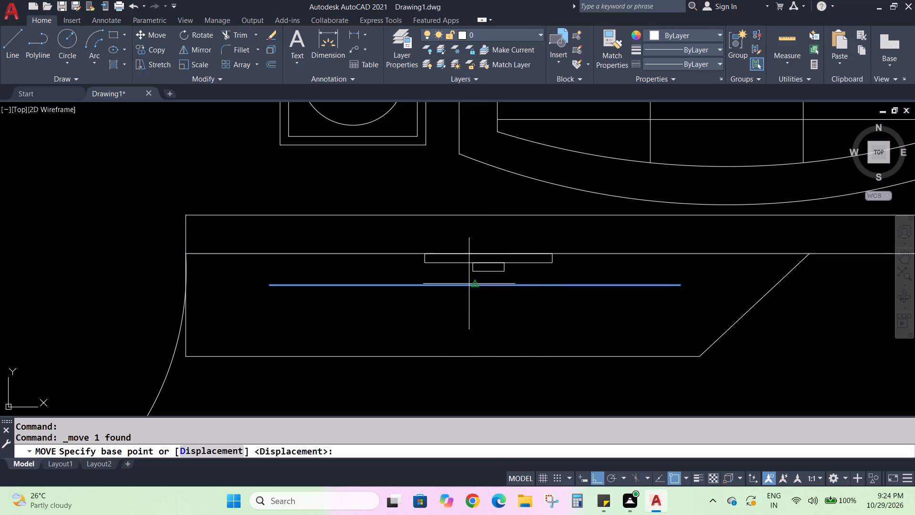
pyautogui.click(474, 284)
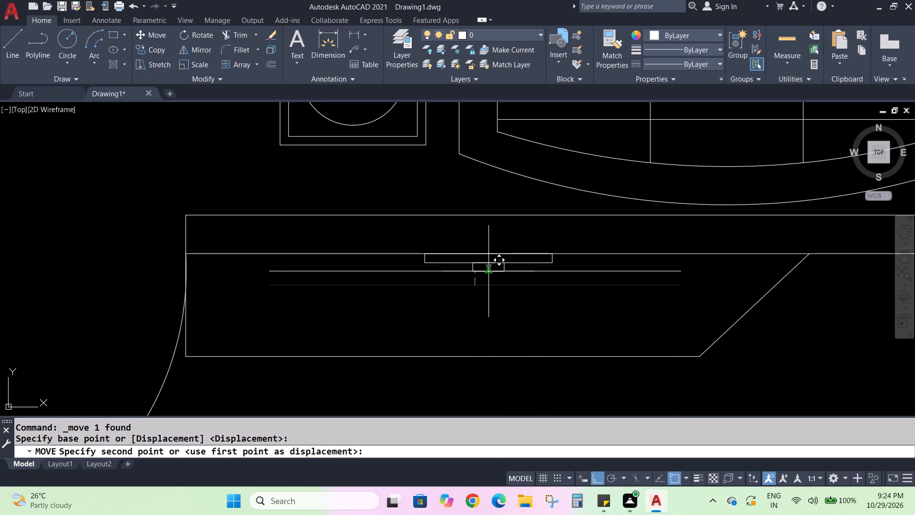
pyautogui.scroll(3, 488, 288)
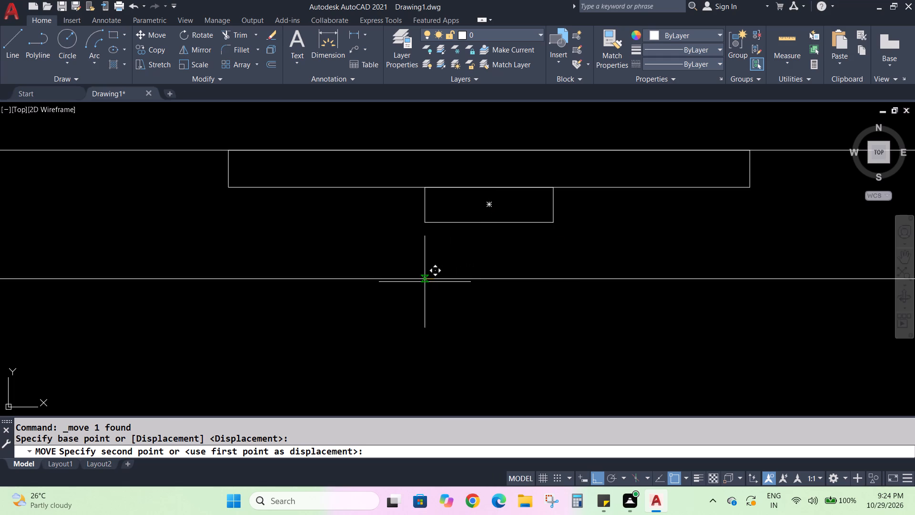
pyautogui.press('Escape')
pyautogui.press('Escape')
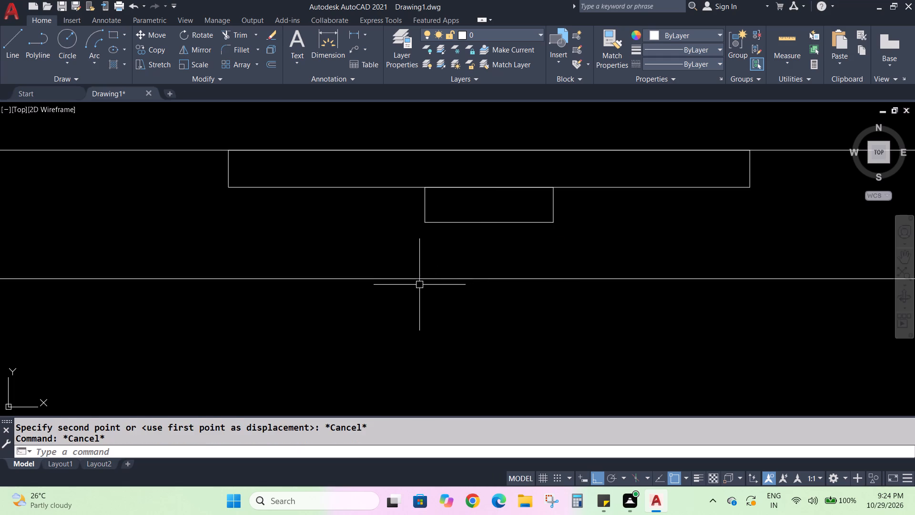
# Move the 4' line horizontally so its midpoint lines up with the centre of the small rectangle above.
pyautogui.click(396, 279)
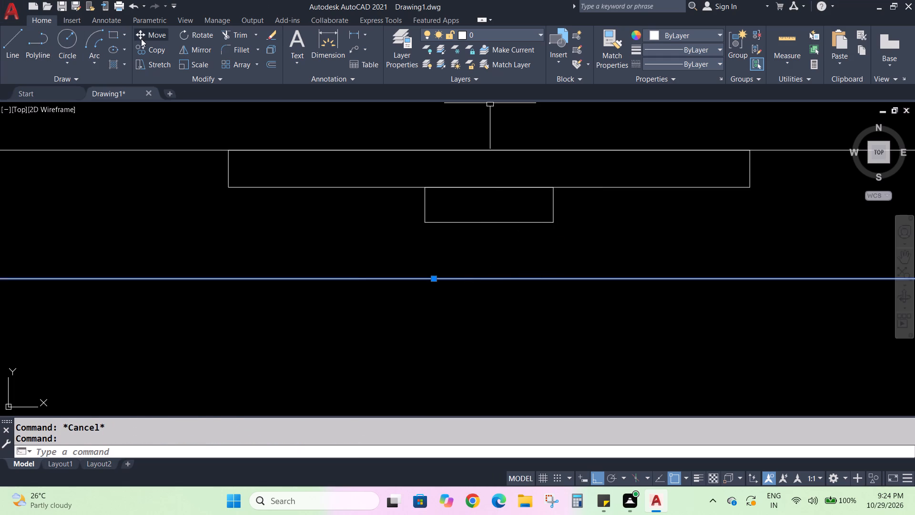
pyautogui.click(146, 38)
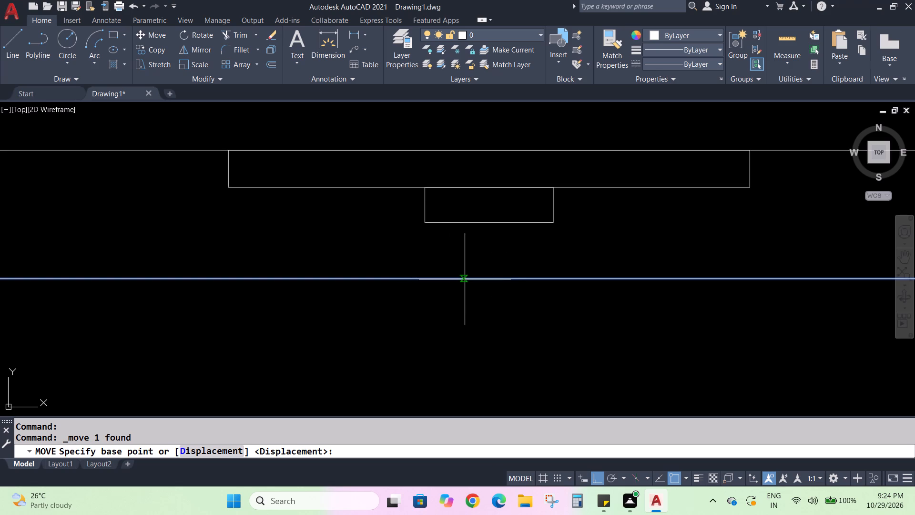
pyautogui.click(433, 281)
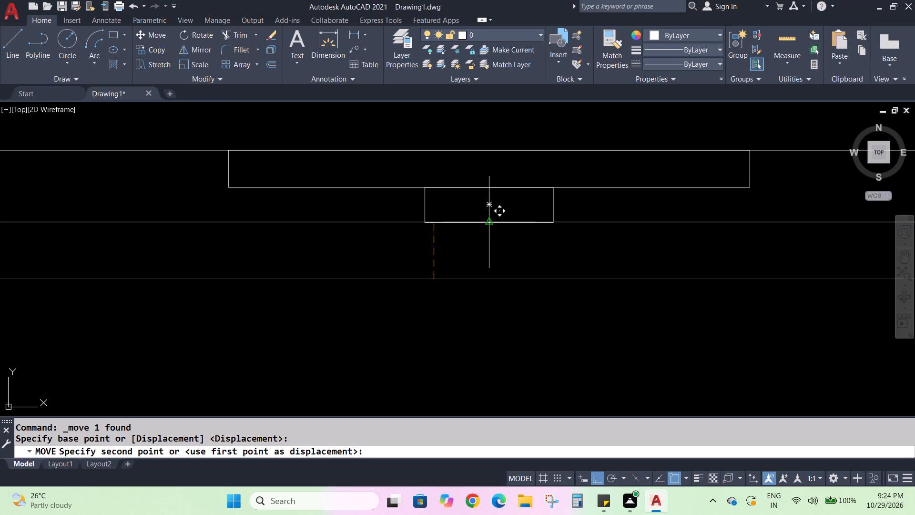
pyautogui.click(489, 277)
pyautogui.scroll(-3, 493, 278)
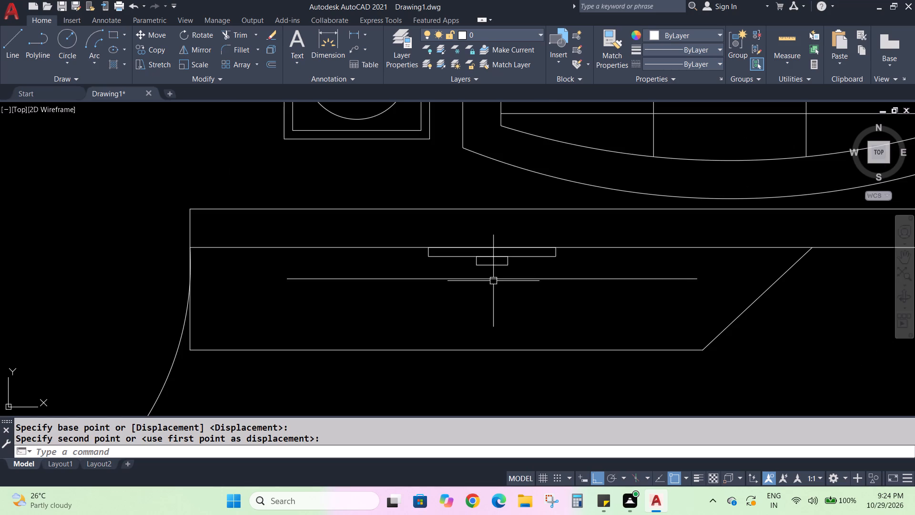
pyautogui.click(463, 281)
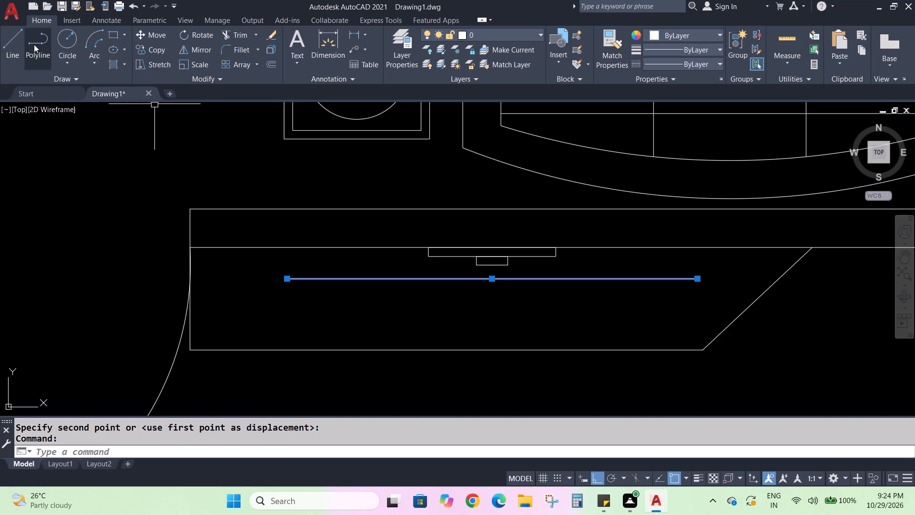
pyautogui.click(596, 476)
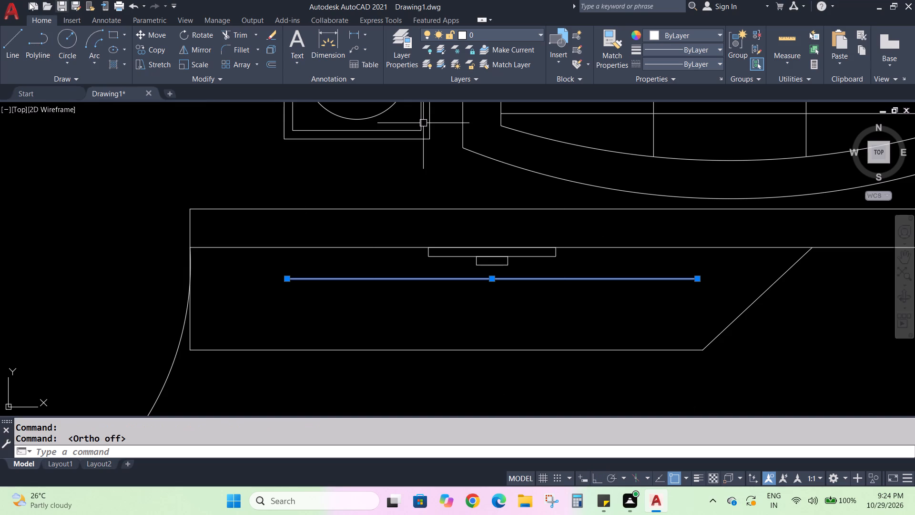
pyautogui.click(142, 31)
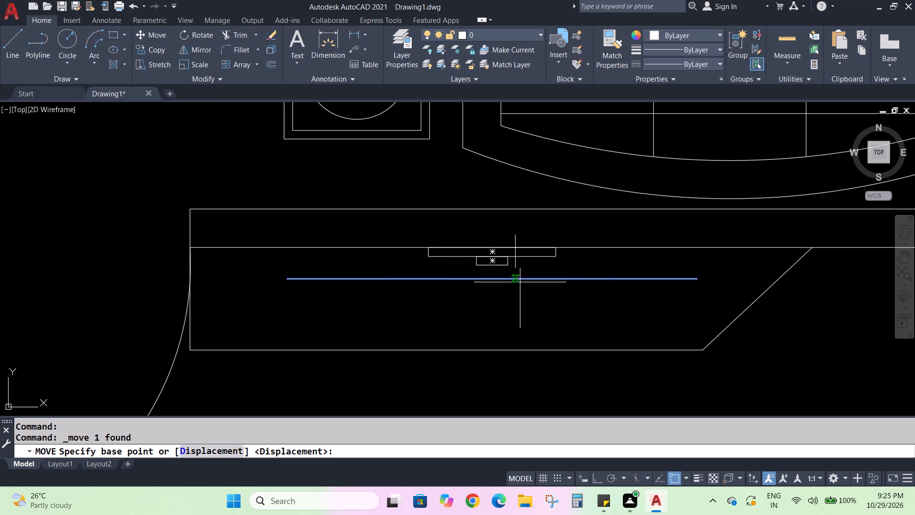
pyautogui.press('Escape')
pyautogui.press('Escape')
# Draw two sloping lines joining the ends of the 4' line to the nearest lower corners of the small rectangle.
pyautogui.press('l')
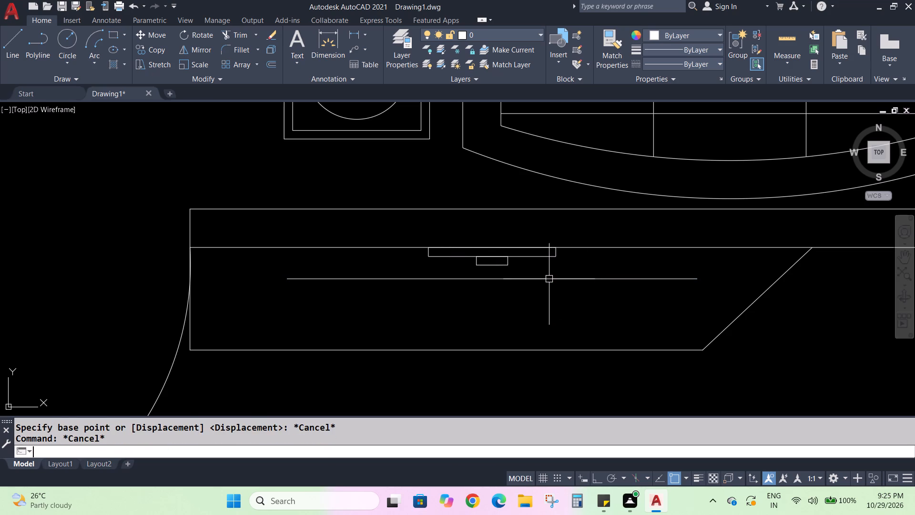
pyautogui.press('Return')
pyautogui.scroll(1, 317, 283)
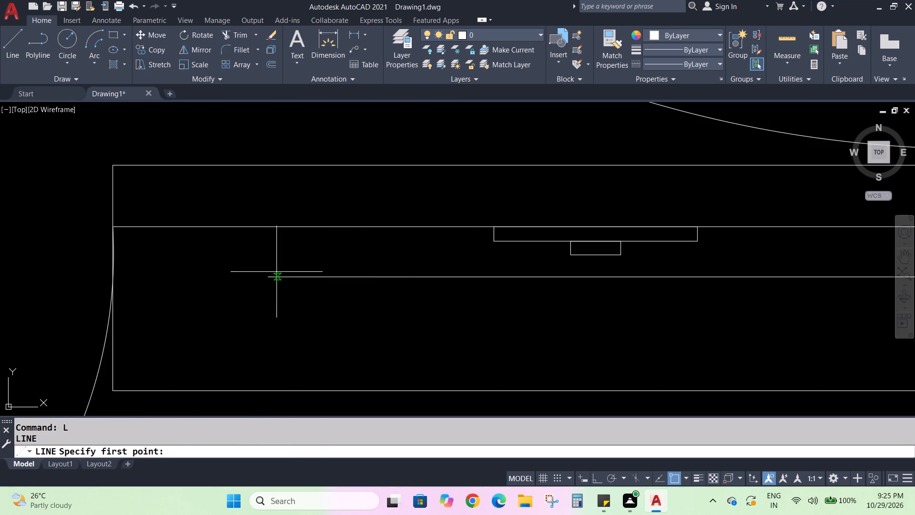
pyautogui.click(268, 277)
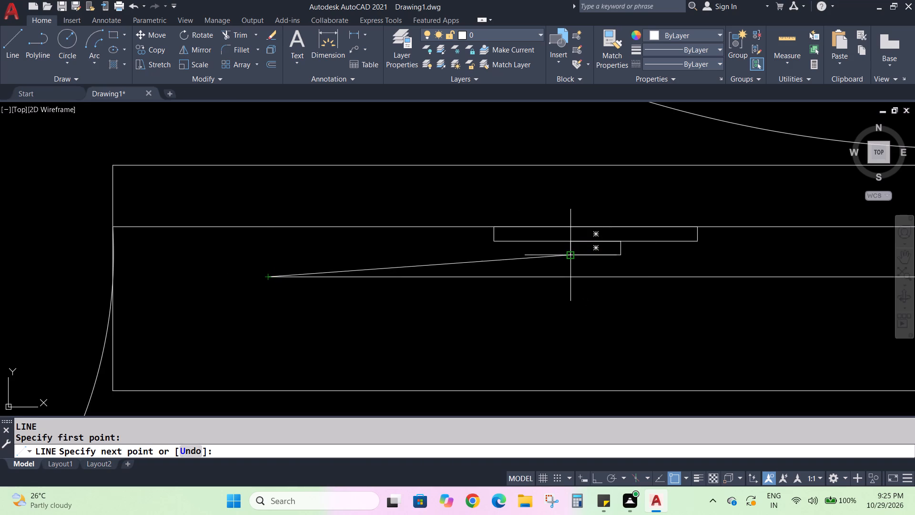
pyautogui.click(572, 254)
pyautogui.press('Escape')
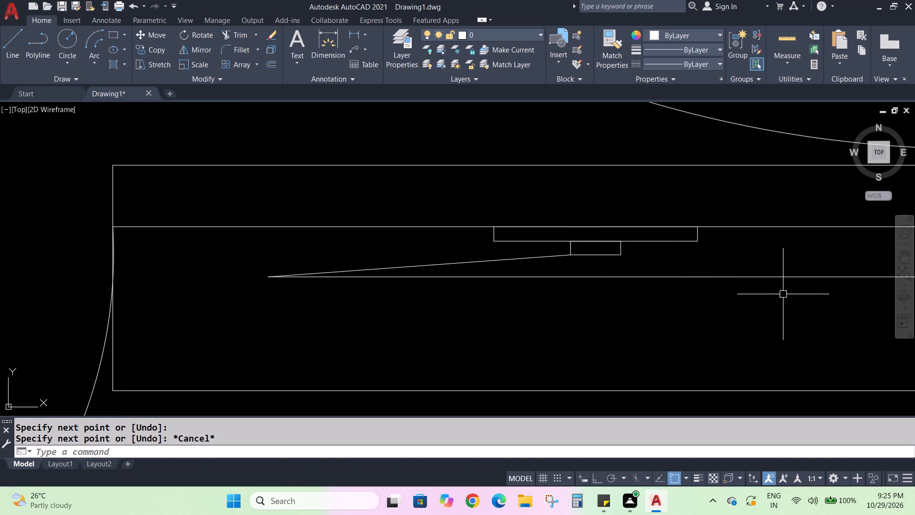
pyautogui.scroll(-1, 742, 299)
pyautogui.moveTo(741, 300); pyautogui.dragTo(578, 303, button='middle')
pyautogui.press('l')
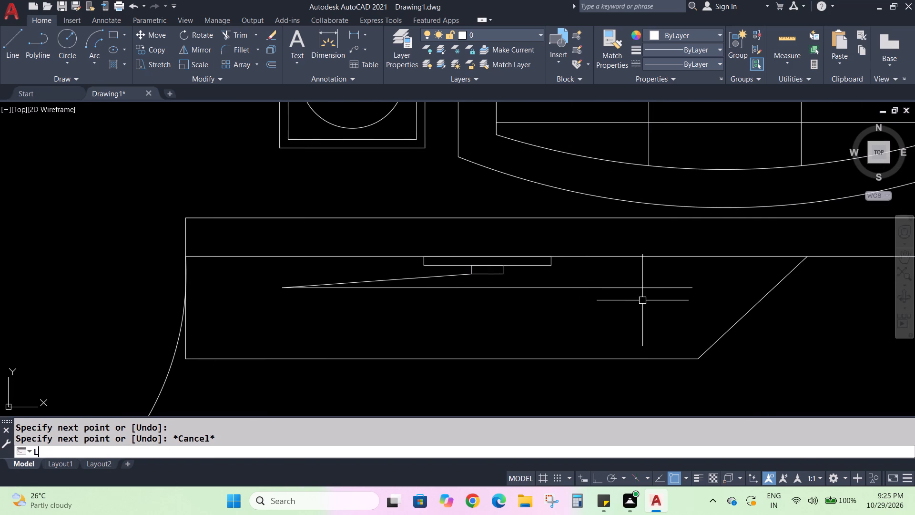
pyautogui.press('Return')
pyautogui.click(691, 286)
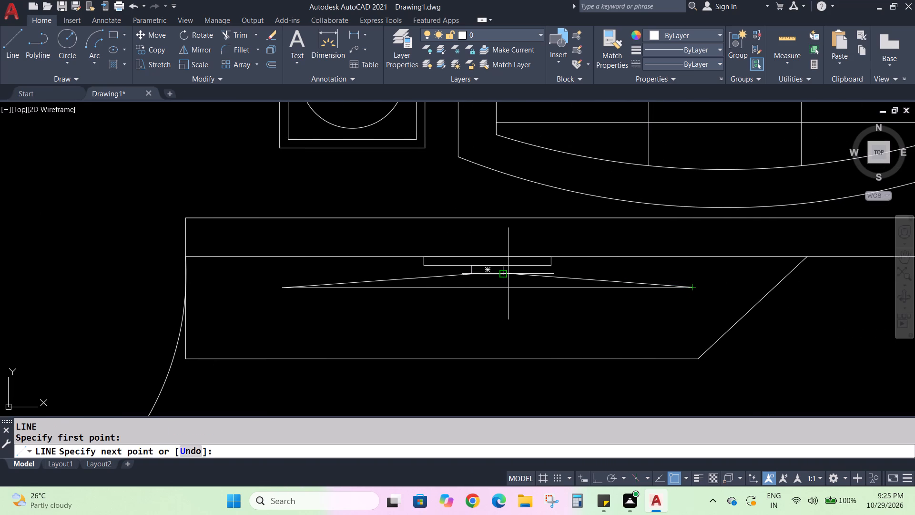
pyautogui.click(502, 272)
pyautogui.press('Escape')
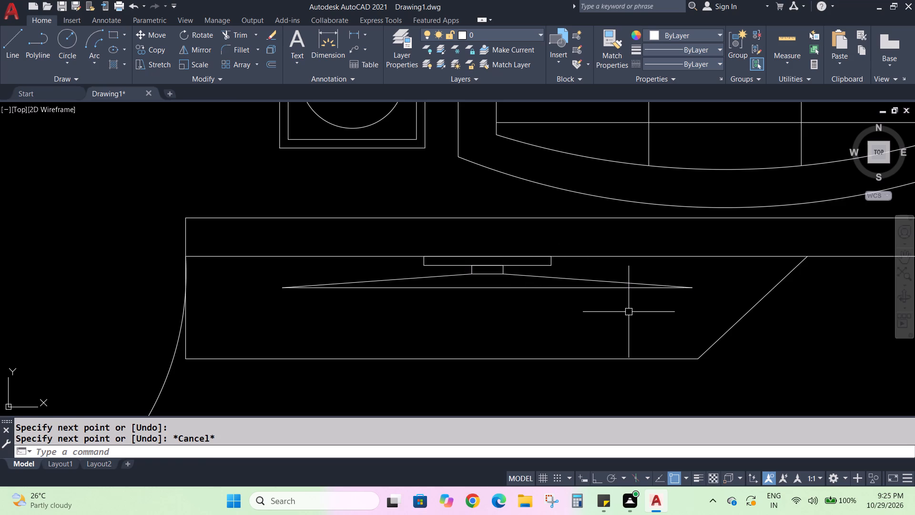
# Copy the five-piece TV outline from its wall-side midpoint onto the wall behind the rounded cabinet in the plan's right-hand sitting area.
pyautogui.click(525, 265)
pyautogui.click(502, 270)
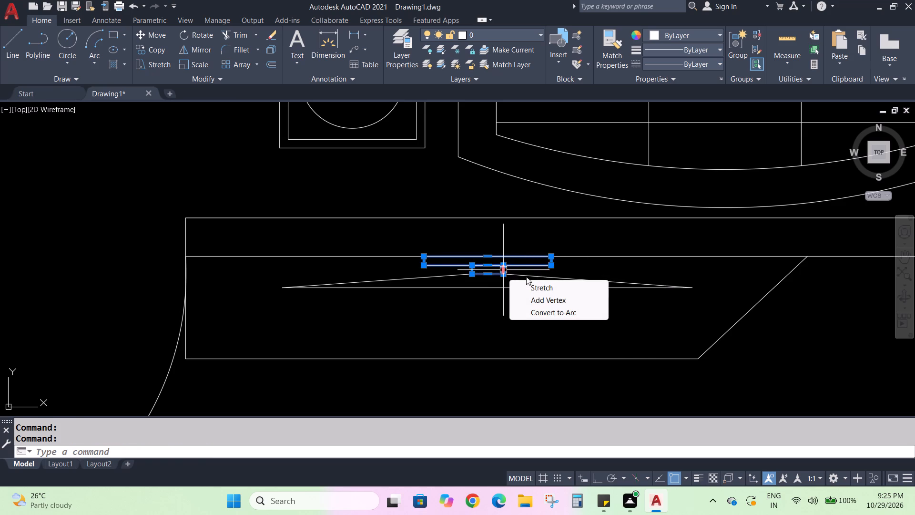
pyautogui.click(492, 289)
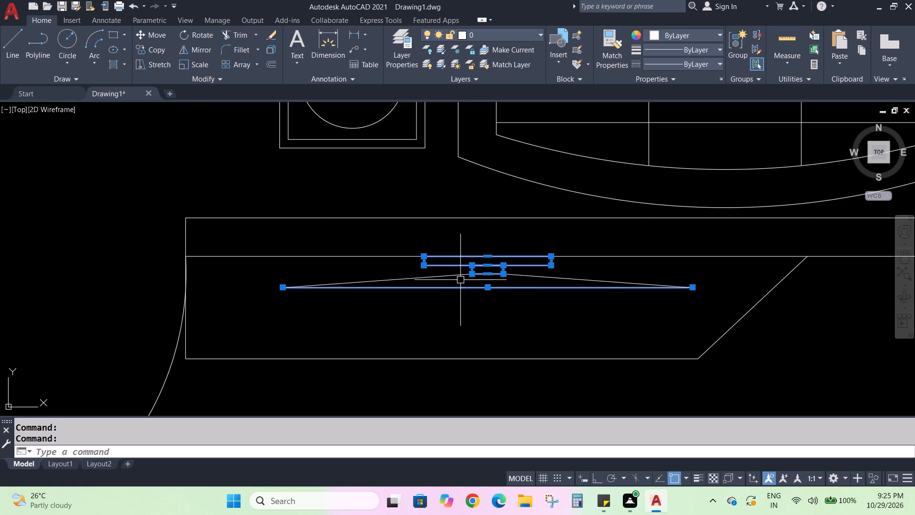
pyautogui.click(439, 278)
pyautogui.click(539, 278)
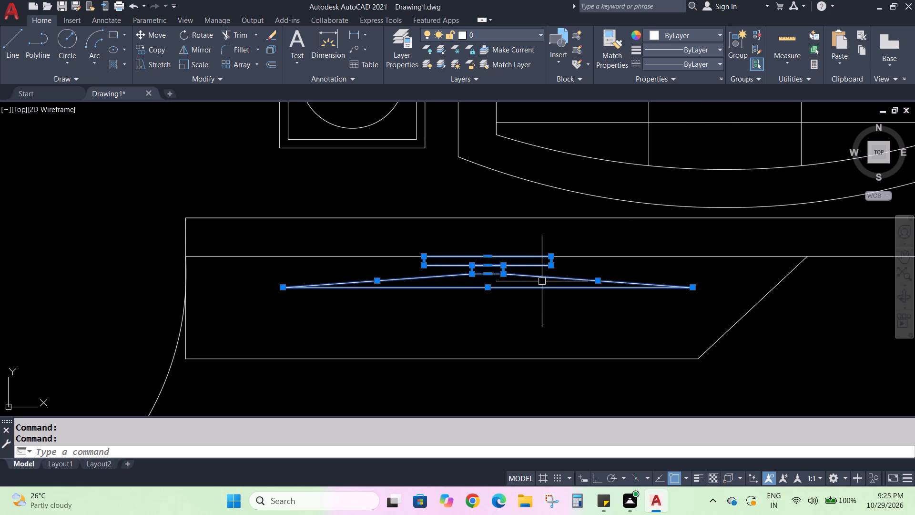
pyautogui.click(158, 51)
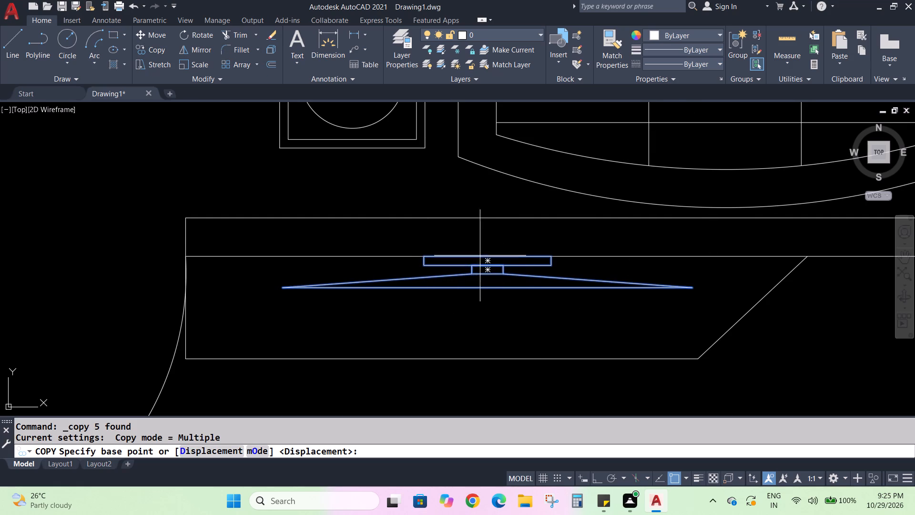
pyautogui.click(488, 257)
pyautogui.scroll(-4, 513, 280)
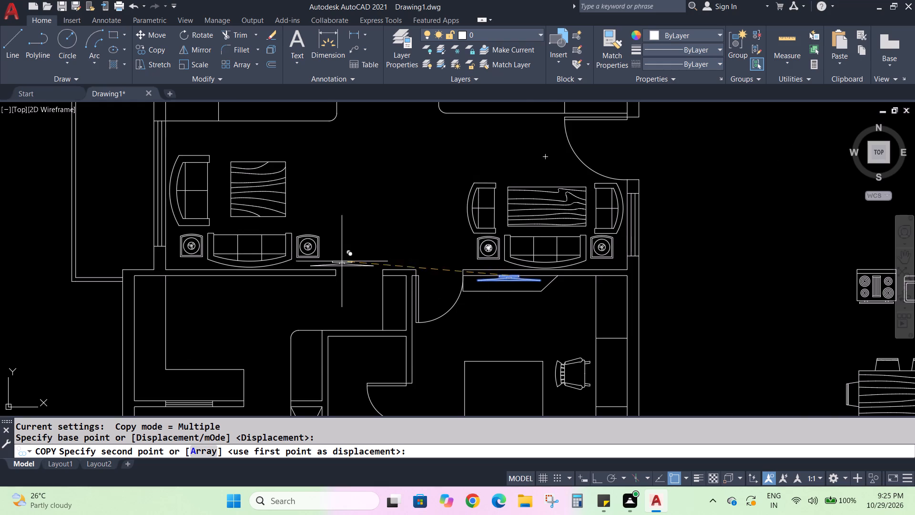
pyautogui.scroll(-1, 398, 279)
pyautogui.scroll(2, 304, 180)
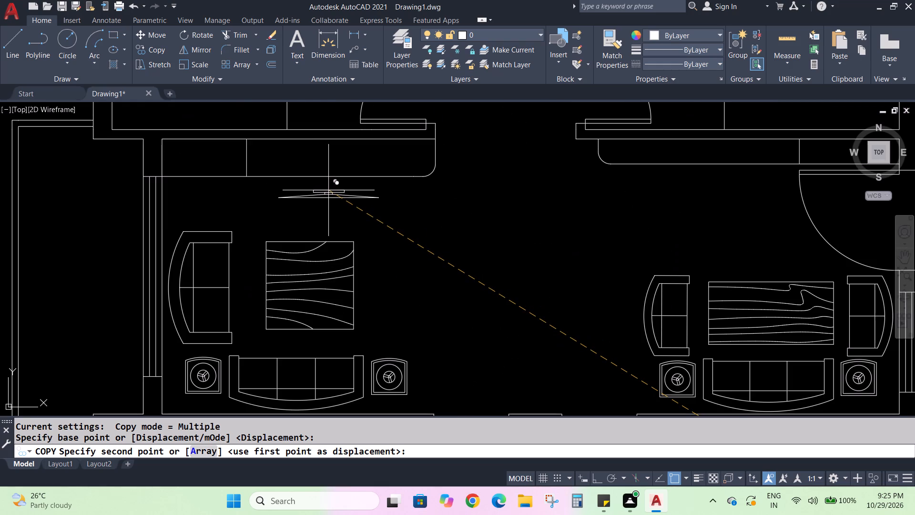
pyautogui.scroll(2, 706, 146)
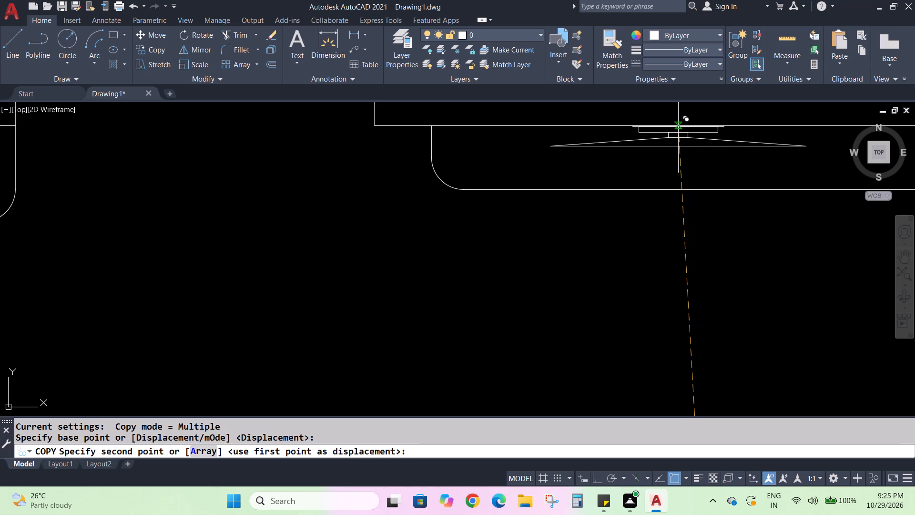
pyautogui.click(678, 126)
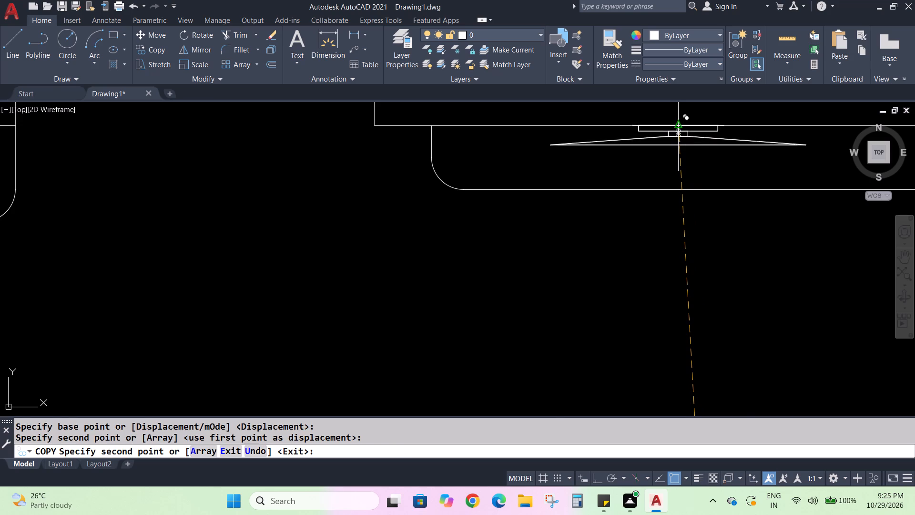
# Place another copy of the TV outline at the wall midpoint behind the rounded cabinet in the plan's left-hand sitting area.
pyautogui.scroll(-3, 595, 216)
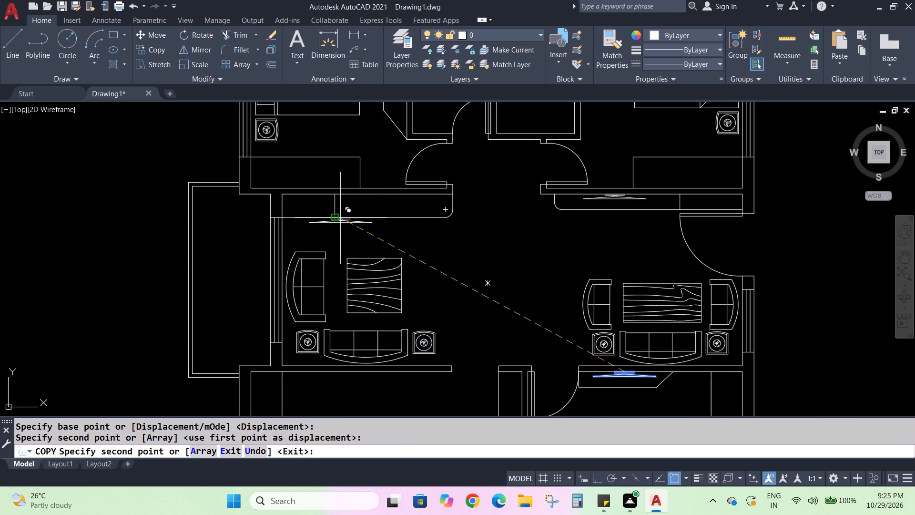
pyautogui.scroll(1, 391, 196)
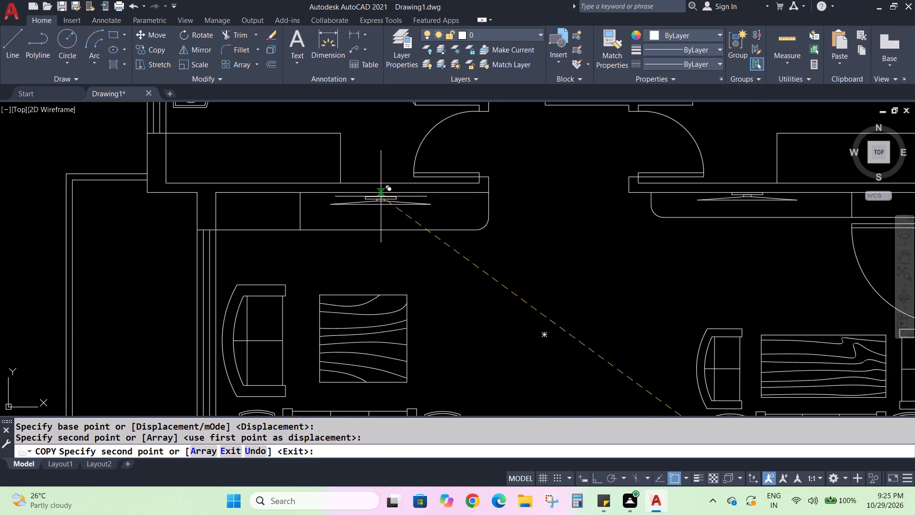
pyautogui.scroll(4, 387, 201)
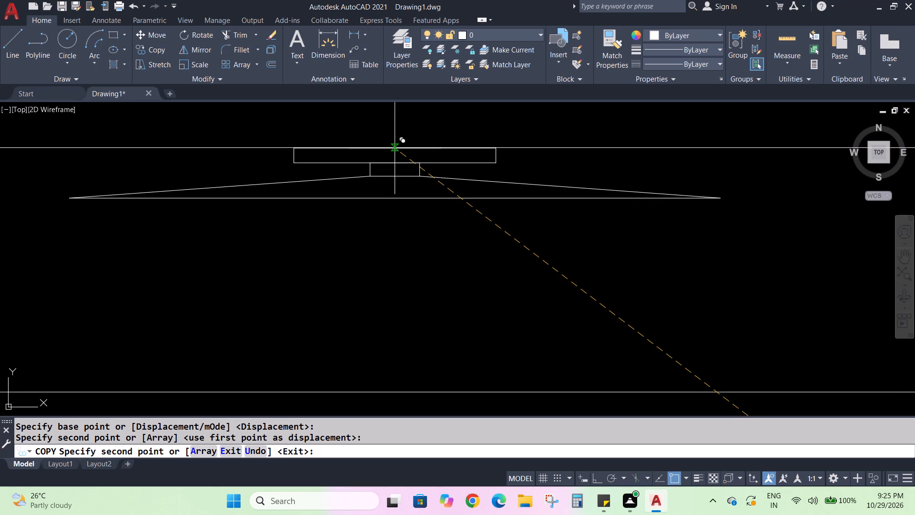
pyautogui.click(395, 148)
# Place a third TV copy in the open space above the bed in the plan's upper-left bedroom, ending the copying.
pyautogui.scroll(-4, 443, 242)
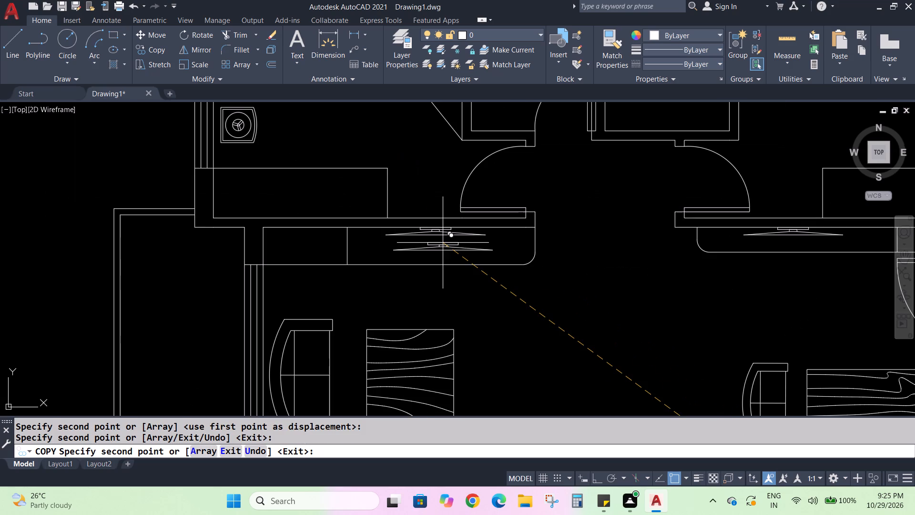
pyautogui.moveTo(435, 213); pyautogui.dragTo(436, 252, button='middle')
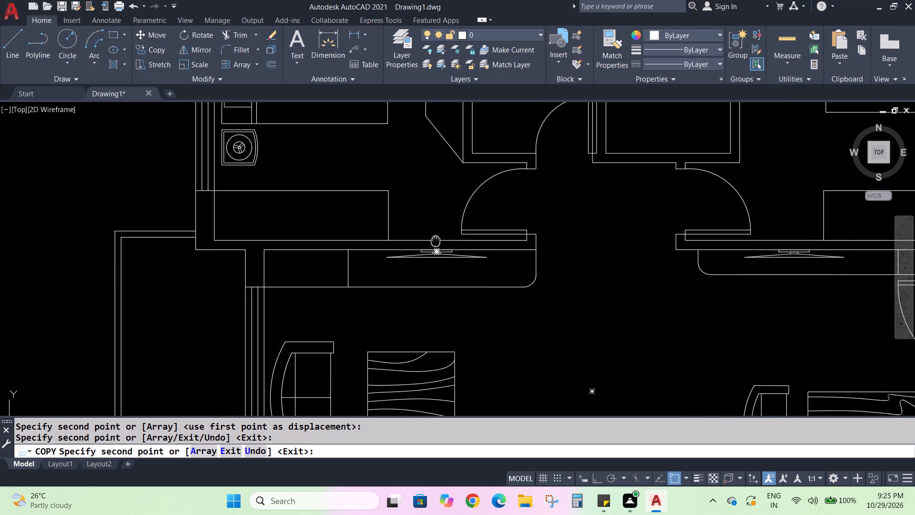
pyautogui.moveTo(436, 252); pyautogui.dragTo(436, 420, button='middle')
pyautogui.scroll(-1, 435, 419)
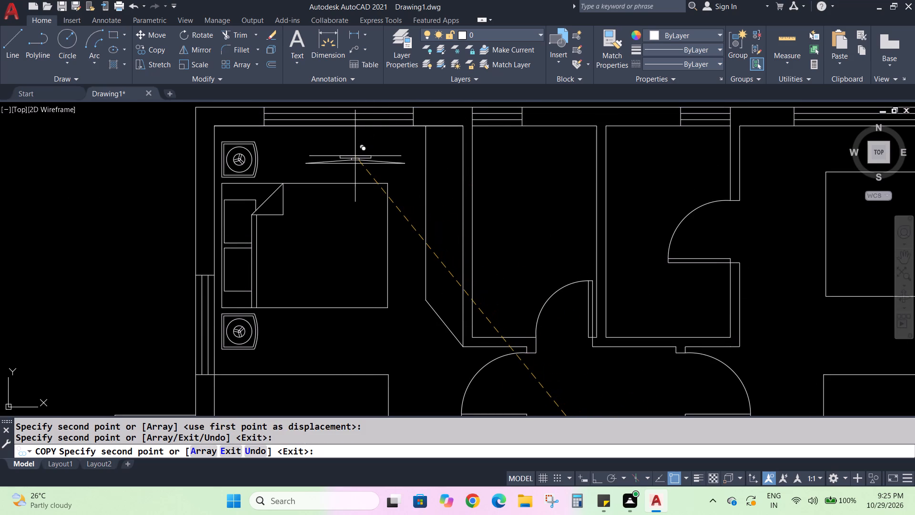
pyautogui.scroll(-2, 352, 154)
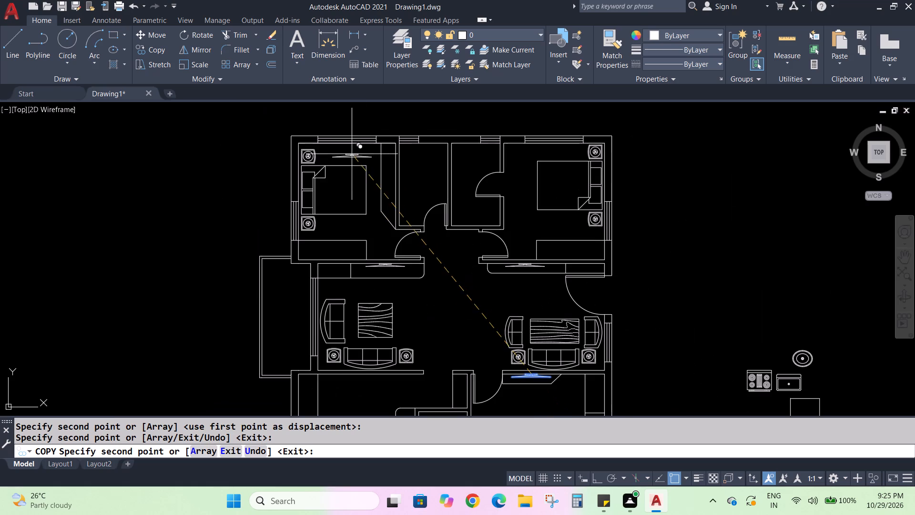
pyautogui.scroll(4, 390, 238)
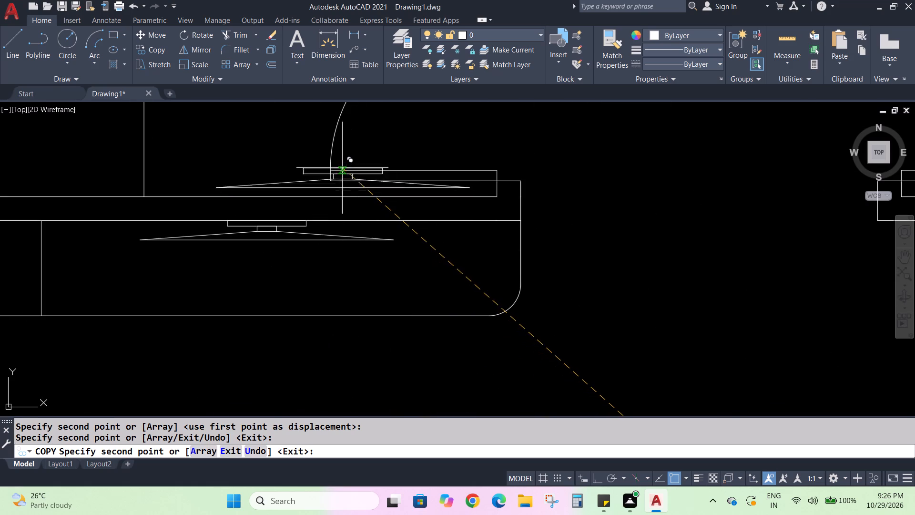
pyautogui.moveTo(306, 156); pyautogui.dragTo(358, 364, button='middle')
pyautogui.scroll(1, 239, 208)
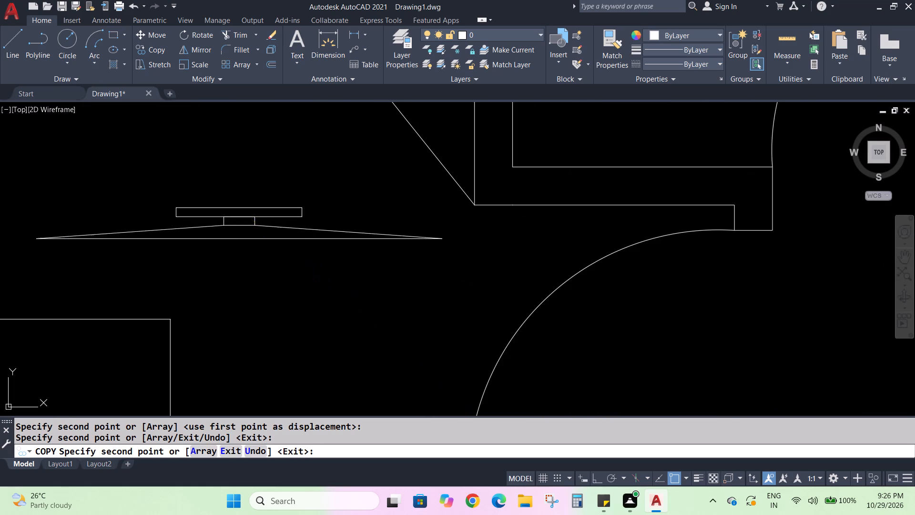
pyautogui.scroll(-3, 298, 264)
pyautogui.scroll(-3, 302, 223)
pyautogui.scroll(2, 291, 184)
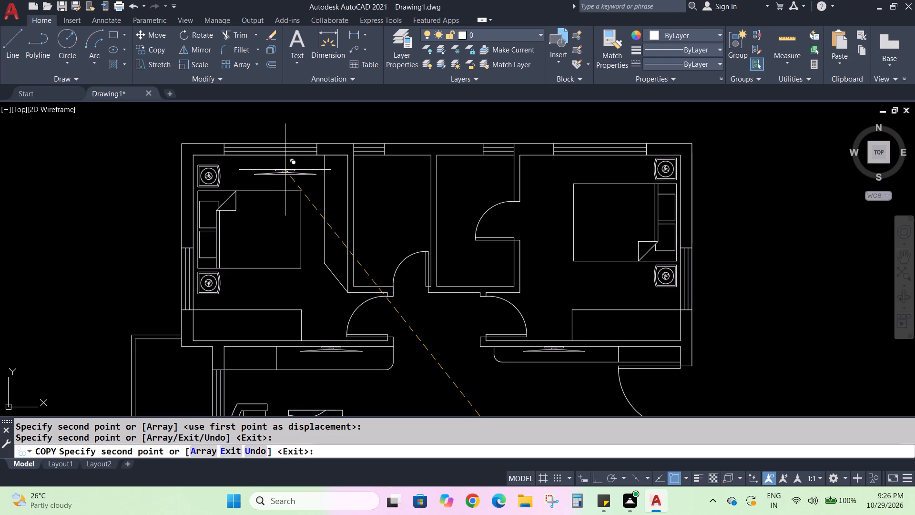
pyautogui.click(285, 170)
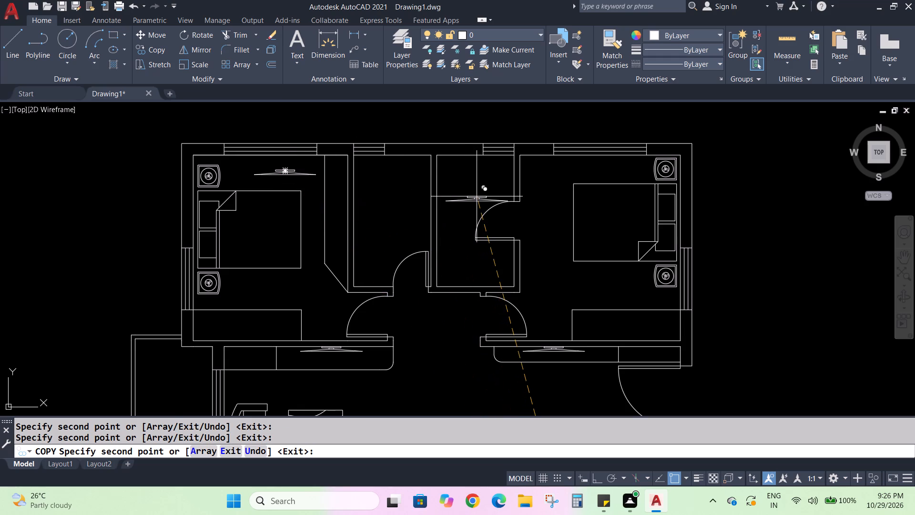
pyautogui.scroll(-2, 477, 197)
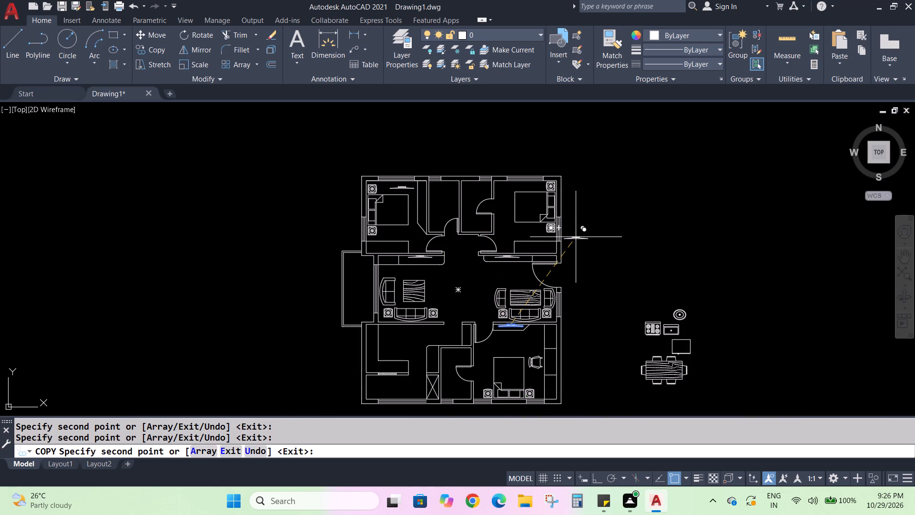
pyautogui.press('Escape')
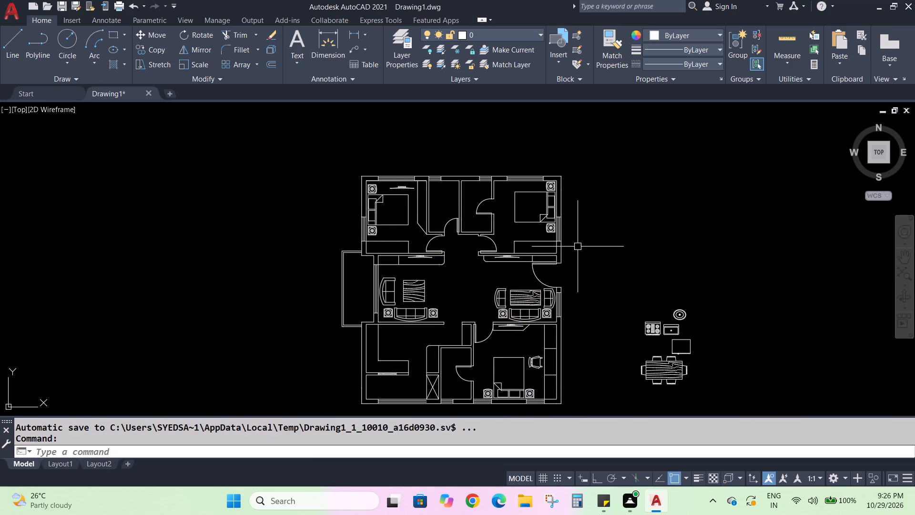
# With Ortho on, rotate the upper-left bedroom's TV outline 270° about the middle of its wall plate so the screen faces the bed side.
pyautogui.scroll(3, 439, 206)
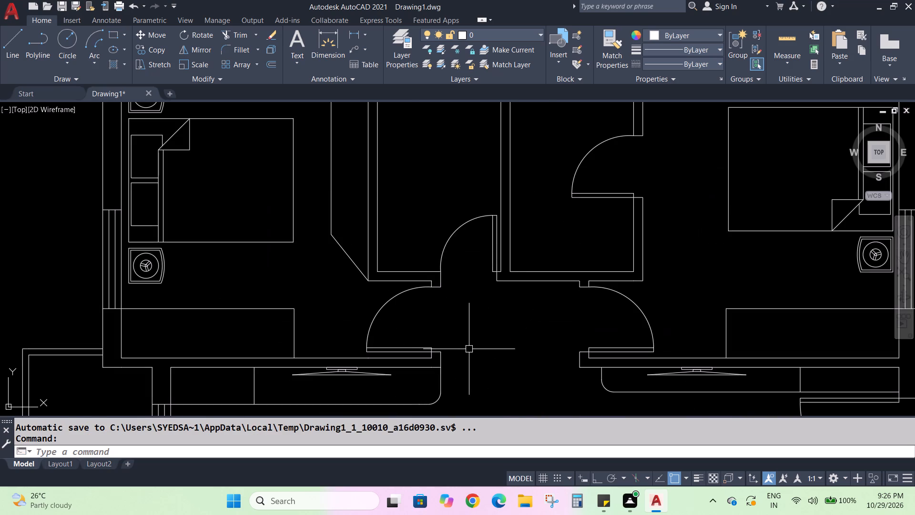
pyautogui.moveTo(449, 307); pyautogui.dragTo(617, 490, button='middle')
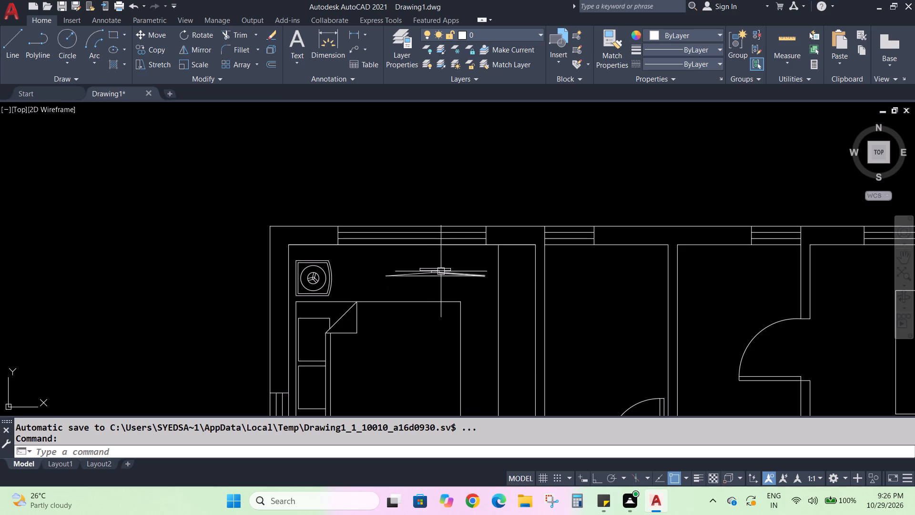
pyautogui.click(441, 270)
pyautogui.scroll(3, 439, 272)
pyautogui.click(194, 222)
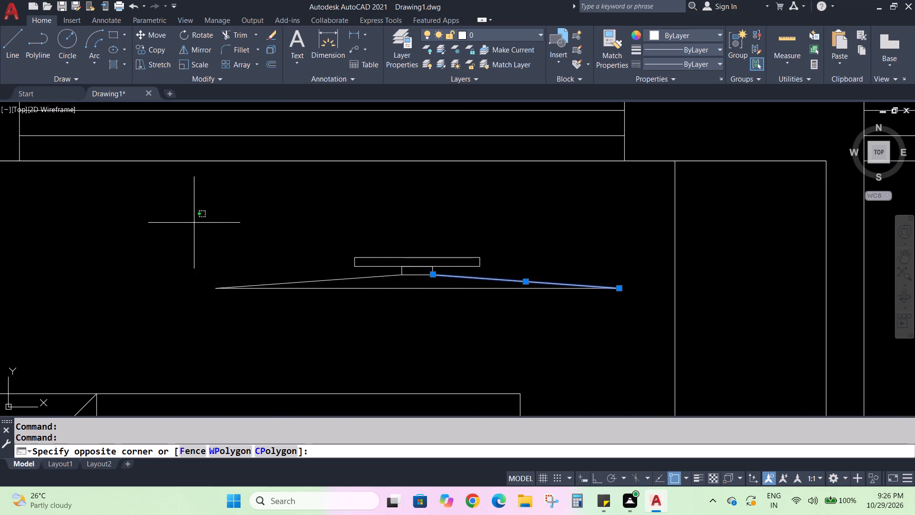
pyautogui.click(636, 320)
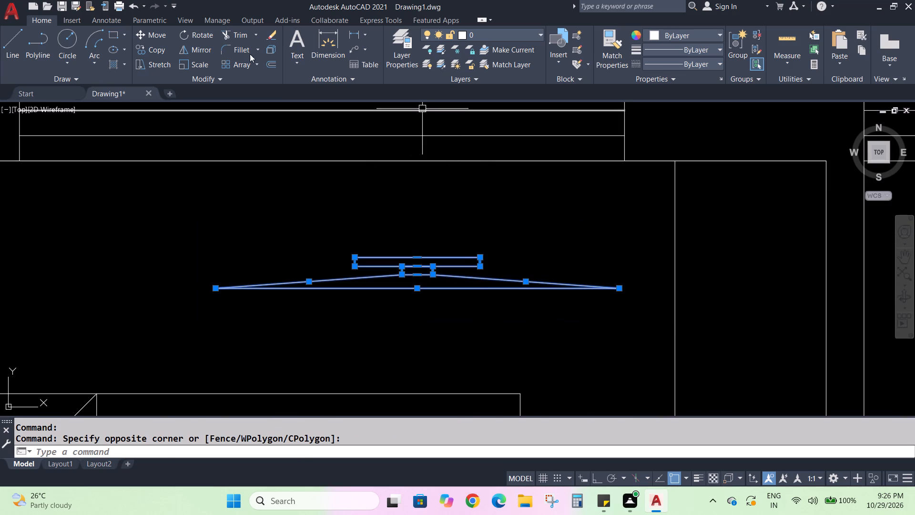
pyautogui.click(197, 32)
pyautogui.click(419, 259)
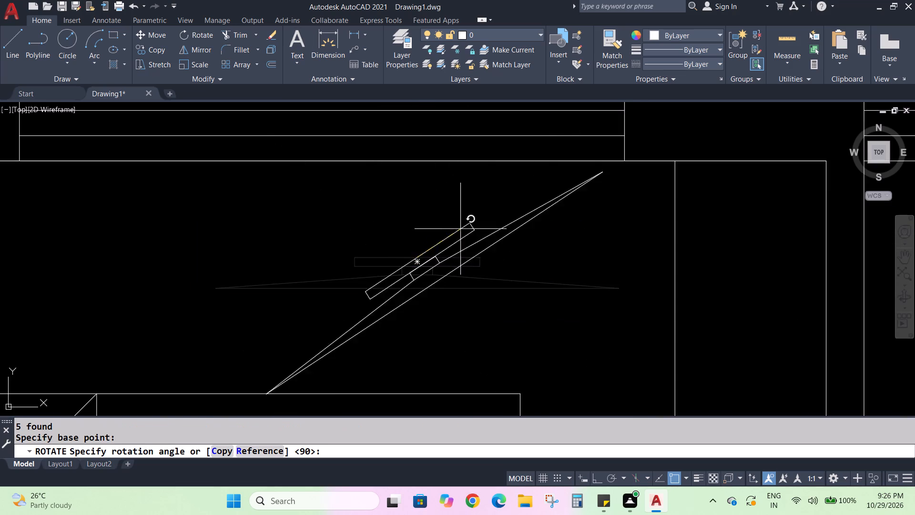
pyautogui.click(597, 481)
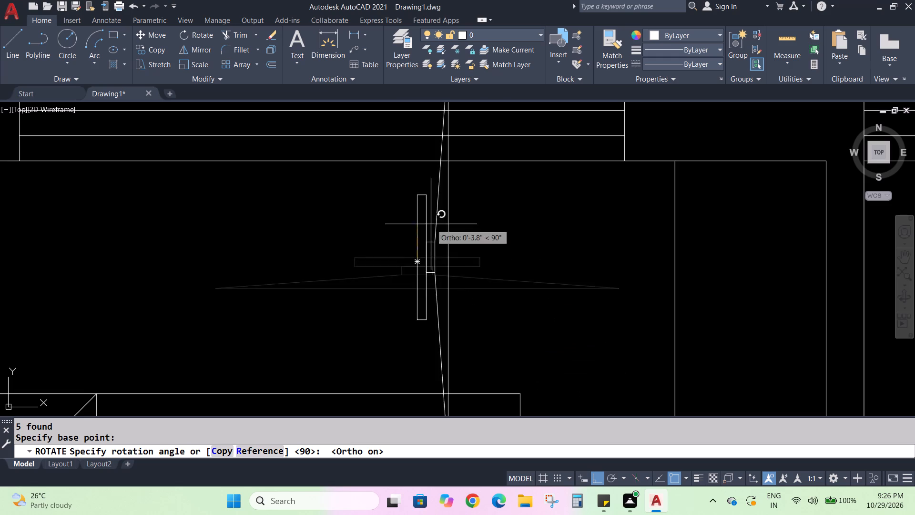
pyautogui.click(421, 358)
pyautogui.scroll(-3, 416, 237)
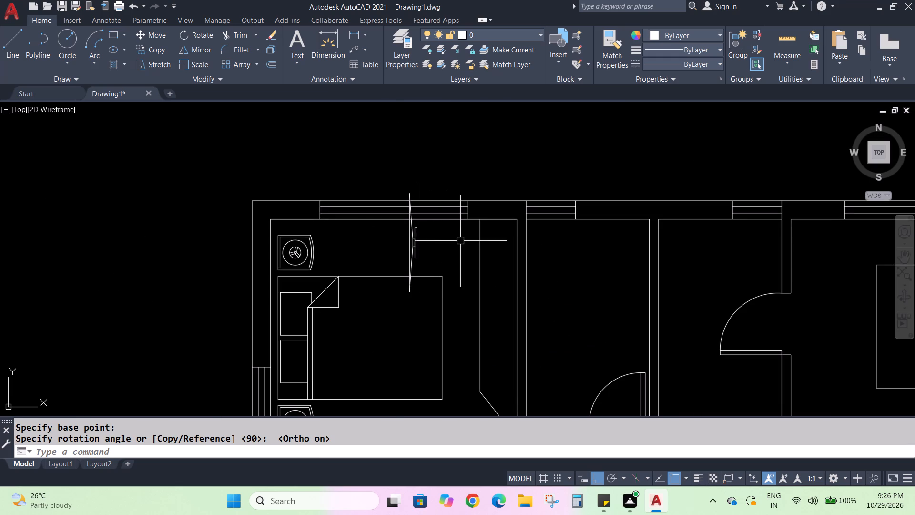
# With Ortho off, move the upper-left bedroom's TV outline by its wall-plate midpoint onto the wall behind the cabinet opposite the bed.
pyautogui.click(439, 227)
pyautogui.click(373, 268)
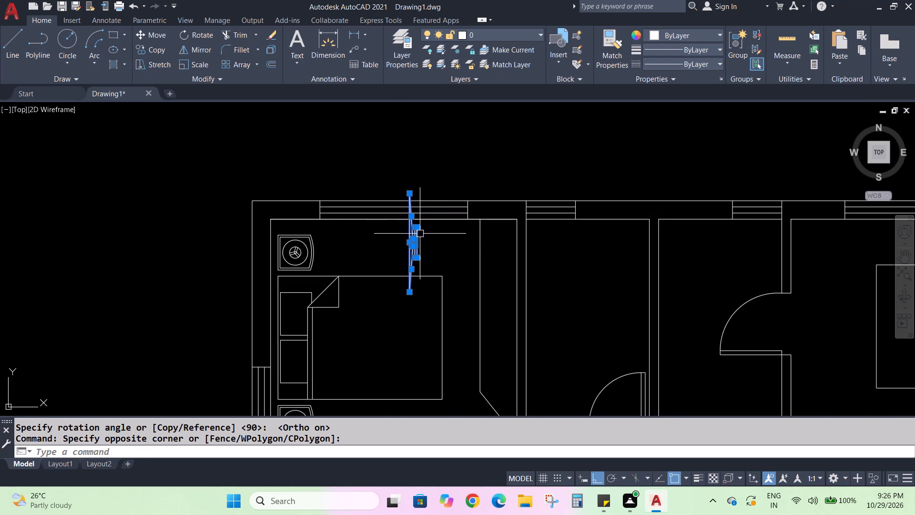
pyautogui.scroll(3, 417, 231)
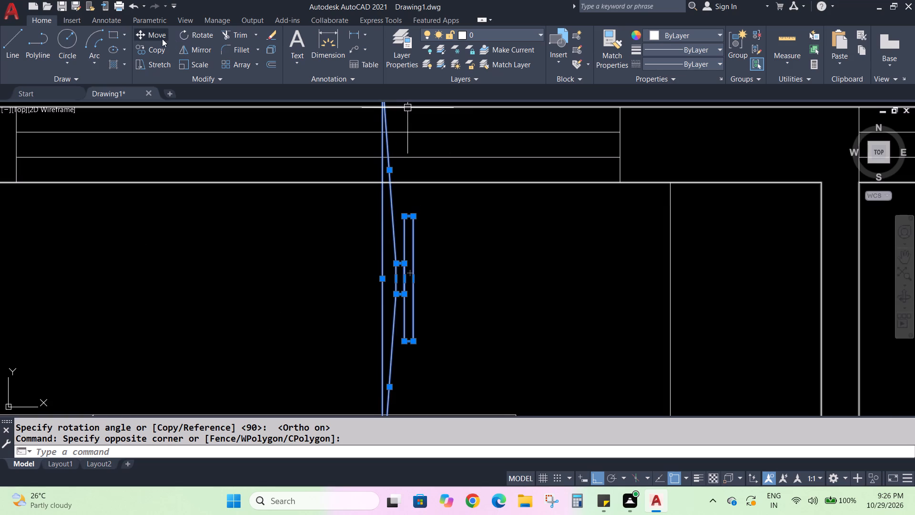
pyautogui.click(154, 36)
pyautogui.click(410, 280)
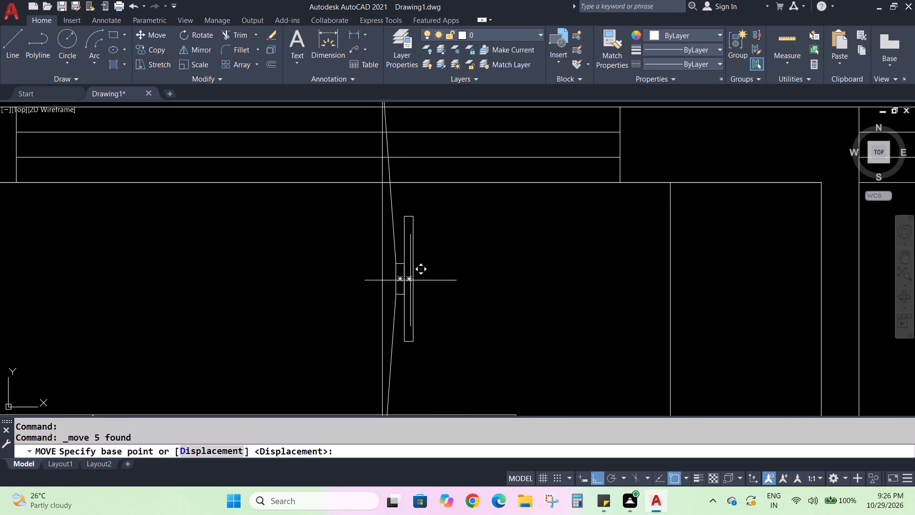
pyautogui.scroll(-4, 704, 339)
pyautogui.click(598, 475)
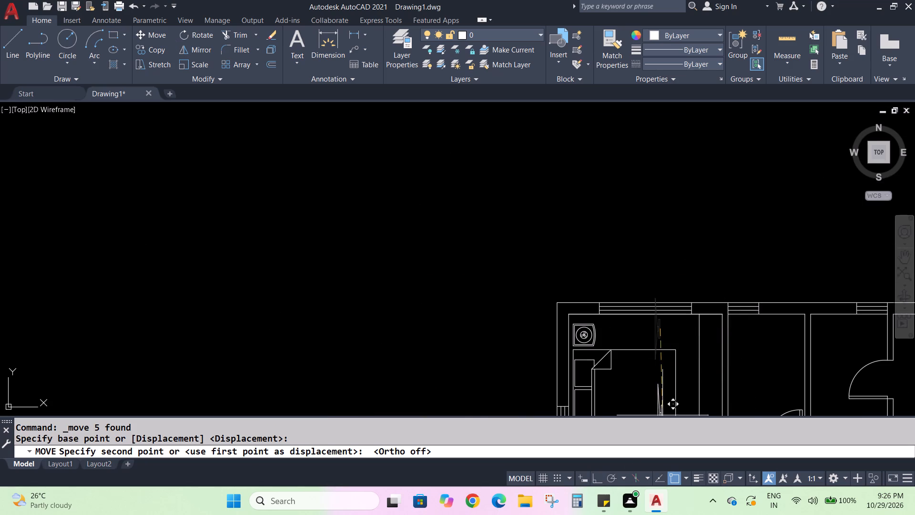
pyautogui.scroll(-4, 700, 371)
pyautogui.scroll(5, 694, 391)
pyautogui.scroll(3, 727, 208)
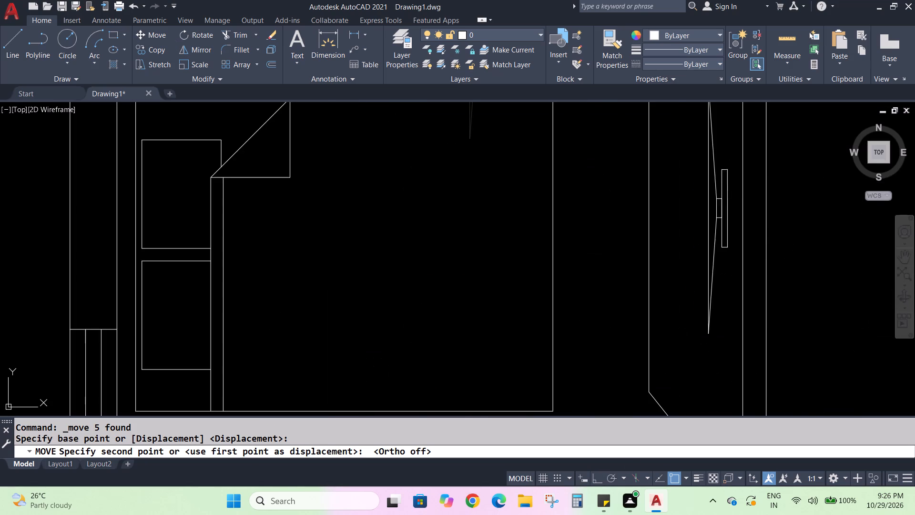
pyautogui.scroll(-1, 756, 257)
pyautogui.scroll(-1, 113, 276)
pyautogui.scroll(3, 472, 260)
pyautogui.scroll(-2, 523, 250)
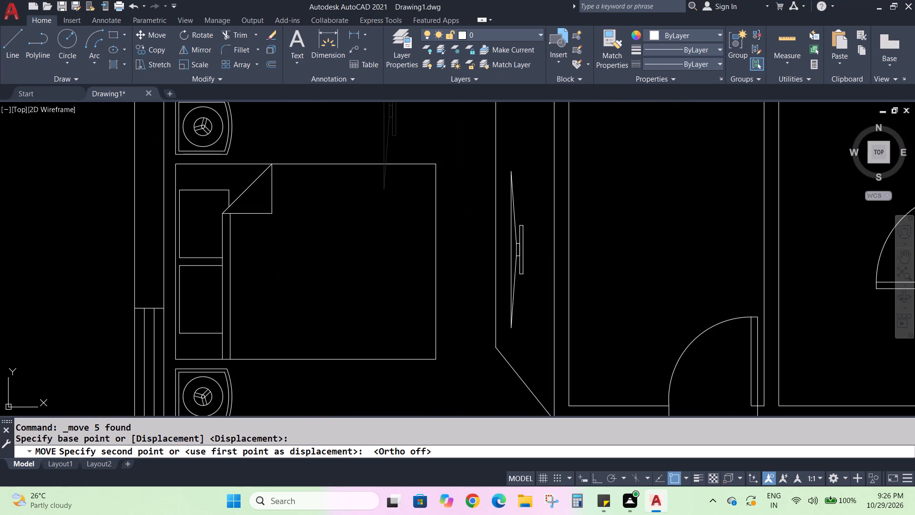
pyautogui.scroll(2, 550, 225)
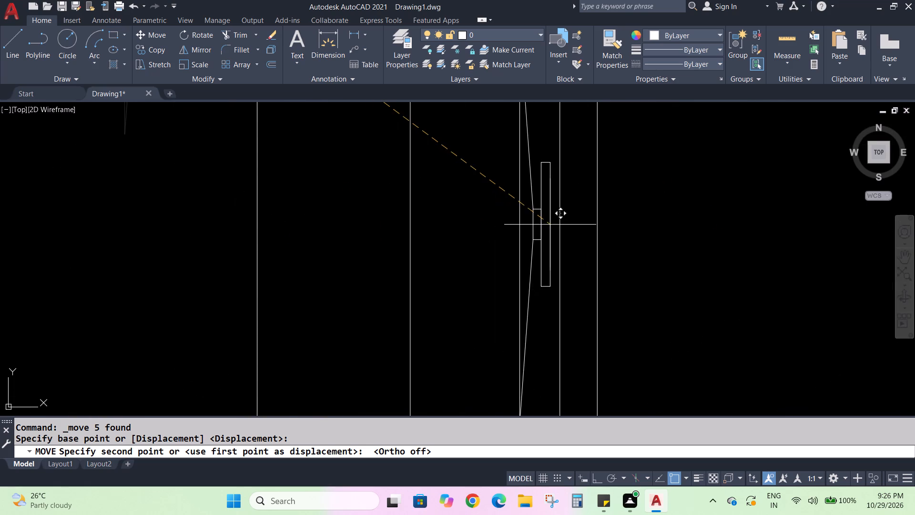
pyautogui.scroll(-3, 549, 234)
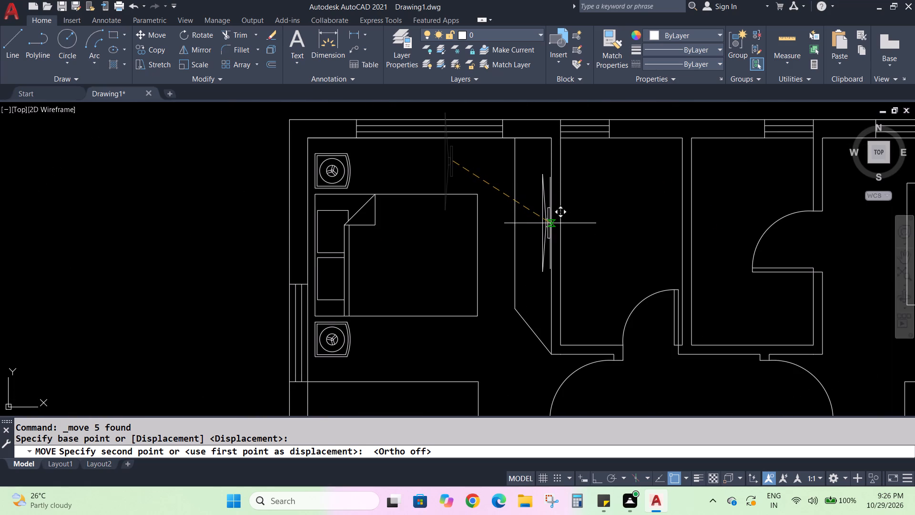
pyautogui.click(550, 223)
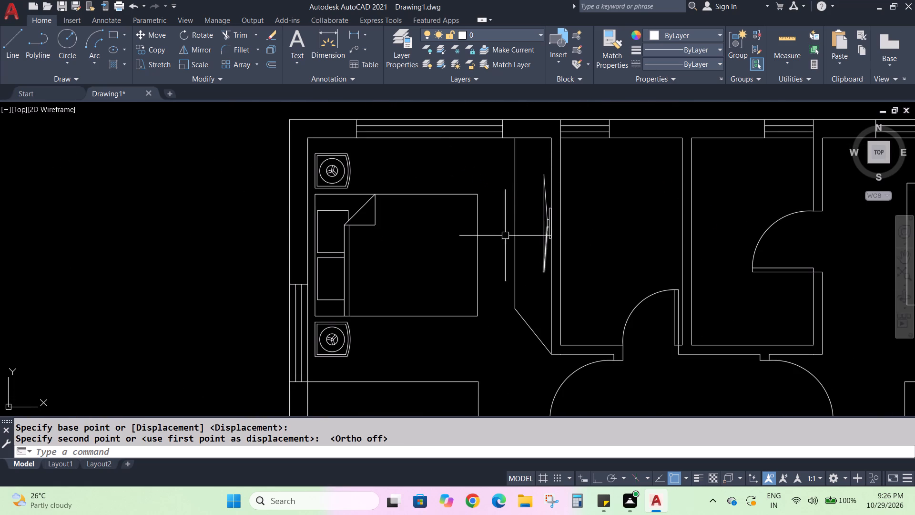
# Offset the front line of the upper-left bedroom's TV cabinet 6" toward the wall.
pyautogui.scroll(-1, 482, 227)
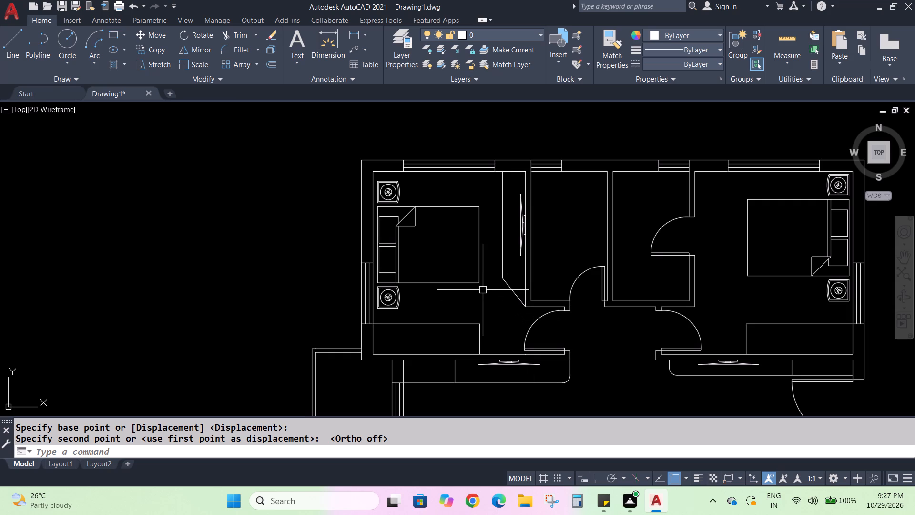
pyautogui.press('Escape')
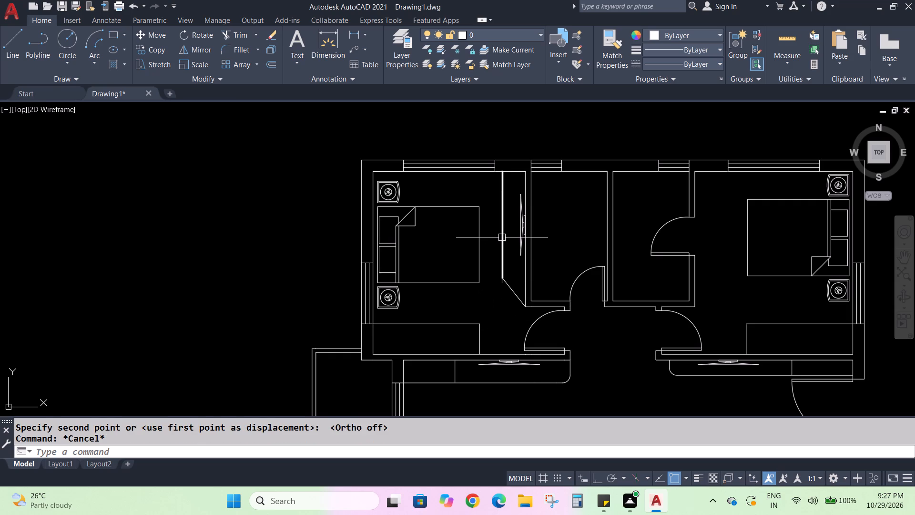
pyautogui.press('Escape')
pyautogui.click(502, 237)
pyautogui.press('Escape')
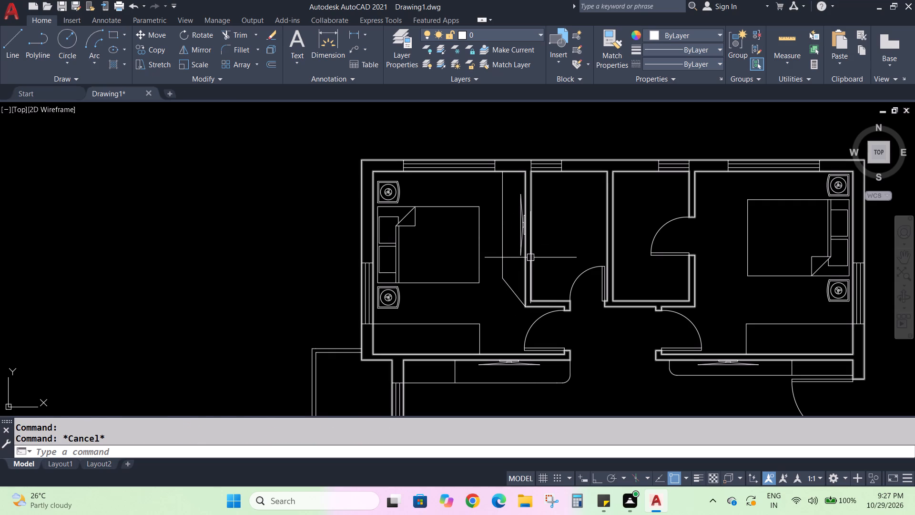
pyautogui.press('o')
pyautogui.press('Return')
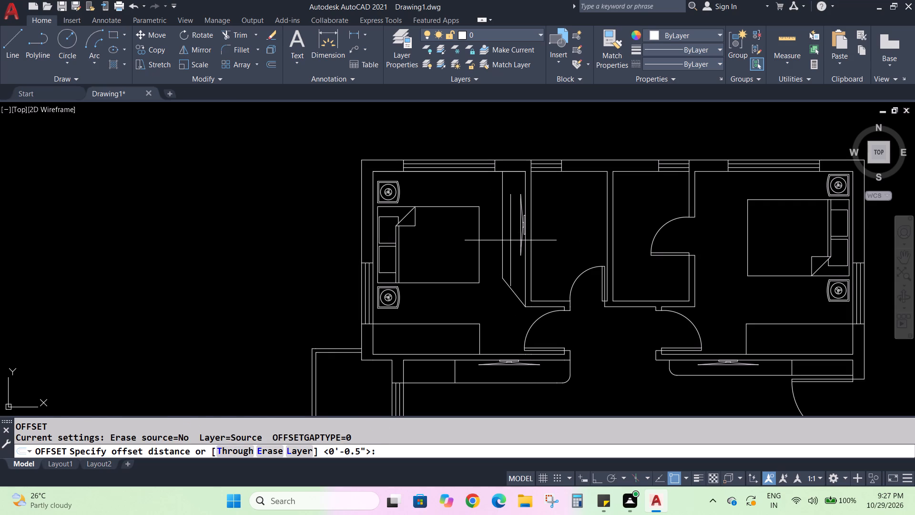
pyautogui.press('6')
pyautogui.hotkey('shift', '"')
pyautogui.press('Return')
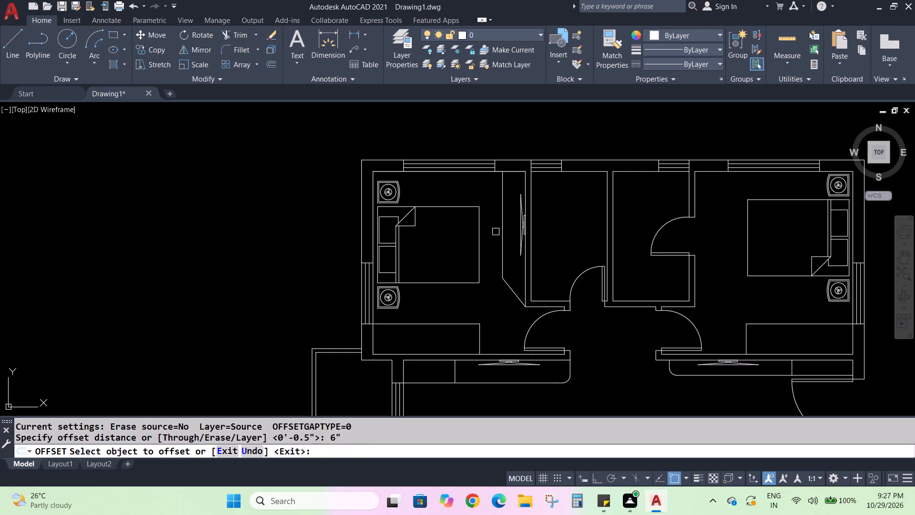
pyautogui.click(504, 235)
pyautogui.click(510, 236)
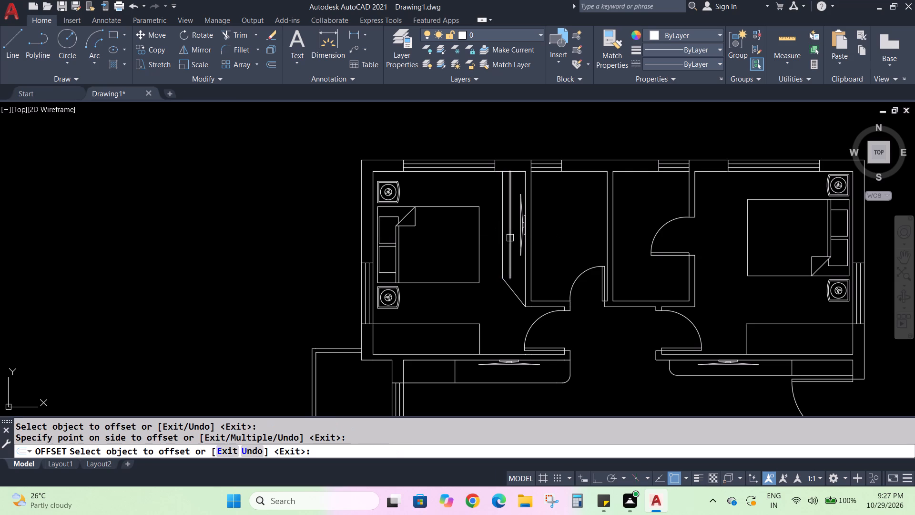
pyautogui.press('Escape')
pyautogui.press('Escape')
# Extend the offset cabinet line down to the cabinet's slanted end.
pyautogui.press('e')
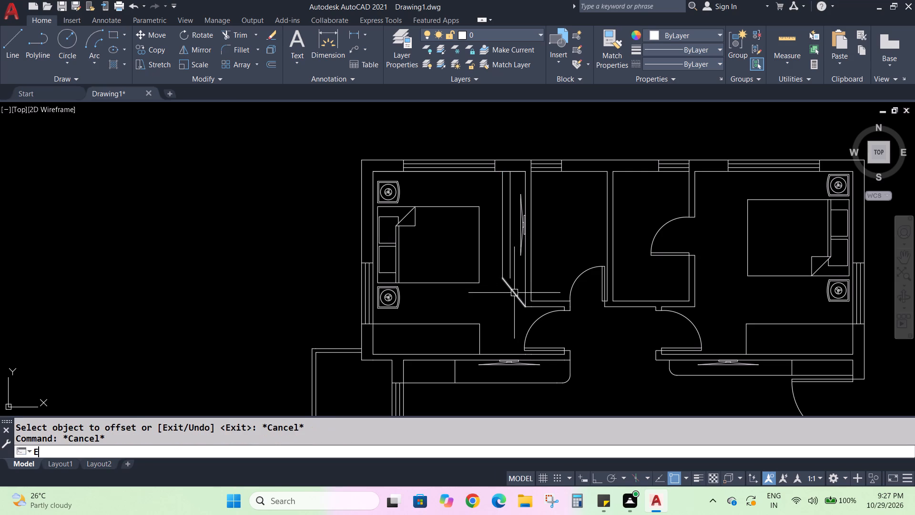
pyautogui.press('x')
pyautogui.press('Return')
pyautogui.click(512, 268)
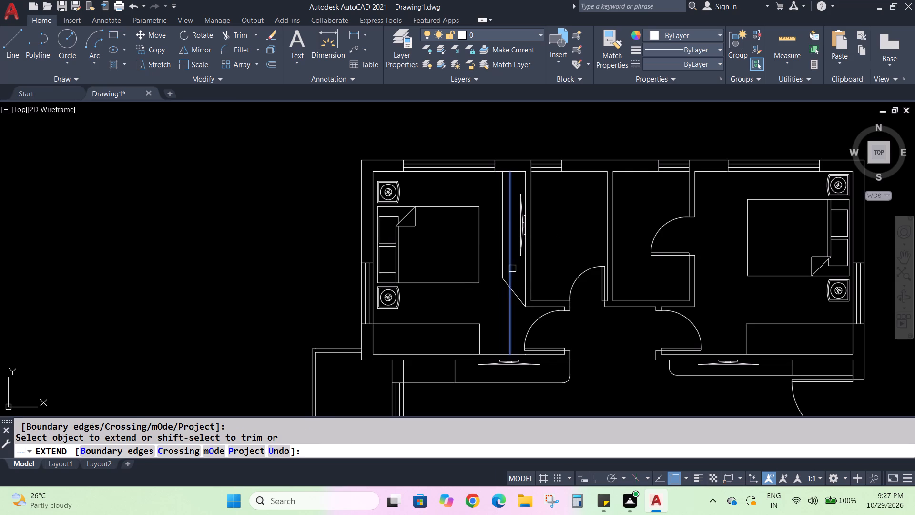
pyautogui.press('Escape')
pyautogui.press('Escape')
# Trim away the cabinet's original front line and the leftover piece of the slanted end outside the new front.
pyautogui.write('TR')
pyautogui.press('Return')
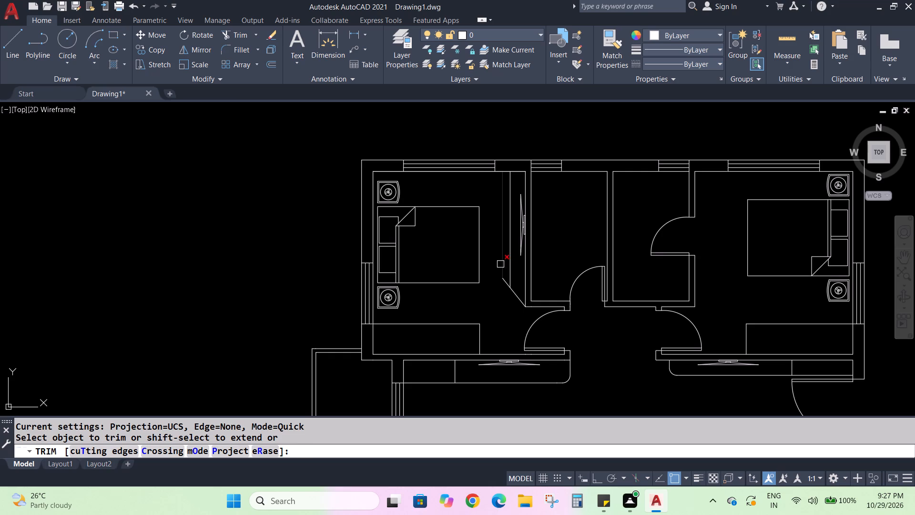
pyautogui.click(500, 264)
pyautogui.click(504, 277)
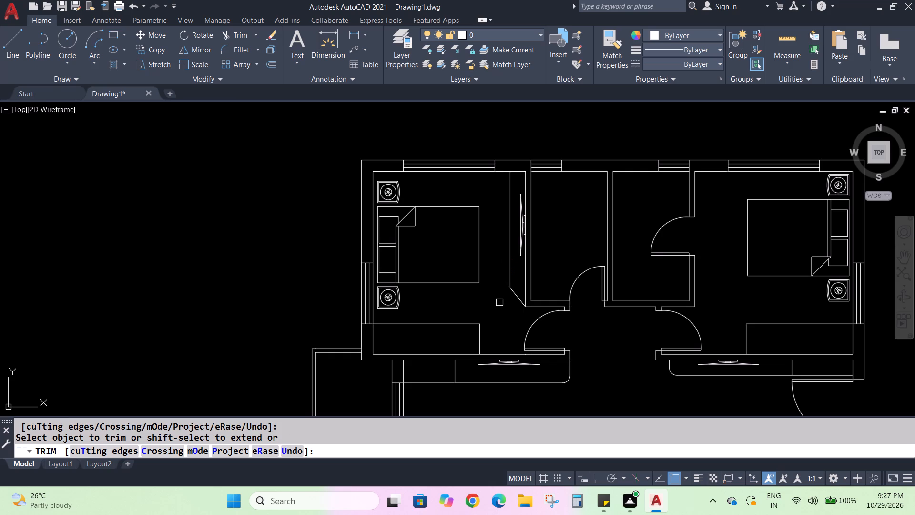
pyautogui.scroll(-1, 526, 291)
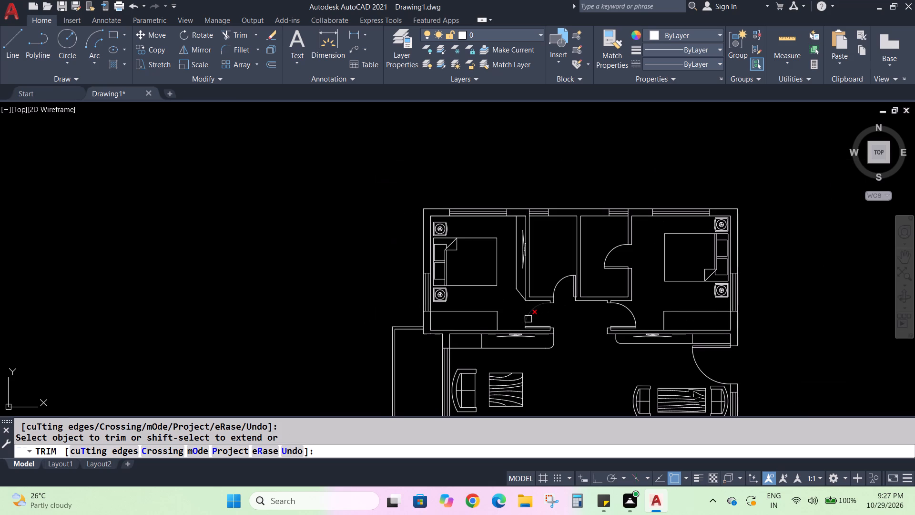
pyautogui.scroll(1, 528, 337)
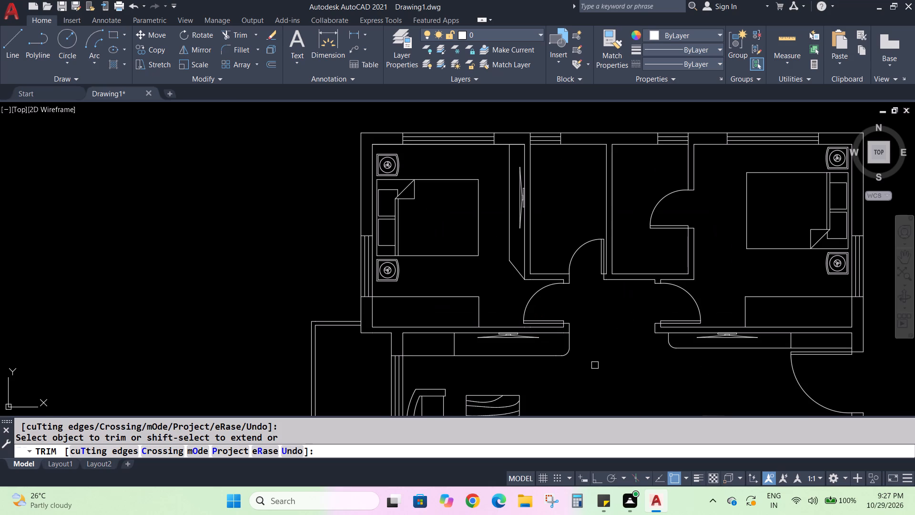
pyautogui.press('Escape')
pyautogui.press('Escape')
# With Ortho on, rotate the six-seat dining table block beside the plan a quarter turn so its long side runs vertically.
pyautogui.scroll(-1, 594, 356)
pyautogui.moveTo(614, 376); pyautogui.dragTo(371, 166, button='middle')
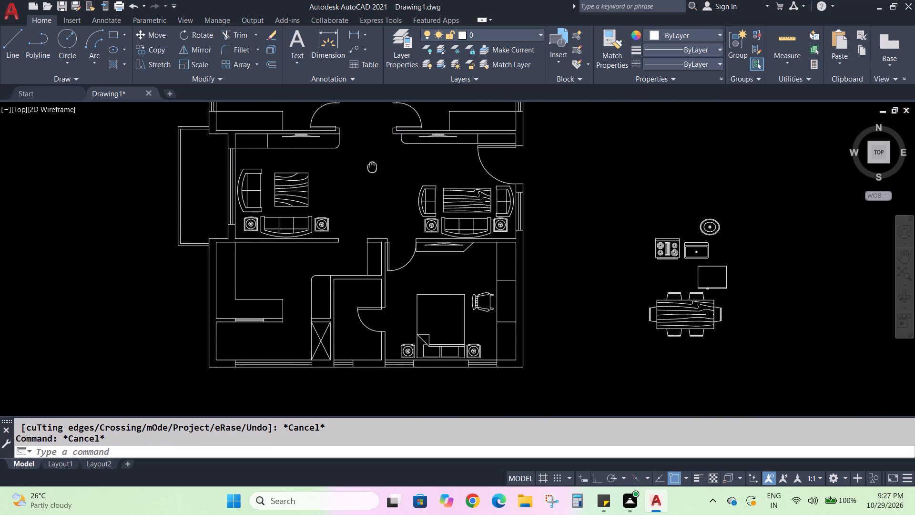
pyautogui.moveTo(371, 166); pyautogui.dragTo(373, 170, button='middle')
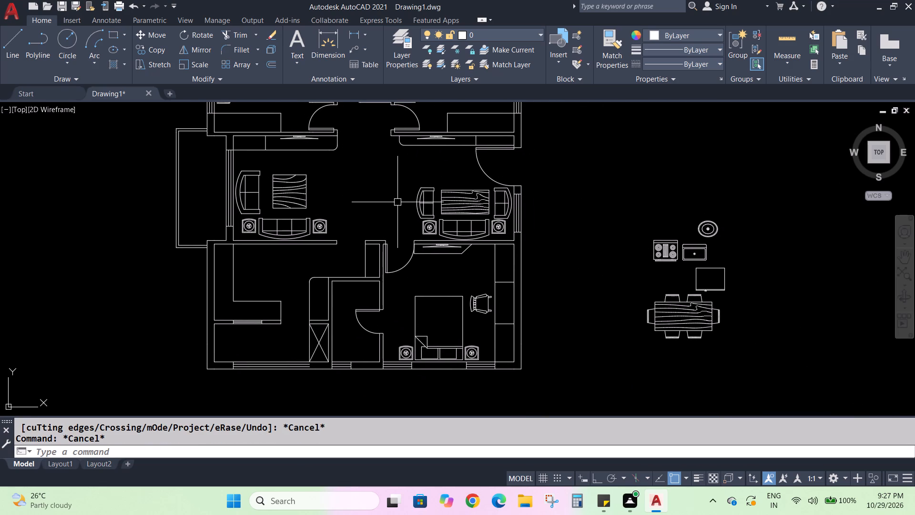
pyautogui.click(679, 312)
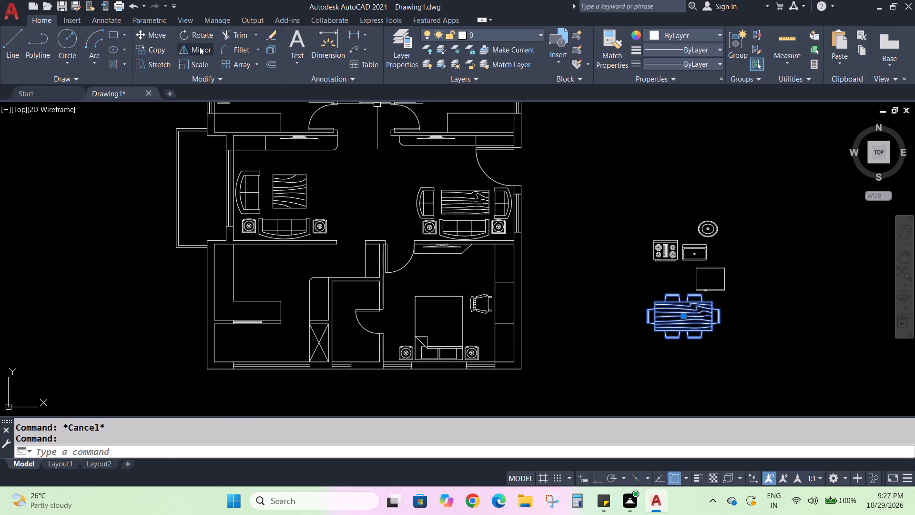
pyautogui.click(202, 36)
pyautogui.click(681, 302)
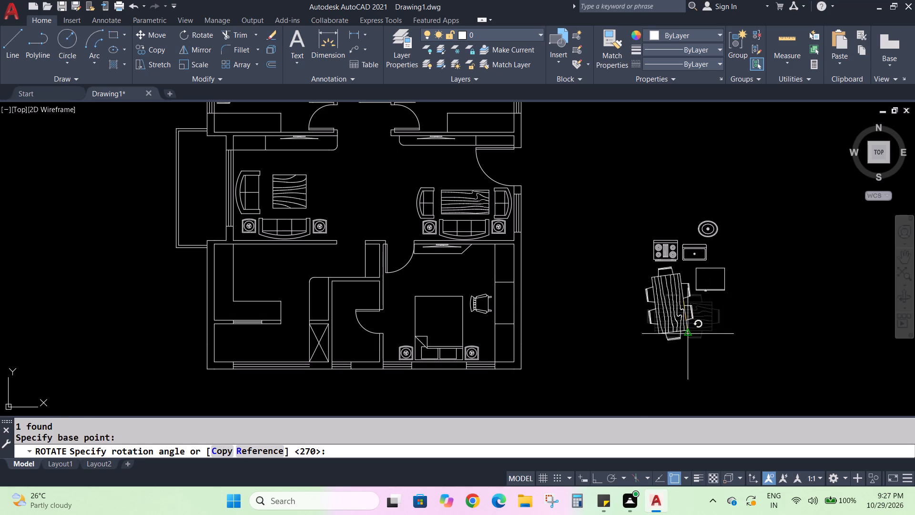
pyautogui.click(589, 483)
pyautogui.click(595, 480)
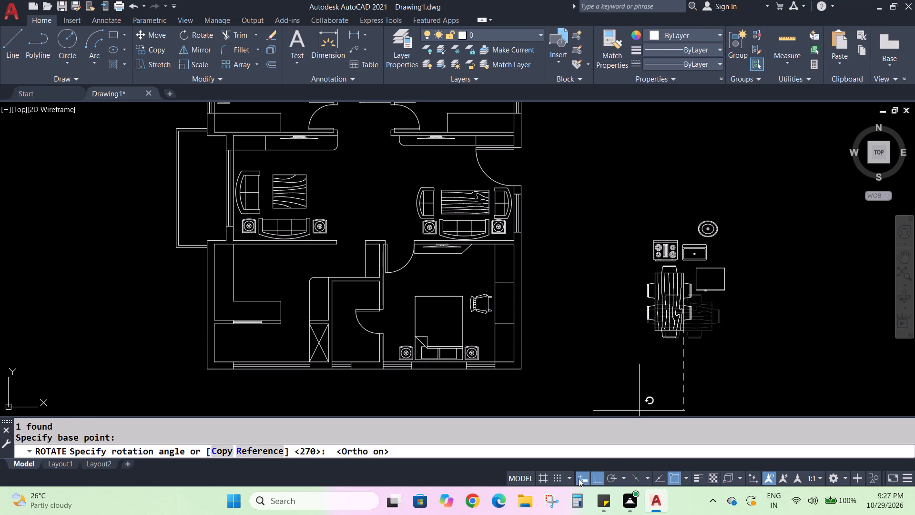
pyautogui.click(579, 478)
pyautogui.click(662, 366)
# With Ortho off, move the dining table block into the open space between the two sitting areas.
pyautogui.click(663, 305)
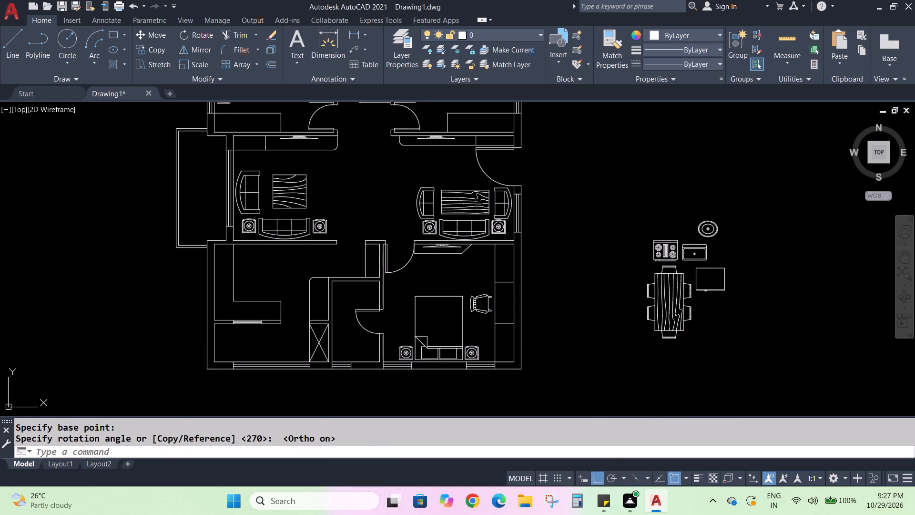
pyautogui.click(163, 36)
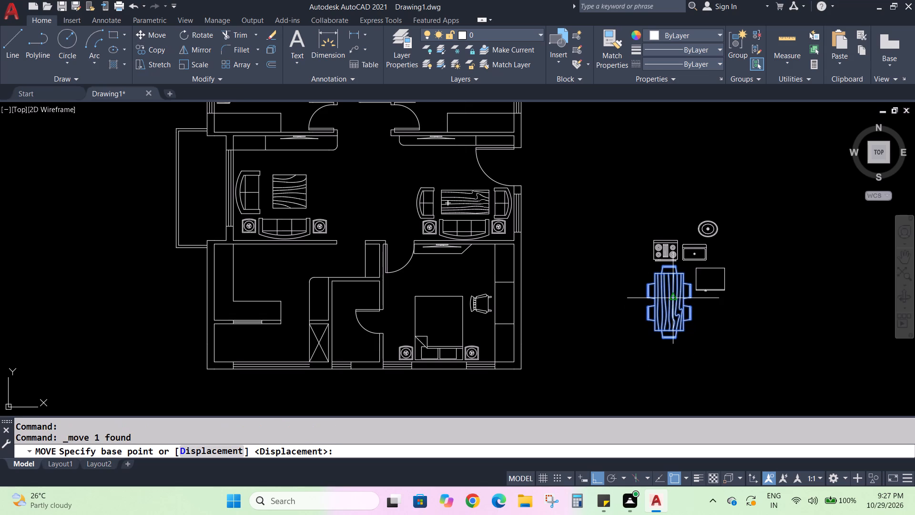
pyautogui.click(668, 302)
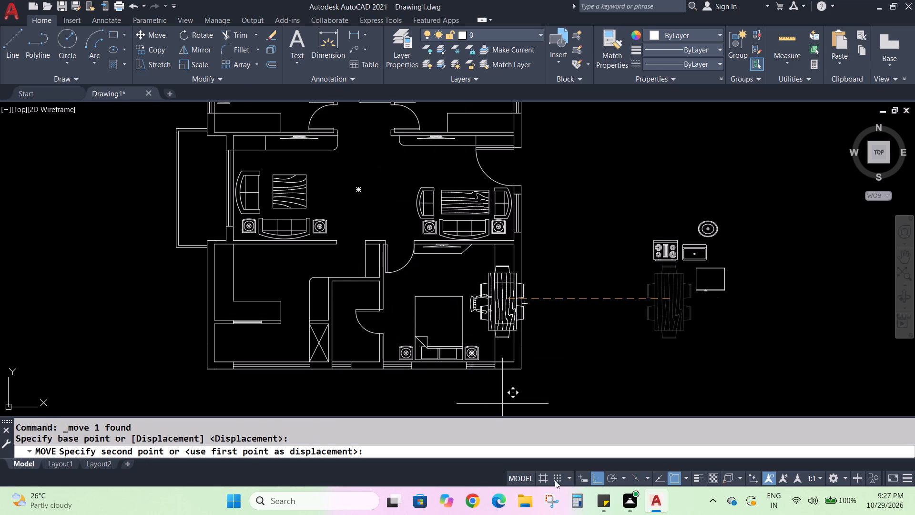
pyautogui.click(595, 479)
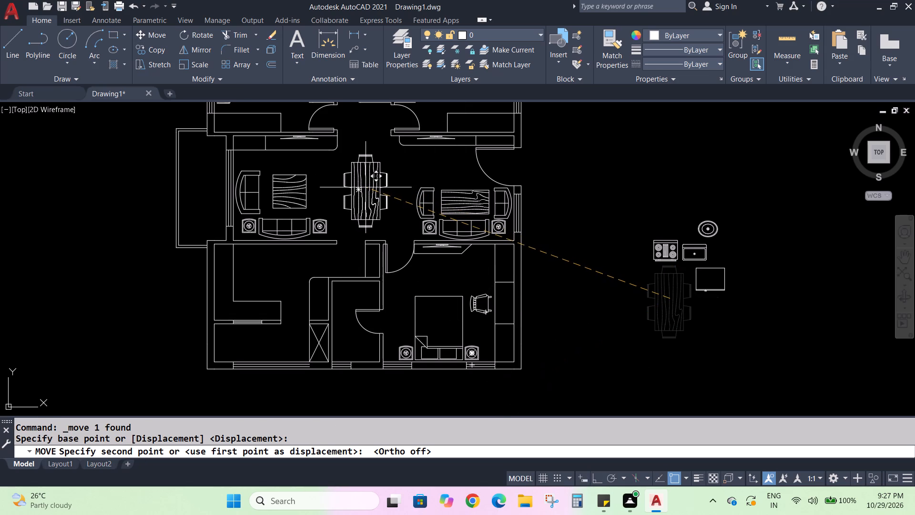
pyautogui.click(366, 189)
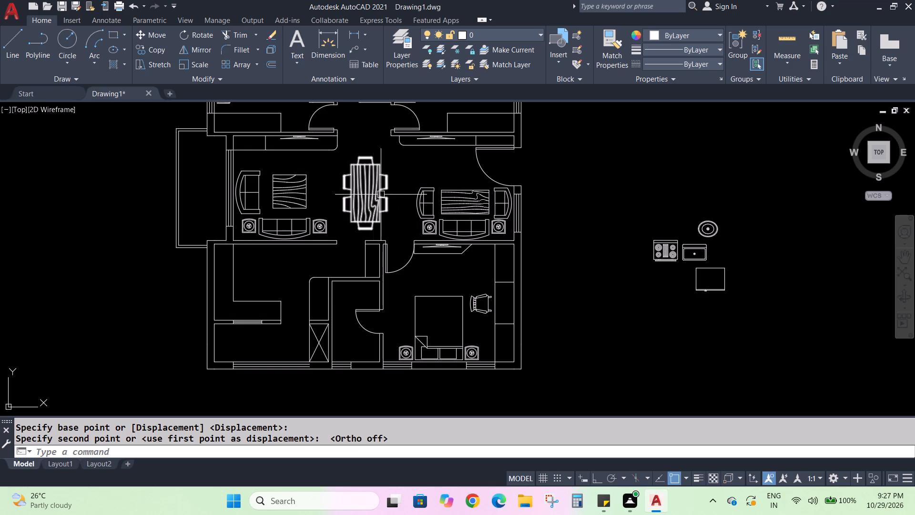
# Move the oval wash basin block from beside the plan to the open floor near the narrow counter below the dining table.
pyautogui.scroll(-1, 397, 212)
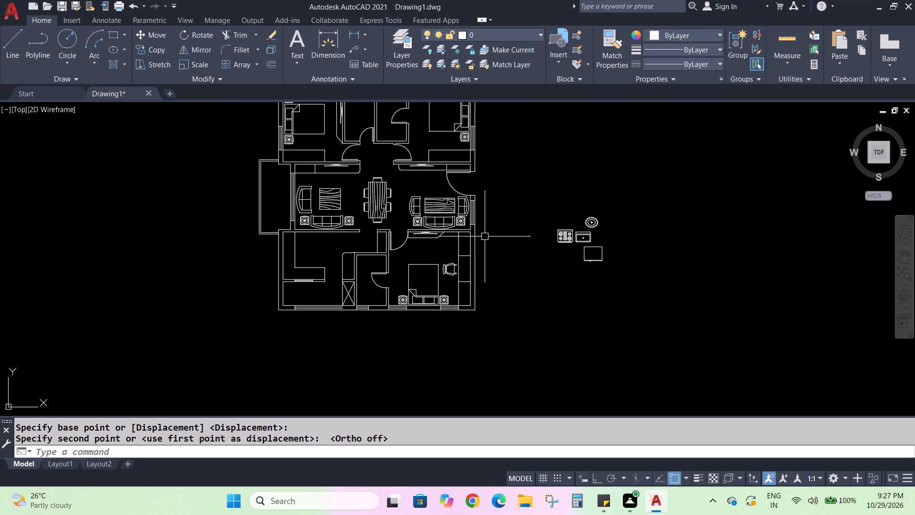
pyautogui.moveTo(483, 252); pyautogui.dragTo(528, 309, button='middle')
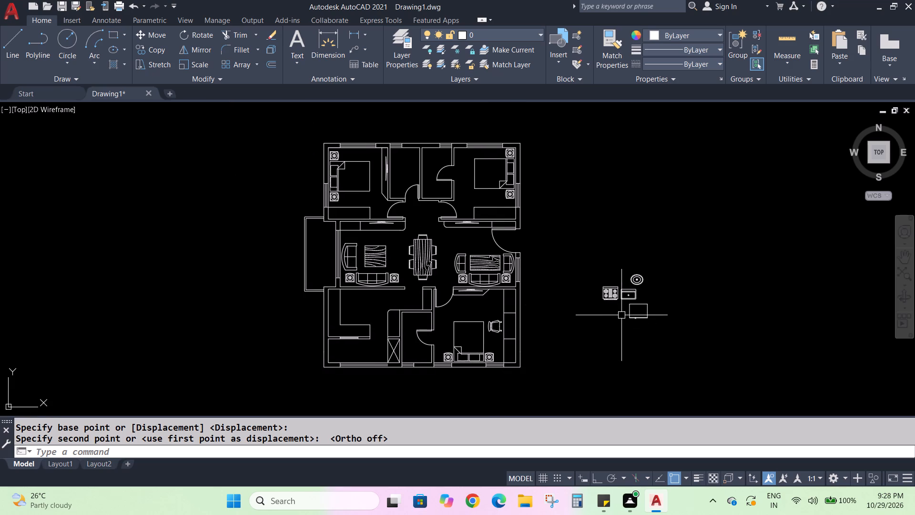
pyautogui.scroll(2, 602, 293)
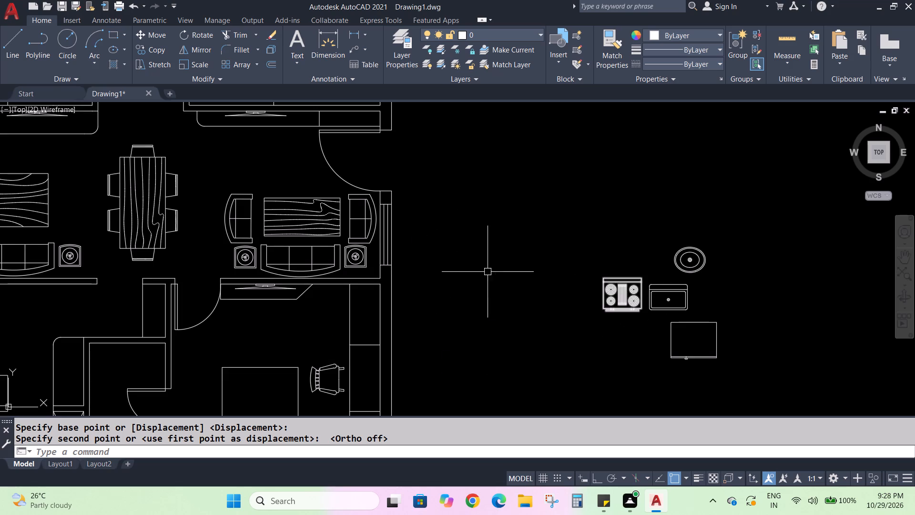
pyautogui.moveTo(474, 304); pyautogui.dragTo(521, 286, button='middle')
pyautogui.click(728, 233)
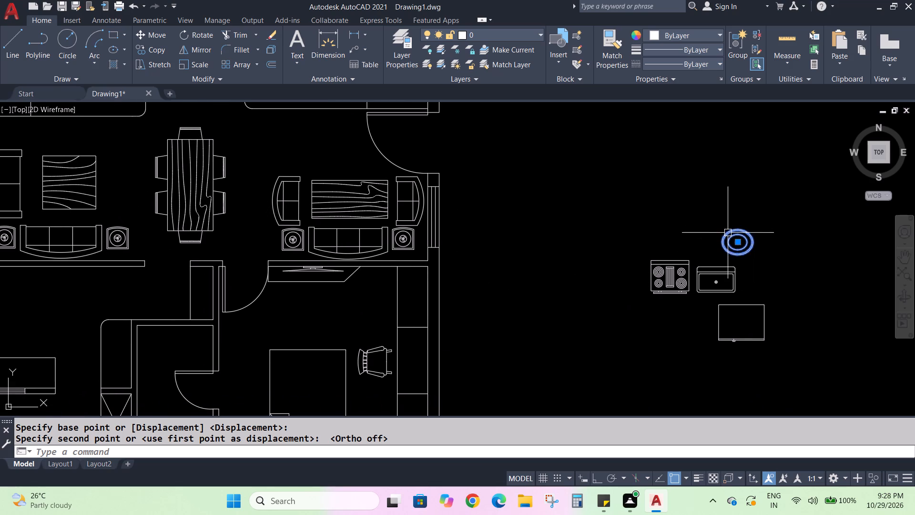
pyautogui.click(161, 34)
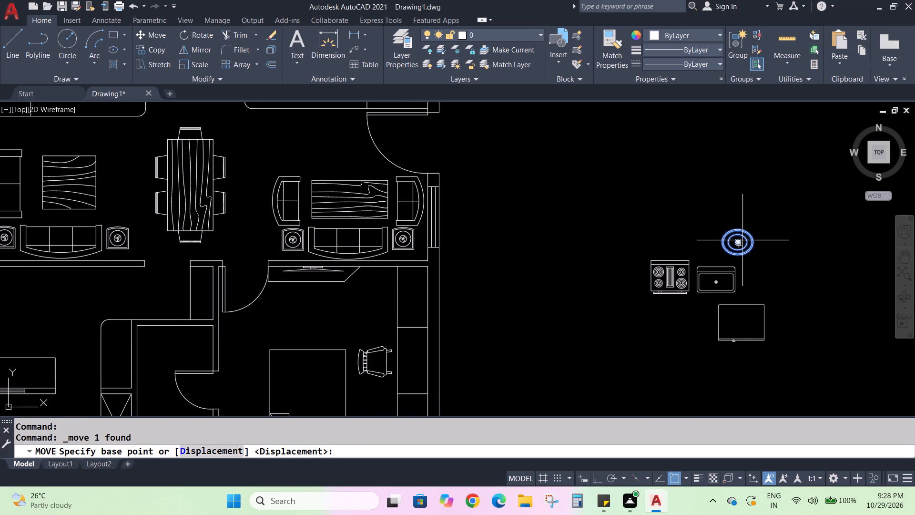
pyautogui.click(739, 243)
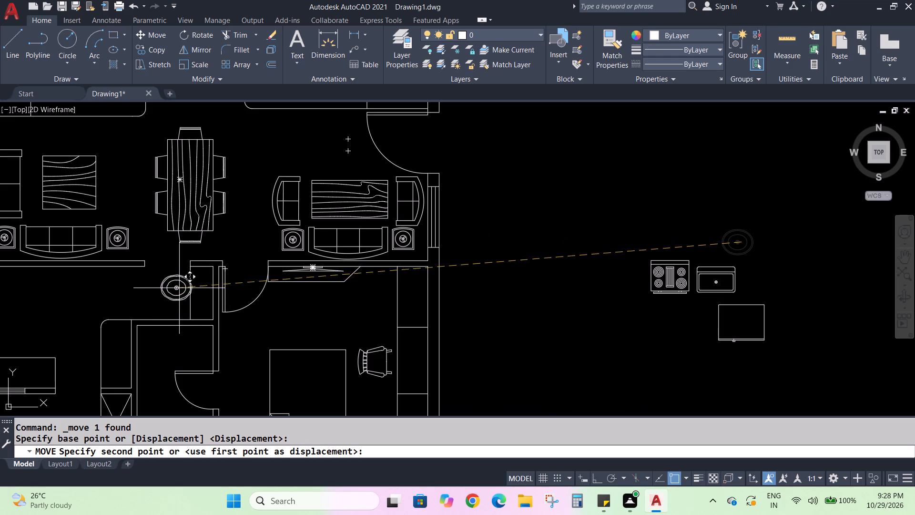
pyautogui.click(168, 295)
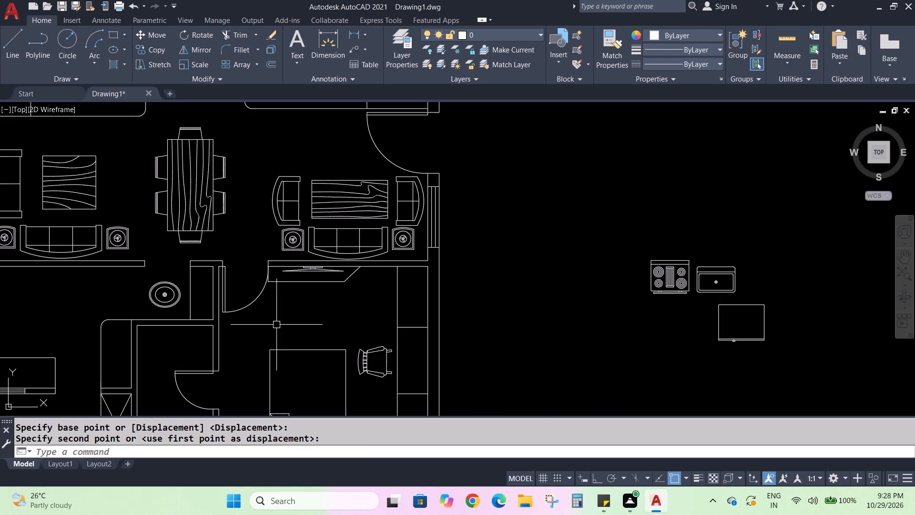
pyautogui.press('Escape')
pyautogui.press('Escape')
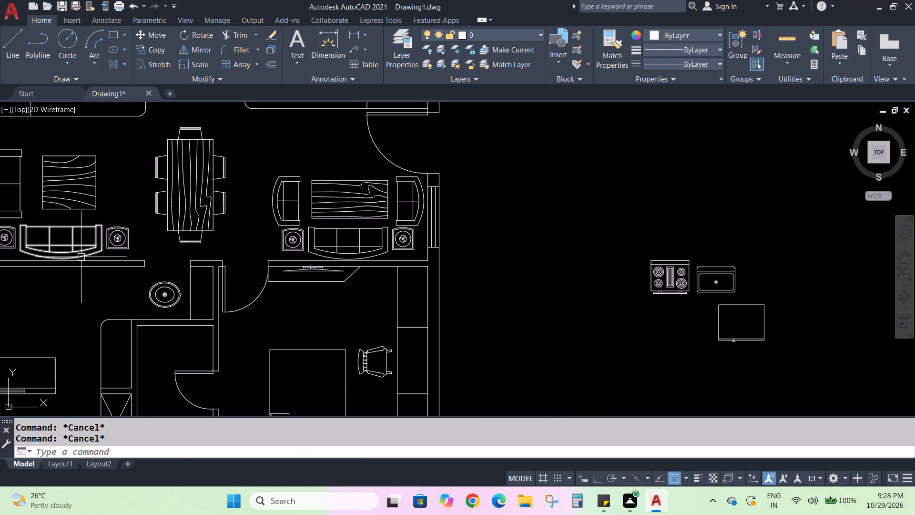
# With Ortho on, rotate the oval wash basin a quarter turn so its long side runs vertically.
pyautogui.click(170, 281)
pyautogui.click(191, 33)
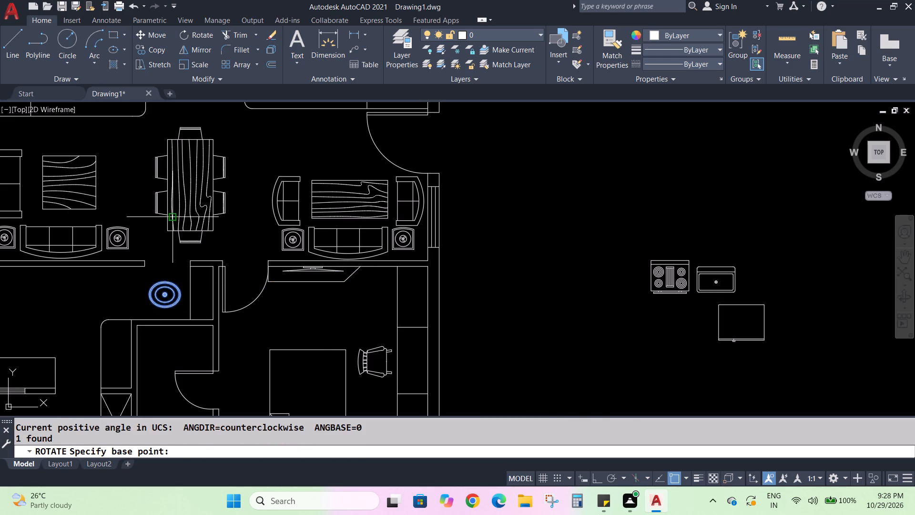
pyautogui.click(594, 476)
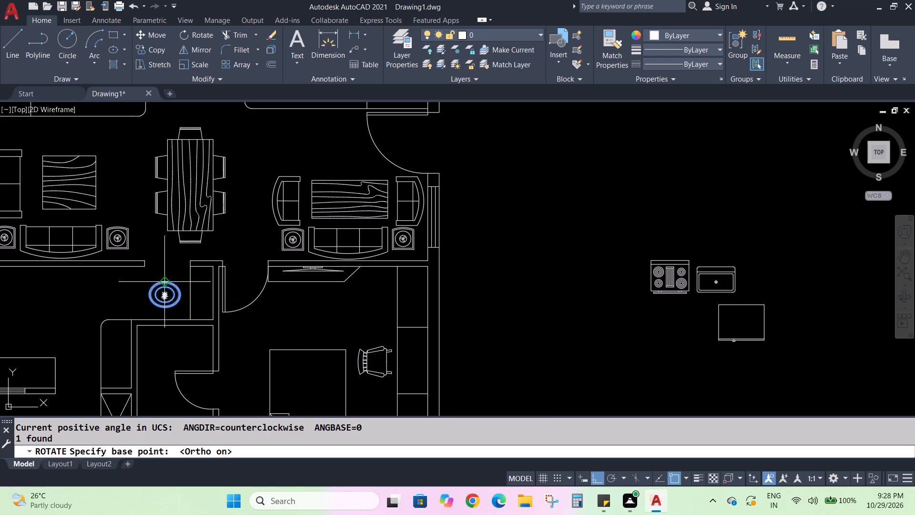
pyautogui.click(164, 281)
pyautogui.click(174, 261)
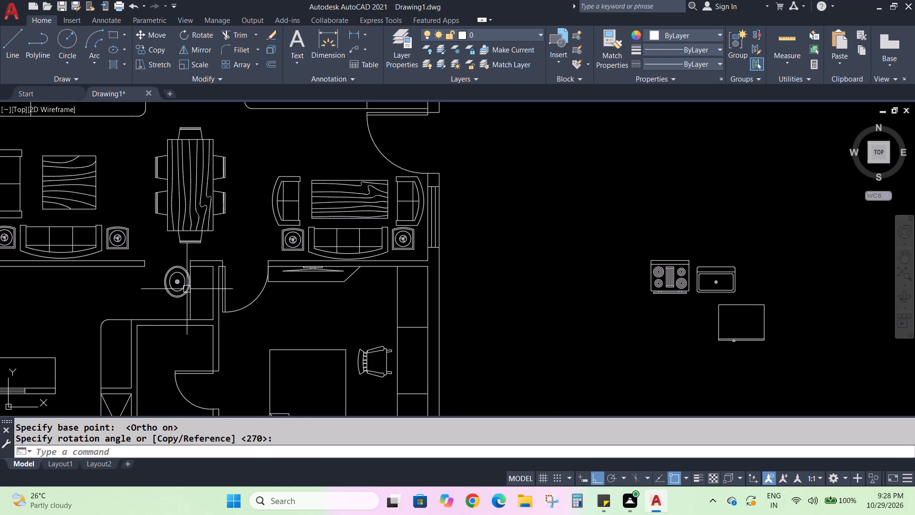
# With Ortho off, compare the basin with the narrow counter and place it on the open floor a little away from the counter.
pyautogui.click(179, 282)
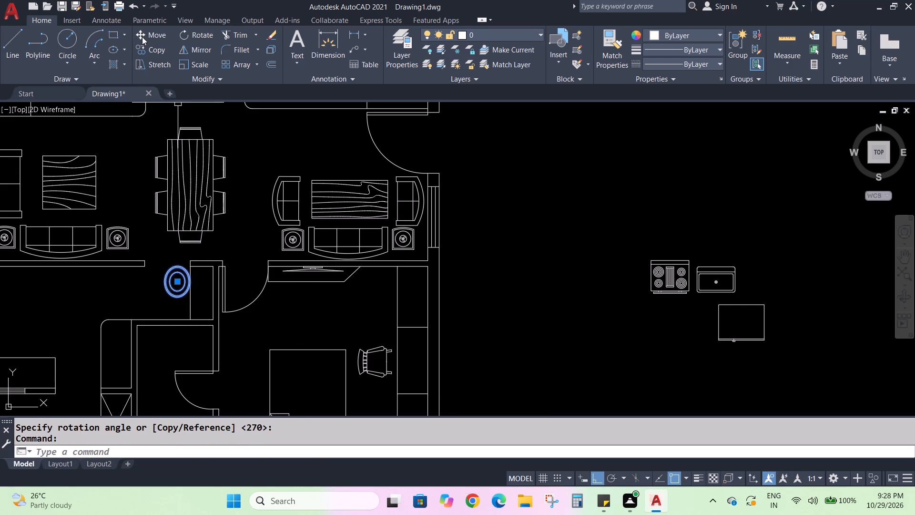
pyautogui.click(150, 35)
pyautogui.scroll(2, 170, 248)
pyautogui.moveTo(139, 268); pyautogui.dragTo(161, 135, button='middle')
pyautogui.scroll(1, 140, 261)
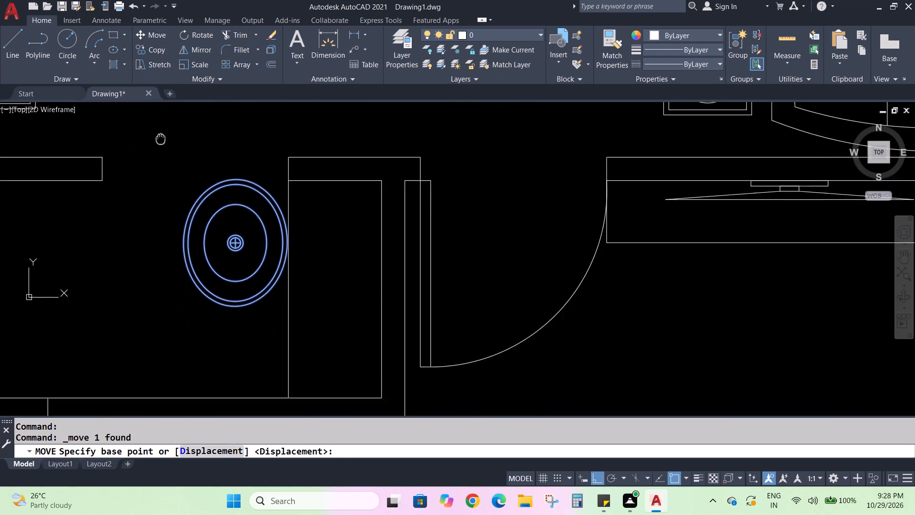
pyautogui.moveTo(161, 135); pyautogui.dragTo(161, 130, button='middle')
pyautogui.scroll(1, 170, 169)
pyautogui.click(272, 250)
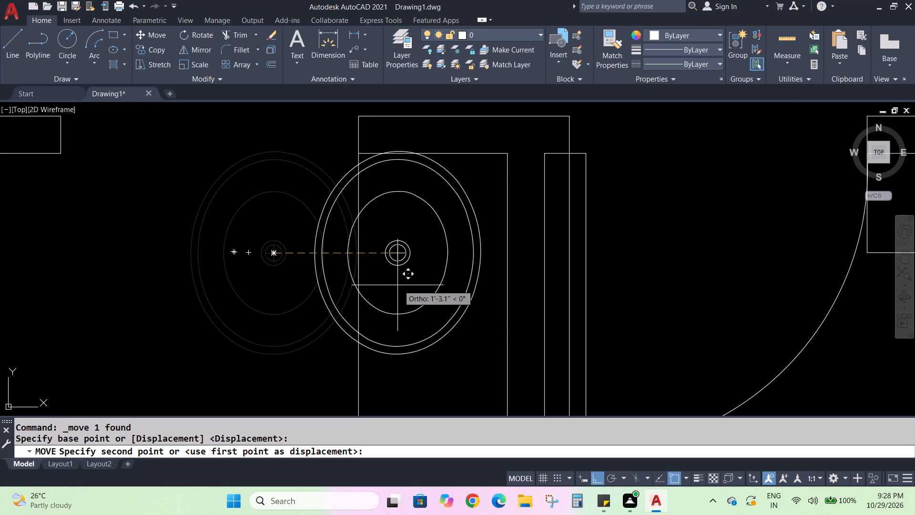
pyautogui.scroll(-2, 428, 337)
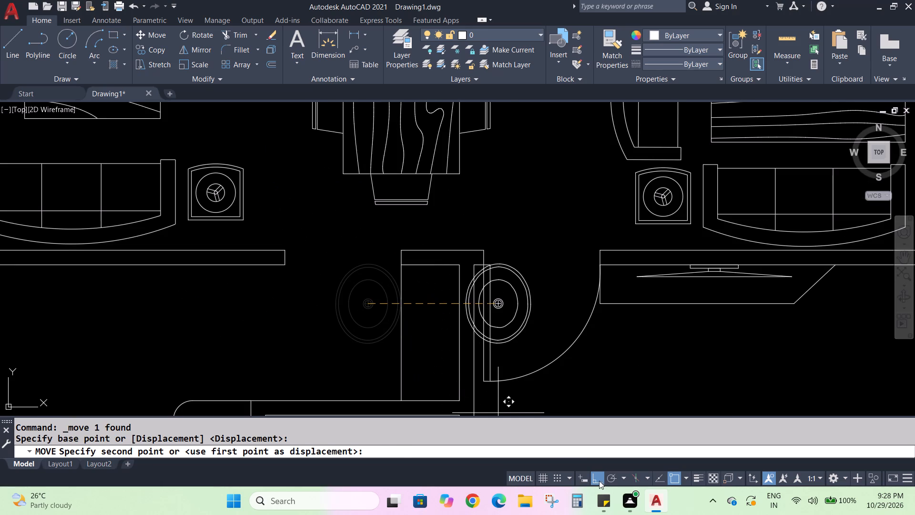
pyautogui.click(599, 481)
pyautogui.scroll(2, 422, 328)
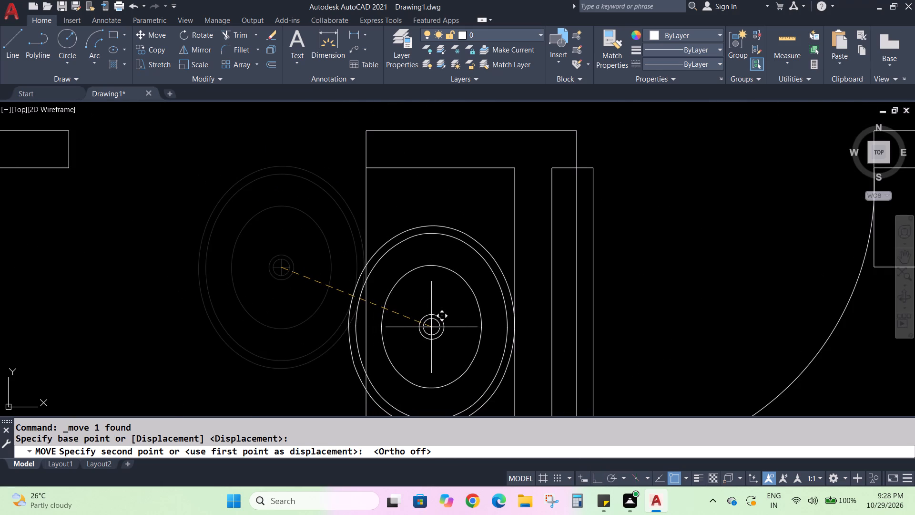
pyautogui.scroll(-1, 431, 327)
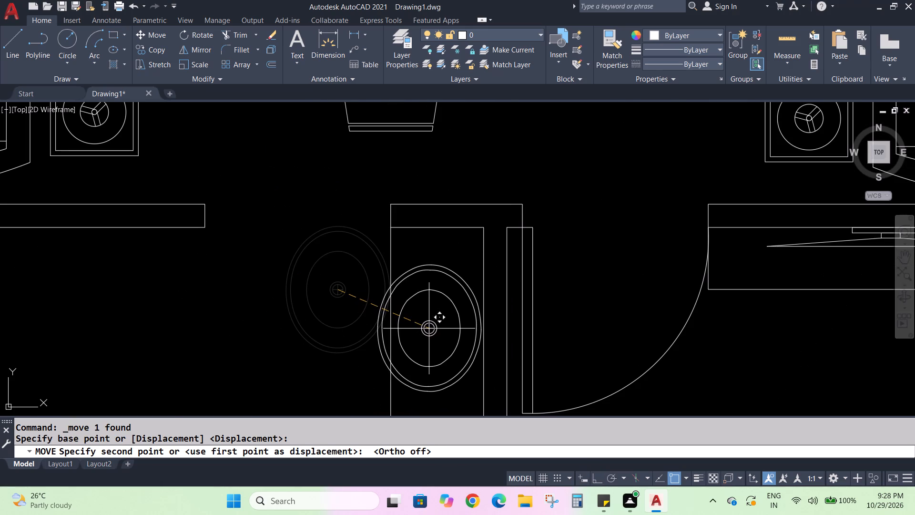
pyautogui.scroll(-1, 431, 320)
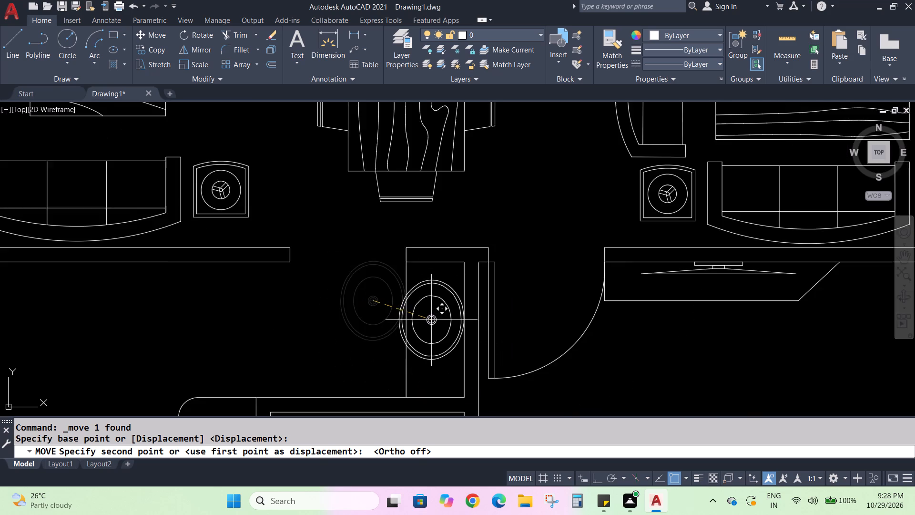
pyautogui.scroll(-1, 431, 320)
pyautogui.scroll(3, 435, 334)
pyautogui.scroll(-2, 433, 320)
pyautogui.scroll(2, 438, 350)
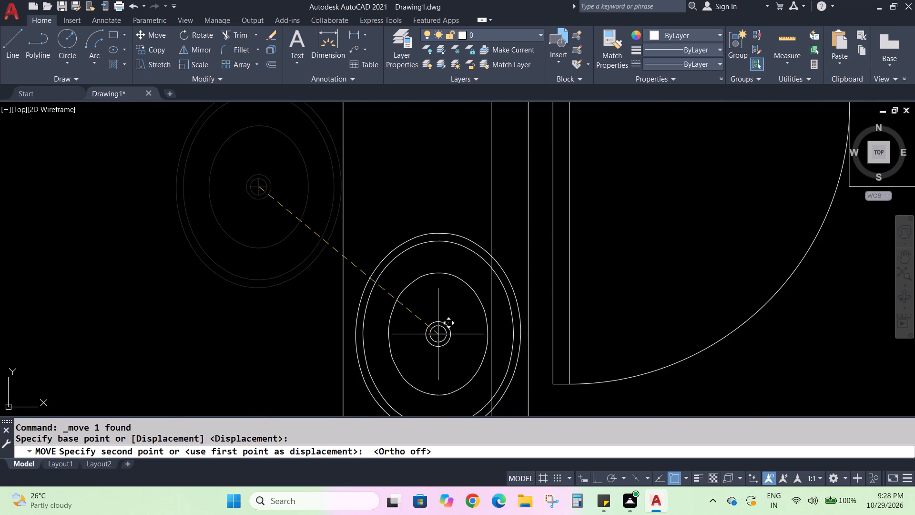
pyautogui.scroll(-1, 438, 315)
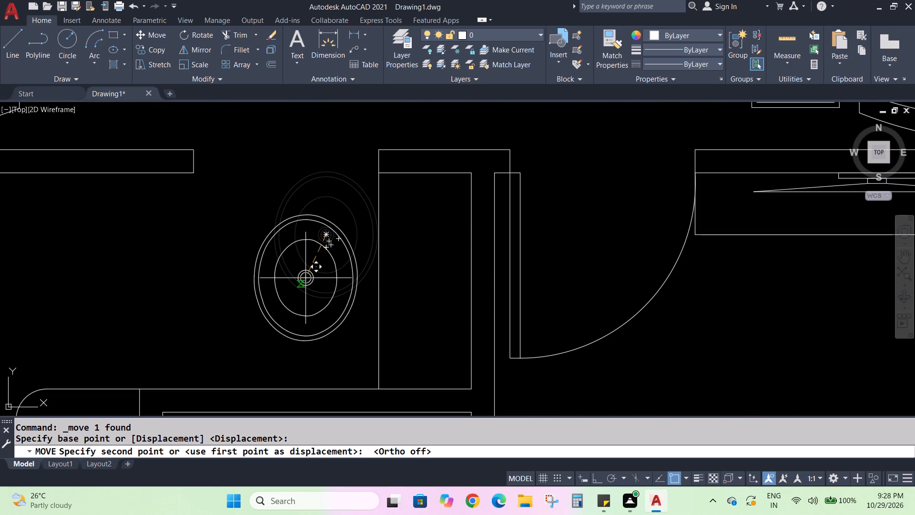
pyautogui.click(305, 278)
# Scale the basin down about its counter-side edge until it is slightly narrower than the counter.
pyautogui.click(338, 255)
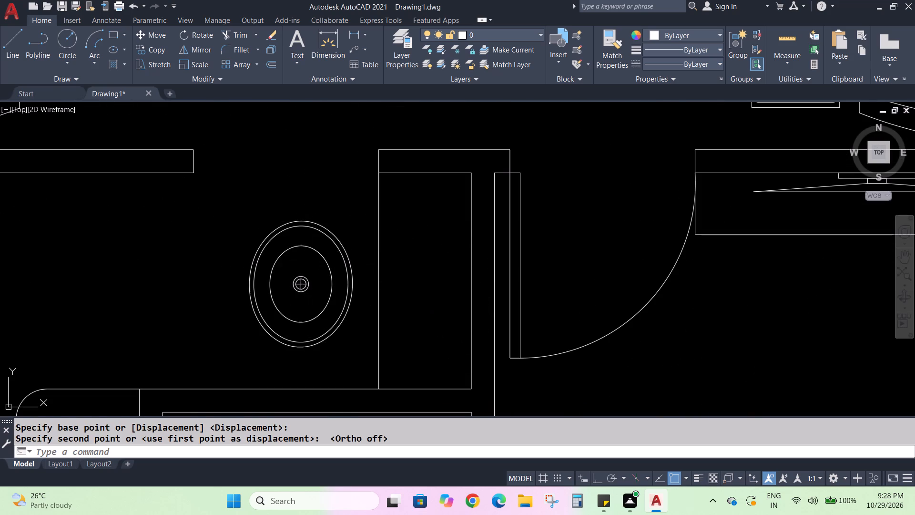
pyautogui.click(193, 62)
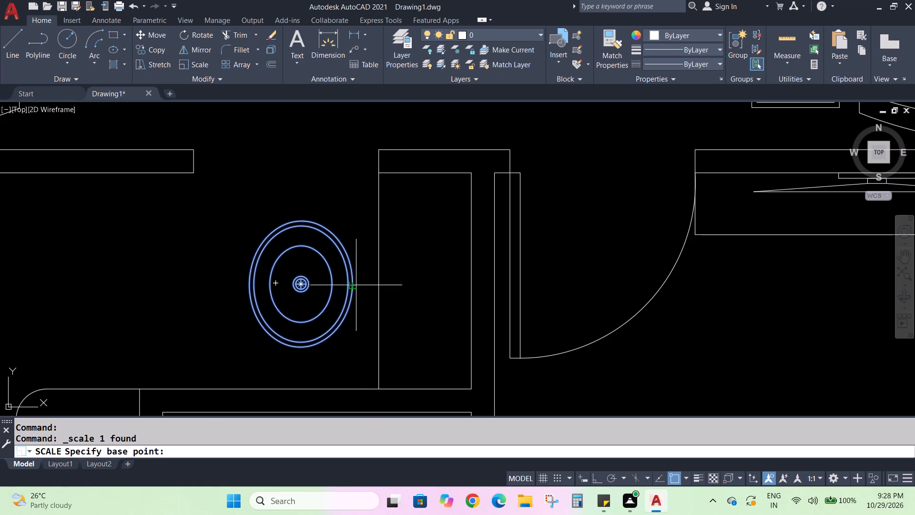
pyautogui.click(353, 289)
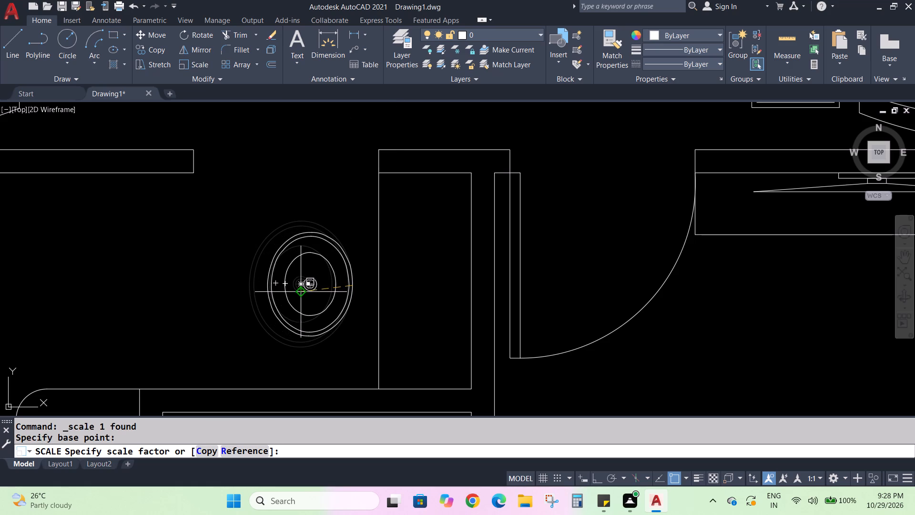
pyautogui.click(297, 291)
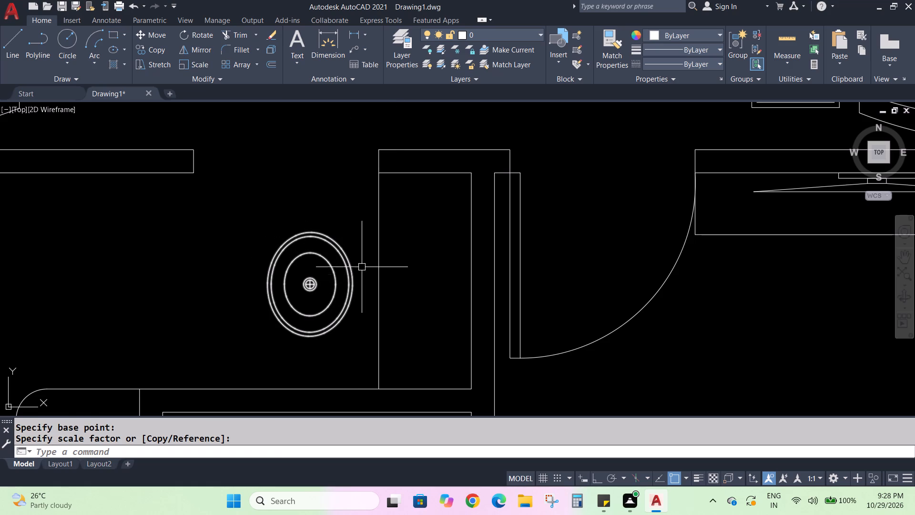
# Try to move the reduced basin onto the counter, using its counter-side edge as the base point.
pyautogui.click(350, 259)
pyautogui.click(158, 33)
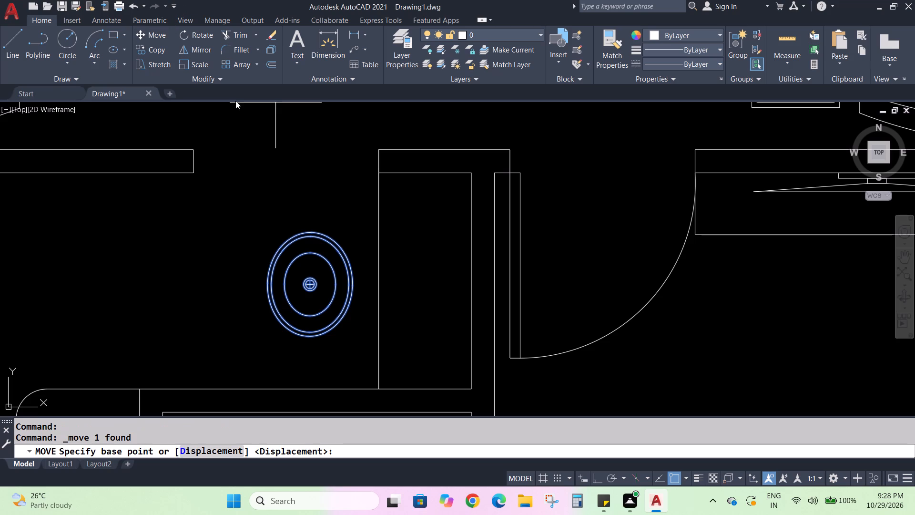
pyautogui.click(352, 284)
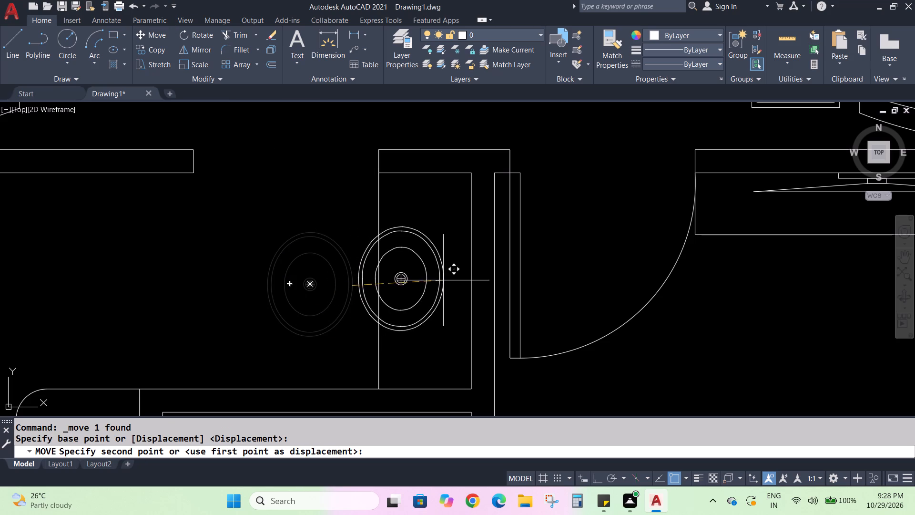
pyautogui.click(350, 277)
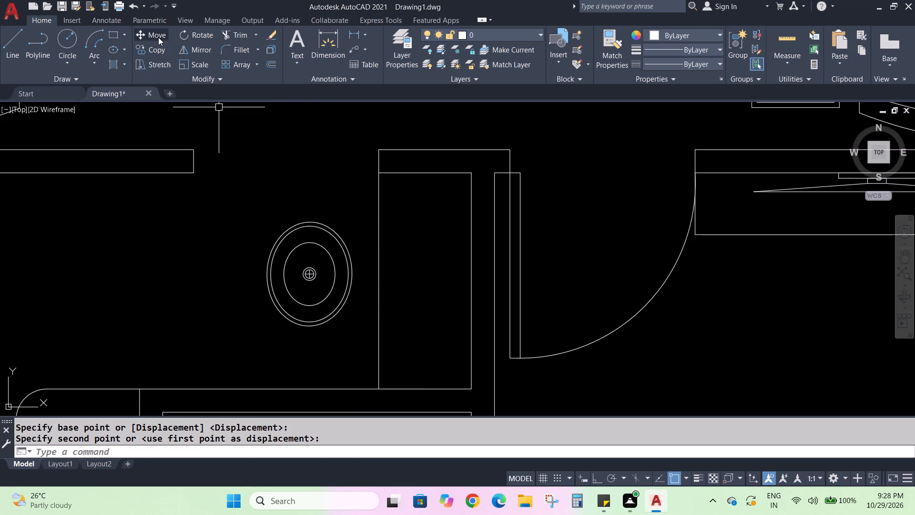
# Move the basin by its center onto the middle of the narrow counter beside the bedroom door.
pyautogui.click(320, 216)
pyautogui.click(319, 224)
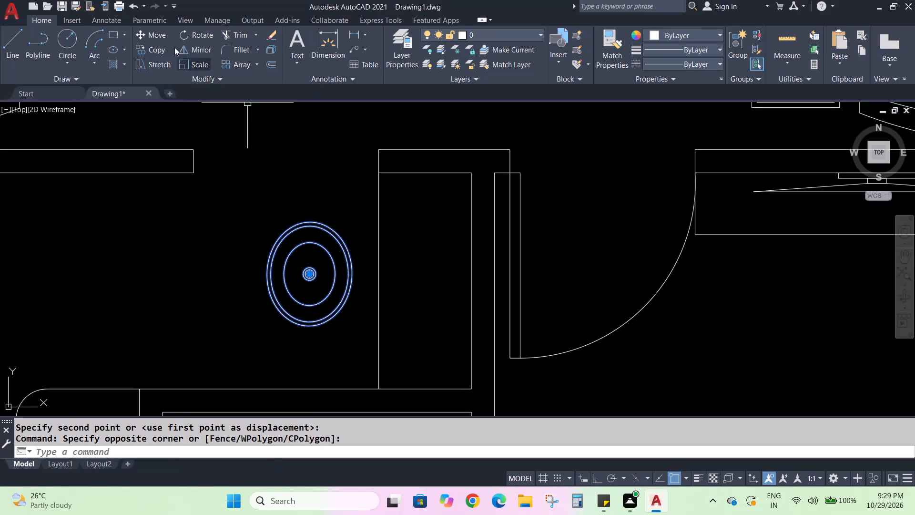
pyautogui.click(163, 38)
pyautogui.click(309, 273)
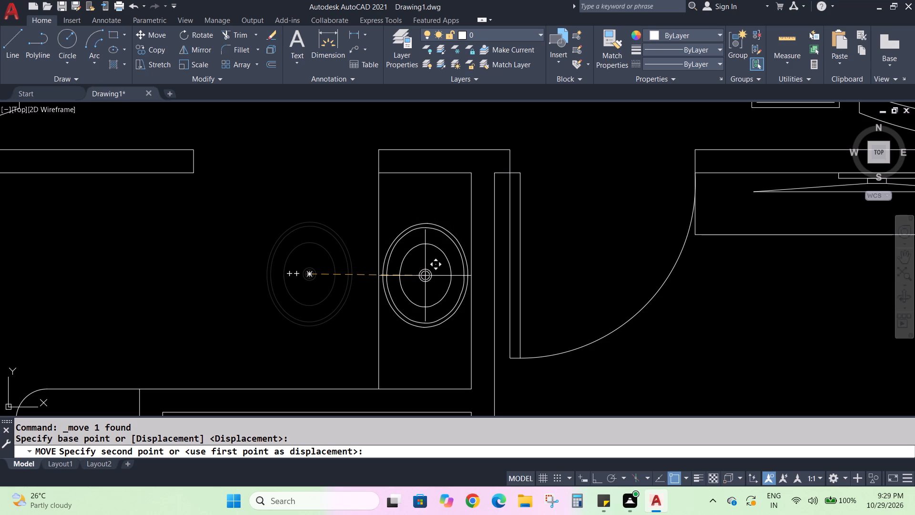
pyautogui.click(425, 276)
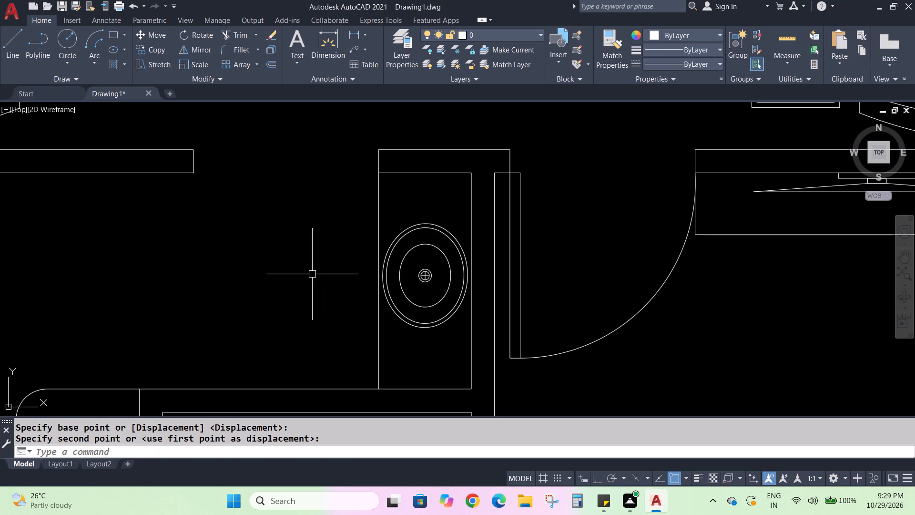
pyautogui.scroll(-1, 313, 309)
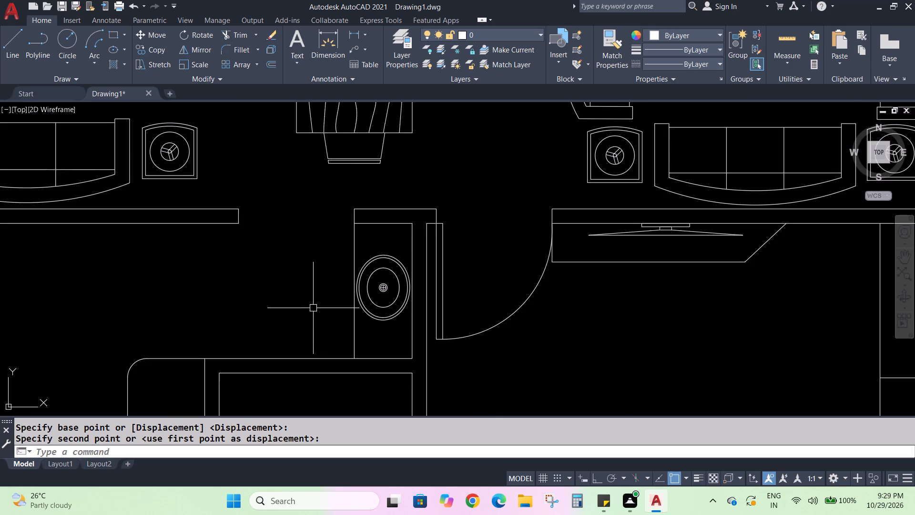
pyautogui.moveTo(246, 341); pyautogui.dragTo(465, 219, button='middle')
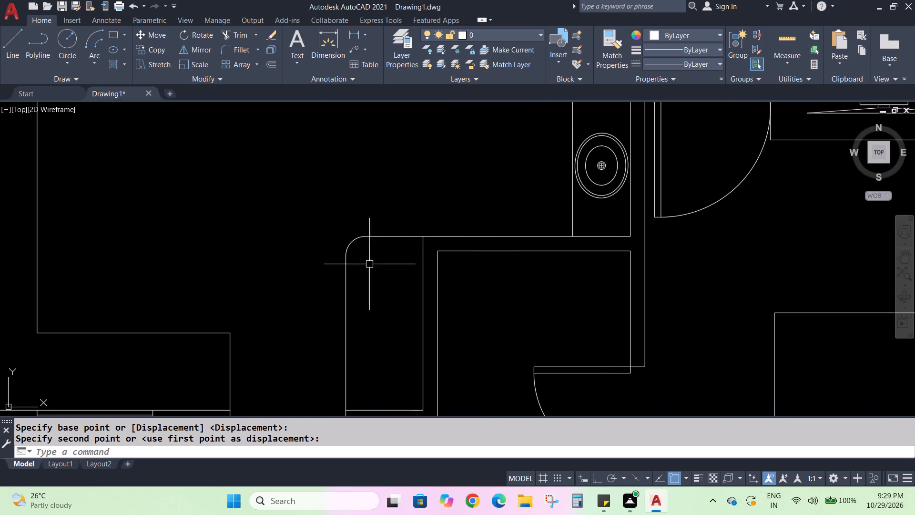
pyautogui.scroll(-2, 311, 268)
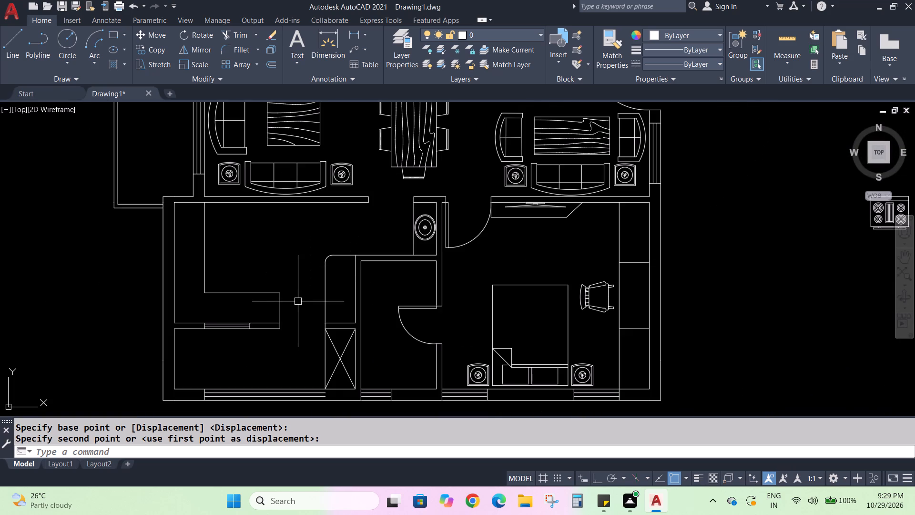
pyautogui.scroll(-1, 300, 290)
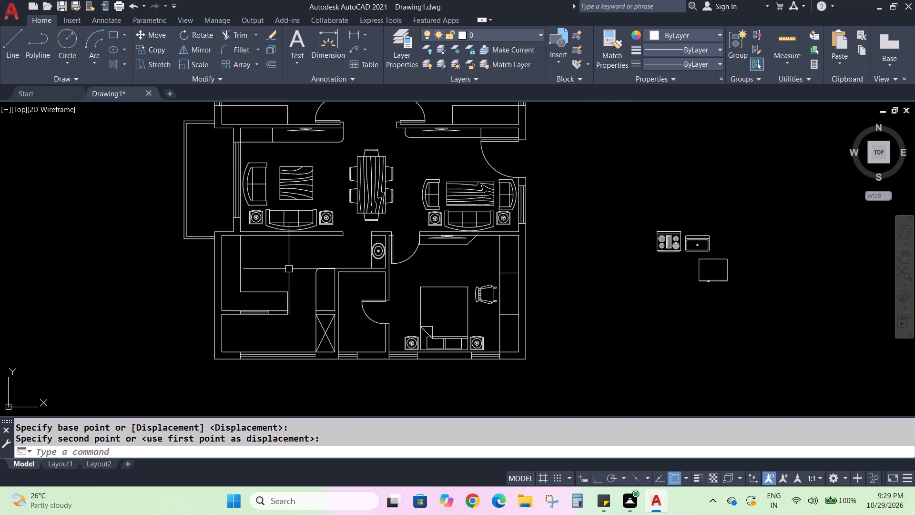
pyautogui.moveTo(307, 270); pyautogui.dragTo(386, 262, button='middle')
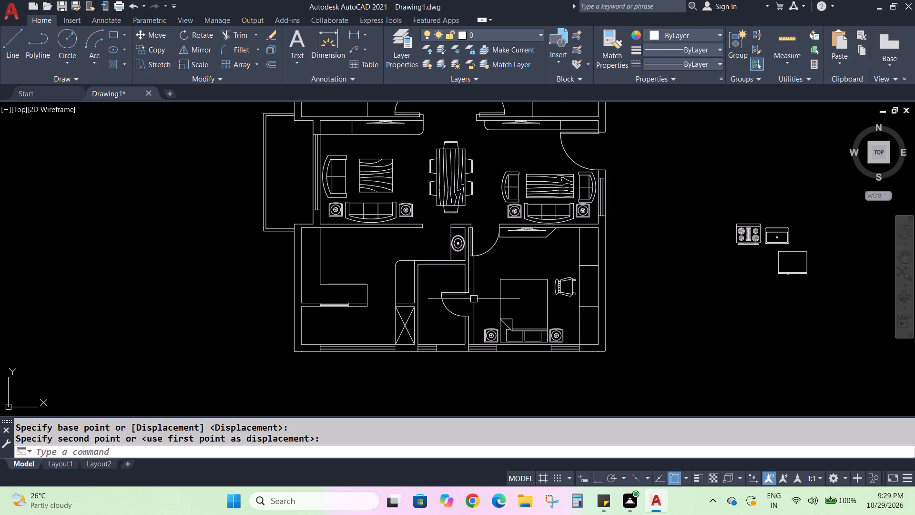
# Move the rectangular refrigerator block by its corner into the kitchen, just below the wall behind the living-room sofa.
pyautogui.click(800, 253)
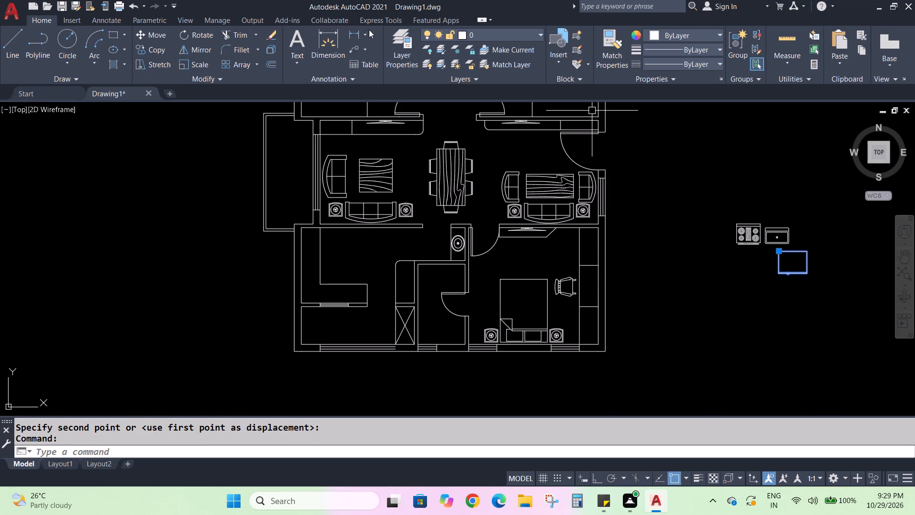
pyautogui.click(157, 34)
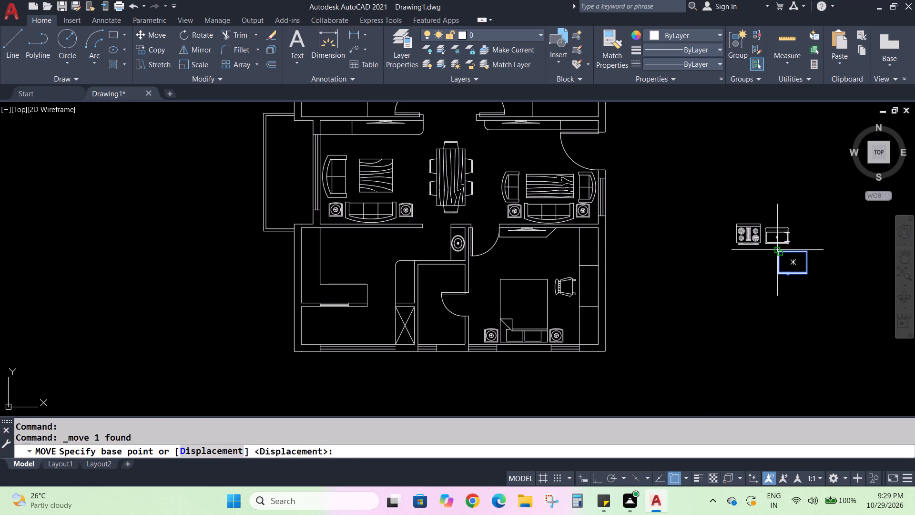
pyautogui.click(779, 253)
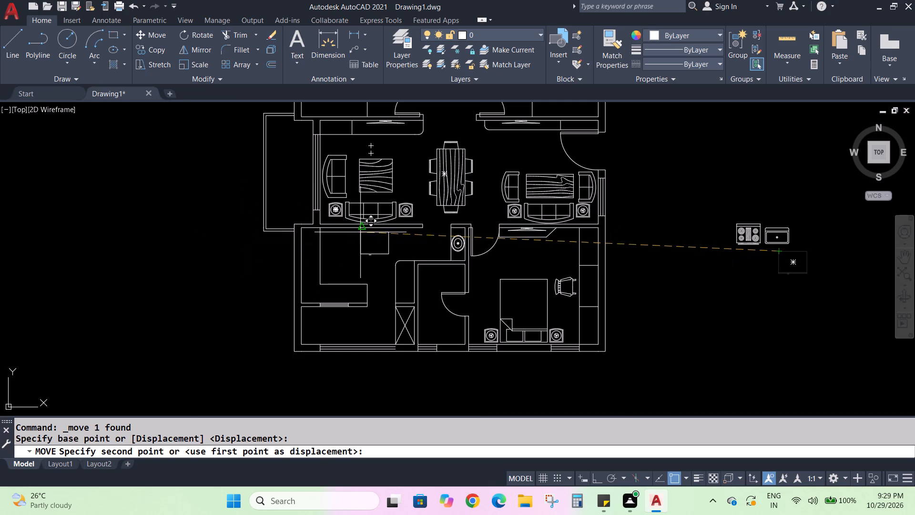
pyautogui.scroll(3, 360, 238)
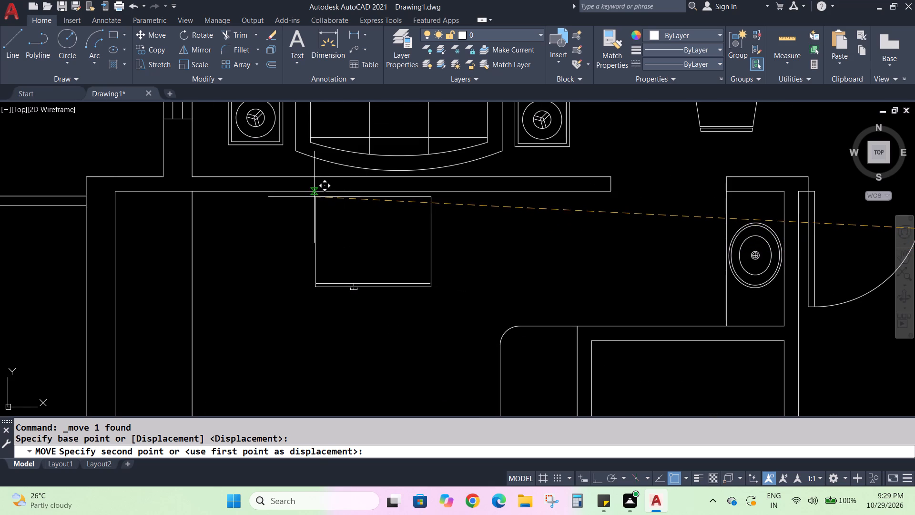
pyautogui.click(314, 200)
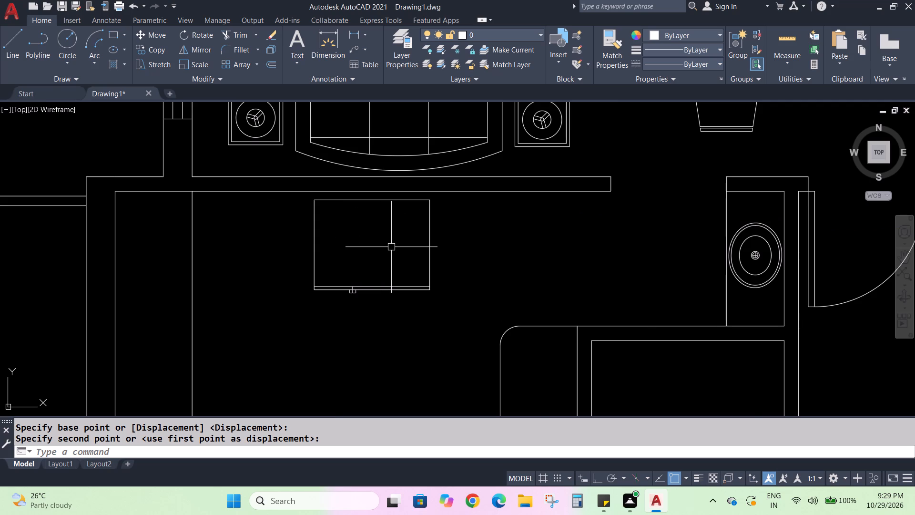
# Move the four-burner stove block to the open area just outside the kitchen's outer wall, beside the L-shaped counter.
pyautogui.scroll(-2, 388, 254)
pyautogui.moveTo(372, 309); pyautogui.dragTo(379, 290, button='middle')
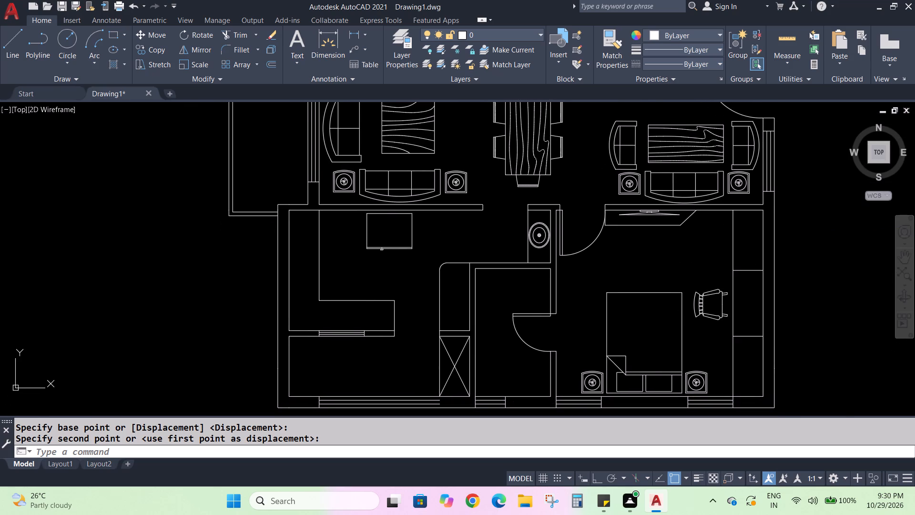
pyautogui.moveTo(825, 278); pyautogui.dragTo(673, 283, button='middle')
pyautogui.click(852, 225)
pyautogui.click(152, 30)
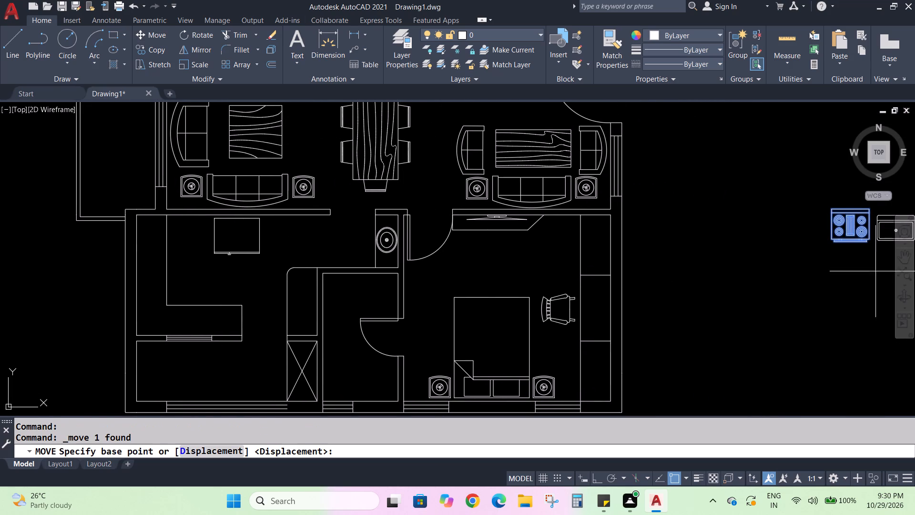
pyautogui.click(847, 225)
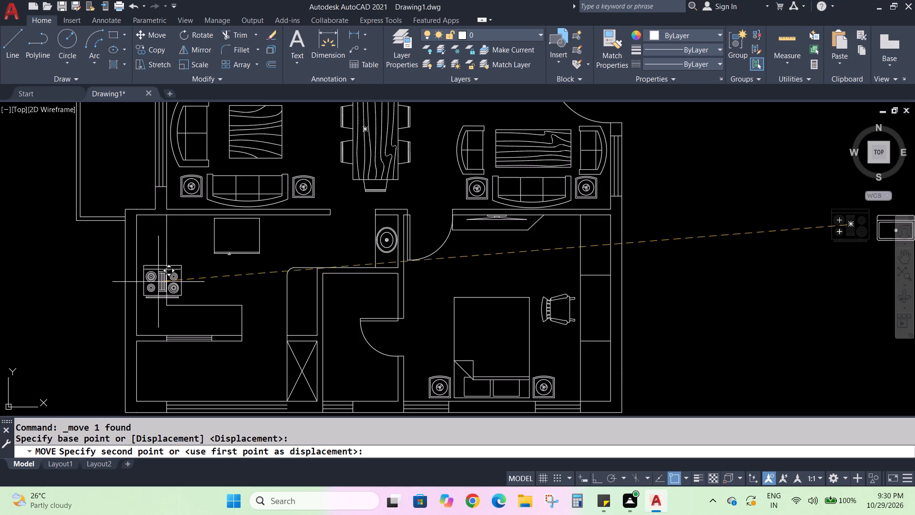
pyautogui.click(88, 277)
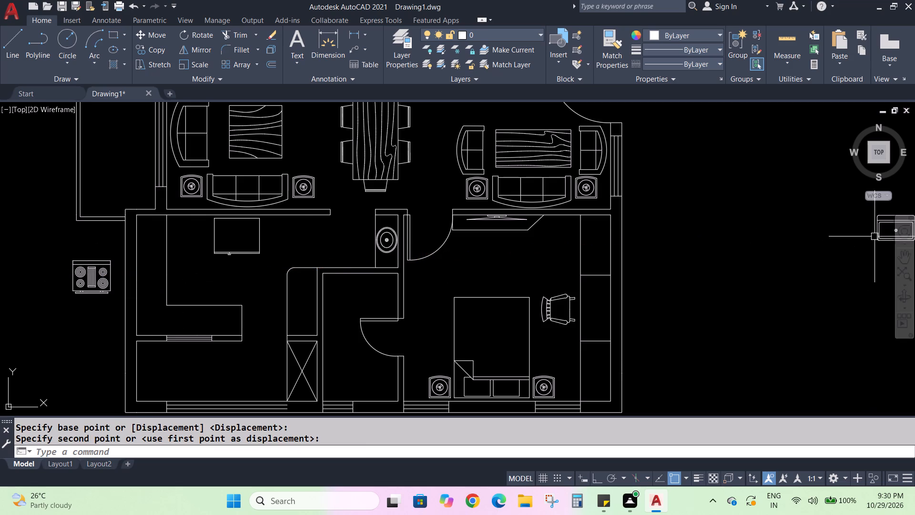
# Move the kitchen sink block to the open area outside the kitchen wall, directly below the stove.
pyautogui.click(877, 234)
pyautogui.click(151, 33)
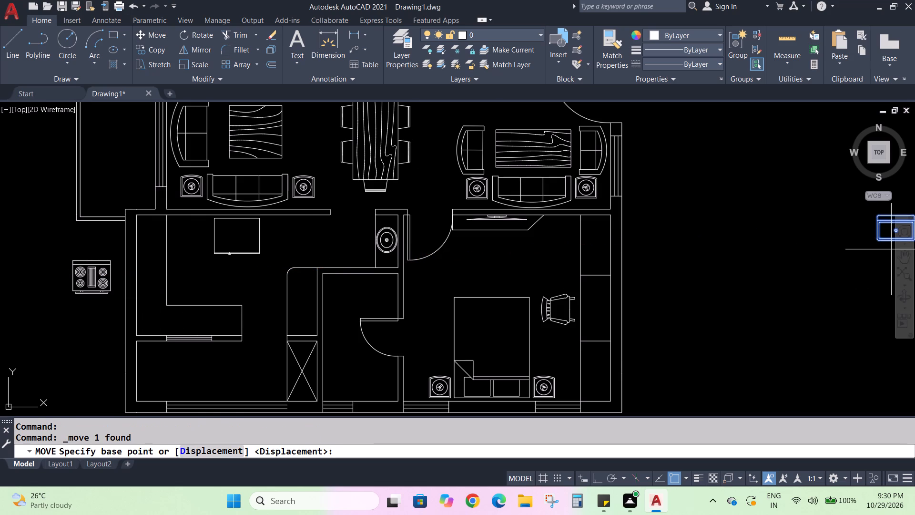
pyautogui.click(879, 235)
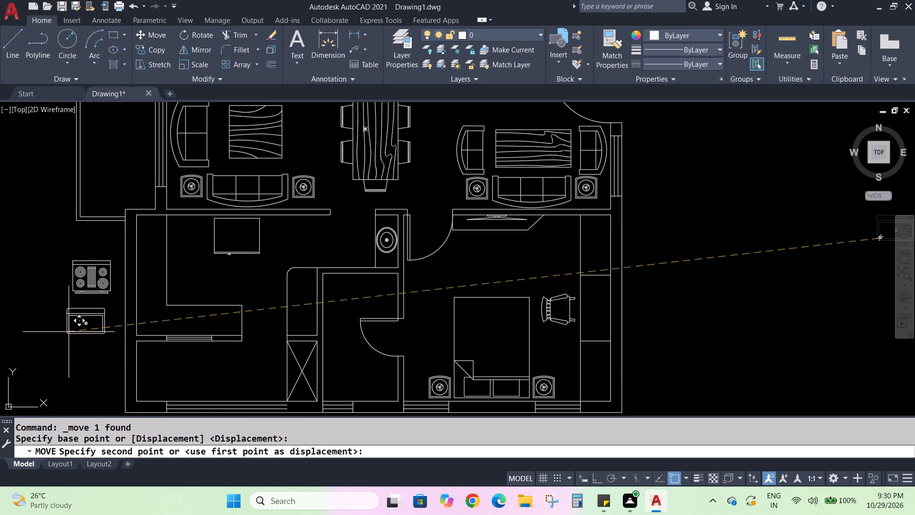
pyautogui.click(70, 332)
# With Ortho on, rotate the stove 90° about its back corner nearest the kitchen so its handle side faces the room.
pyautogui.moveTo(100, 368); pyautogui.dragTo(312, 357, button='middle')
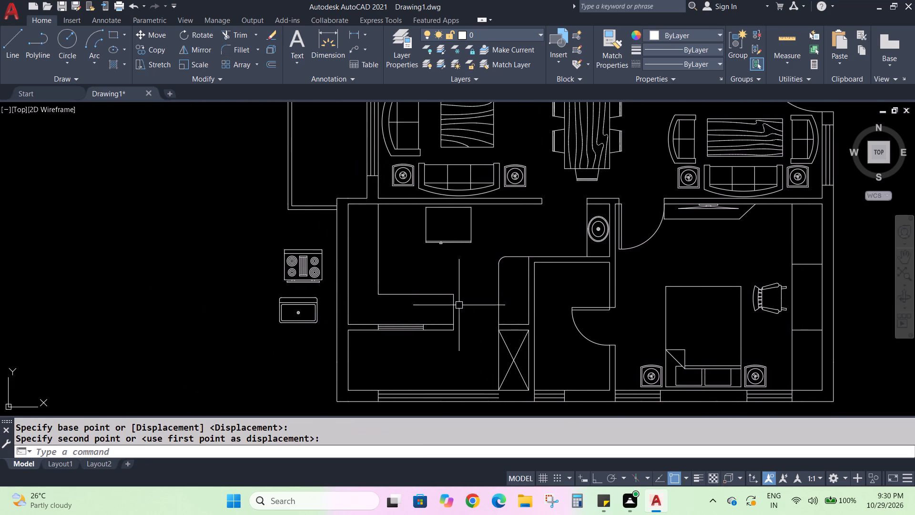
pyautogui.scroll(2, 459, 305)
pyautogui.moveTo(434, 317); pyautogui.dragTo(469, 335, button='middle')
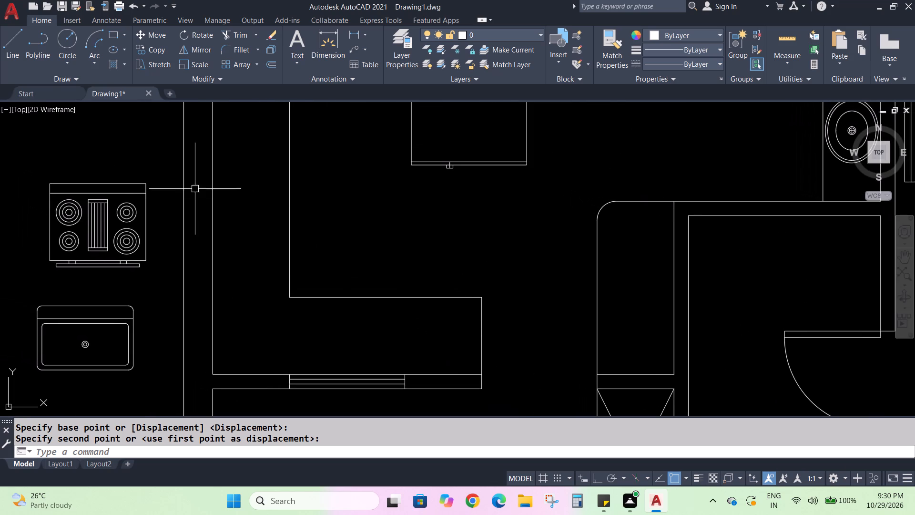
pyautogui.scroll(-1, 159, 214)
pyautogui.click(149, 209)
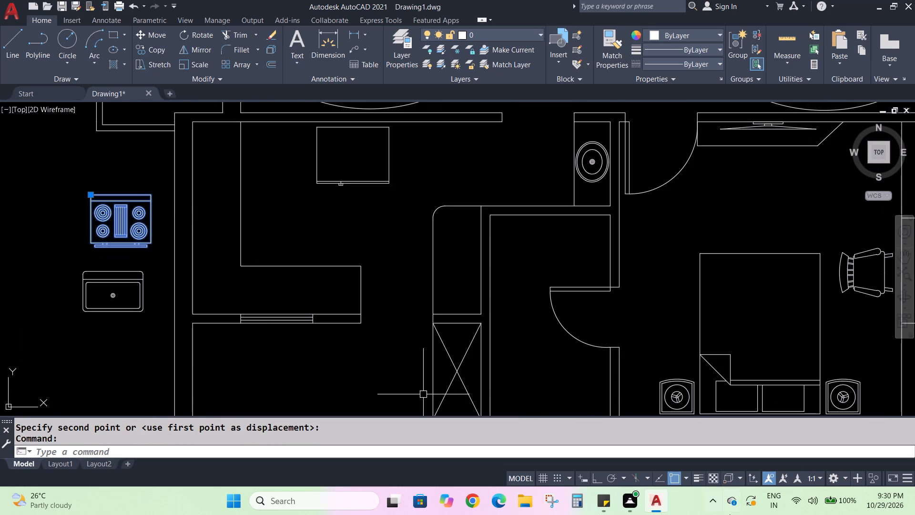
pyautogui.click(598, 481)
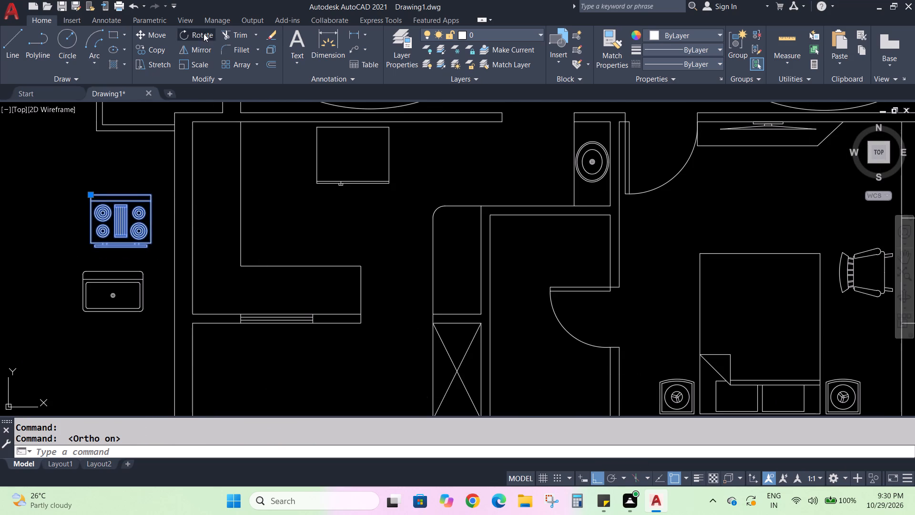
pyautogui.click(204, 33)
pyautogui.click(148, 195)
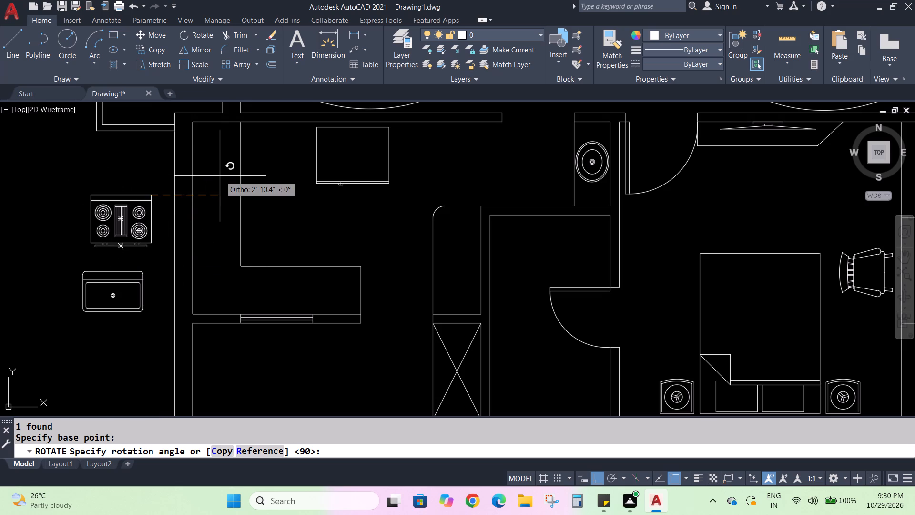
pyautogui.click(156, 156)
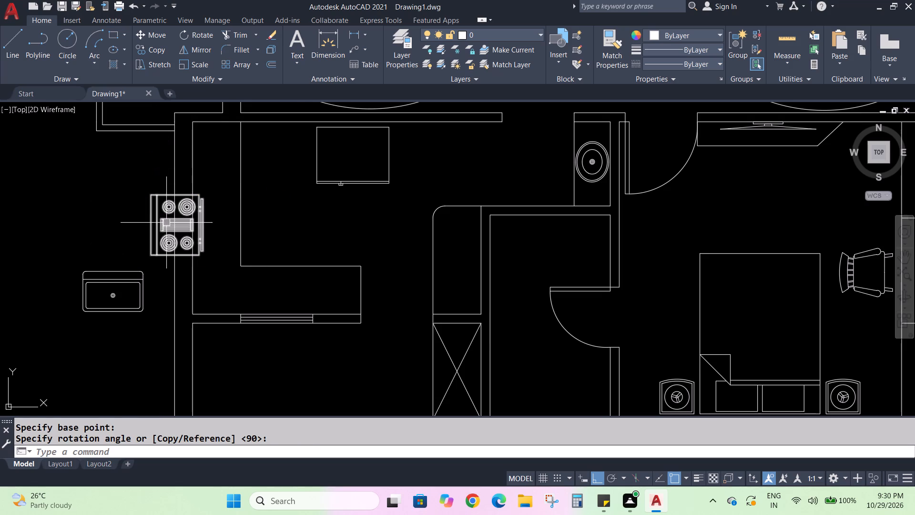
# With Ortho off, move the rotated stove onto the vertical leg of the L-shaped kitchen counter, close to the outer wall.
pyautogui.click(166, 223)
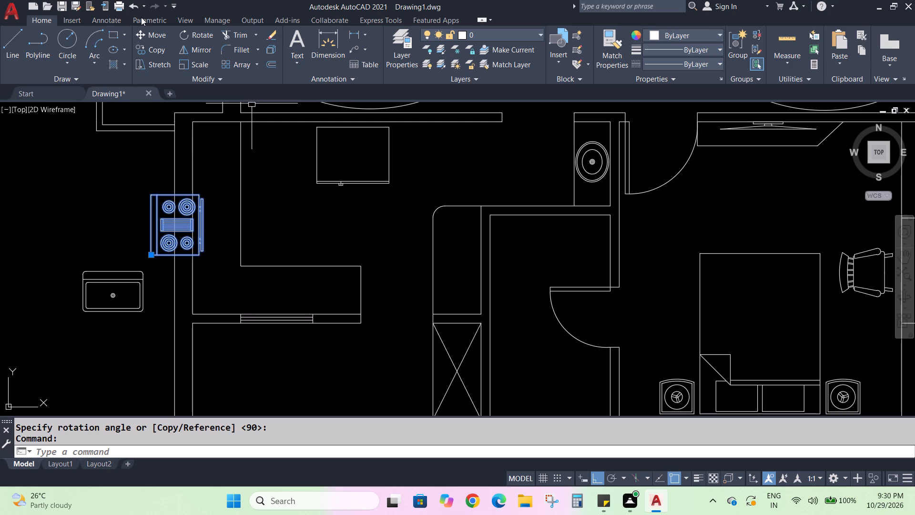
pyautogui.click(152, 31)
pyautogui.click(175, 221)
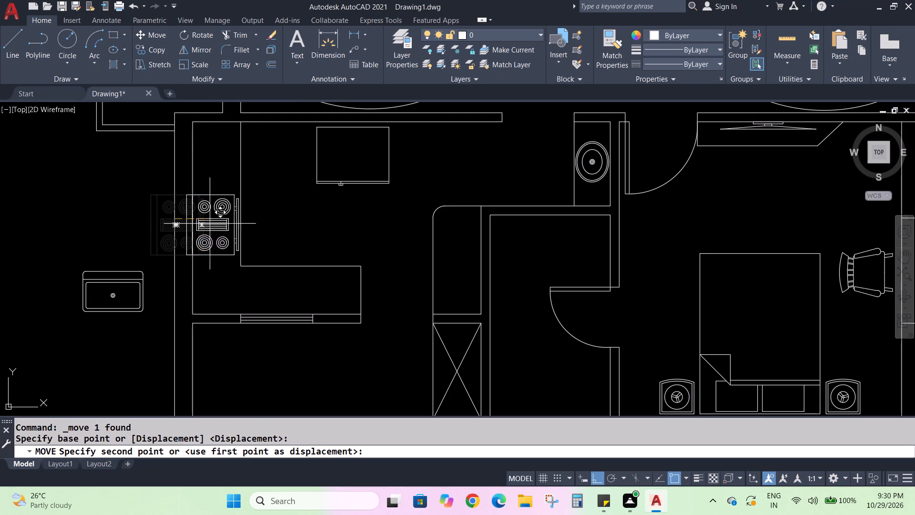
pyautogui.click(599, 479)
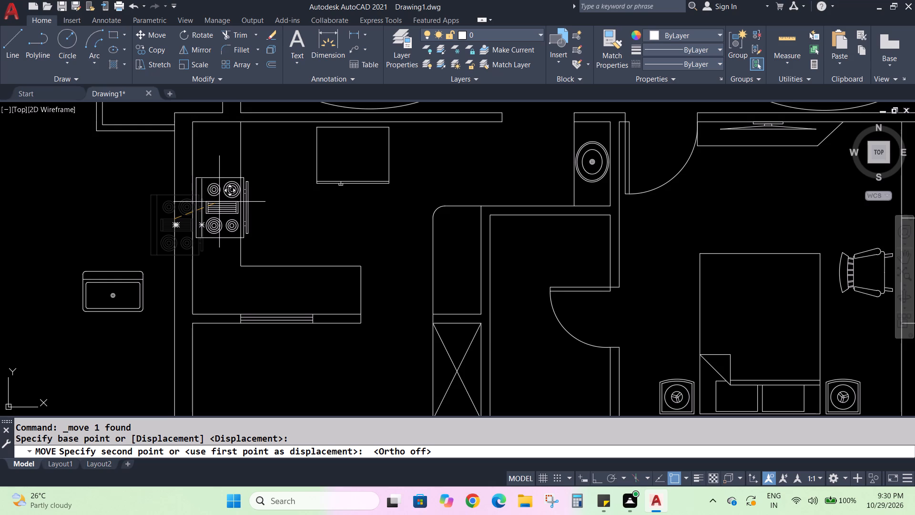
pyautogui.scroll(1, 219, 202)
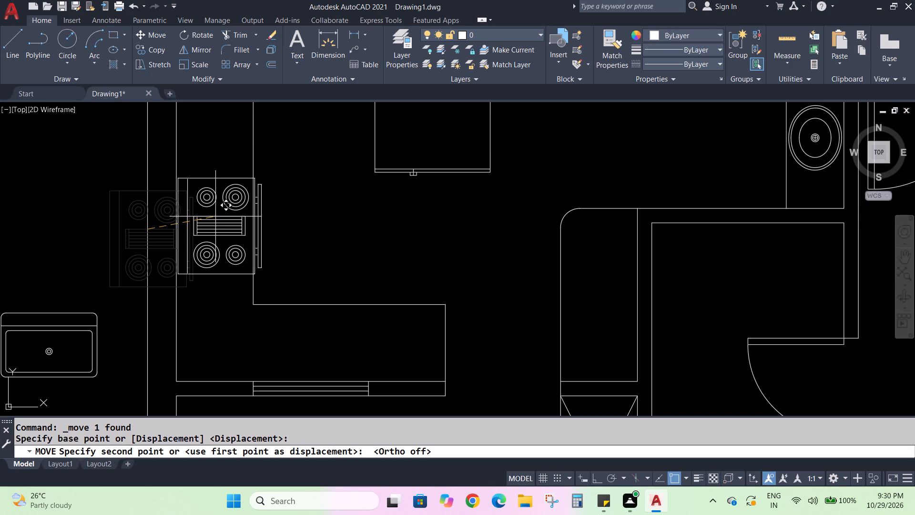
pyautogui.click(218, 216)
# Scale the stove down about the midpoint of its back edge until its body is slightly narrower than the counter.
pyautogui.click(207, 237)
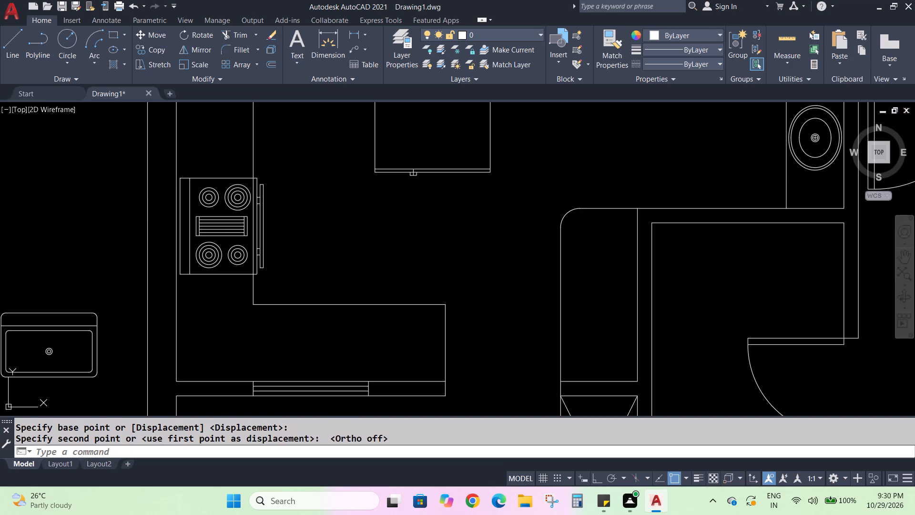
pyautogui.click(187, 65)
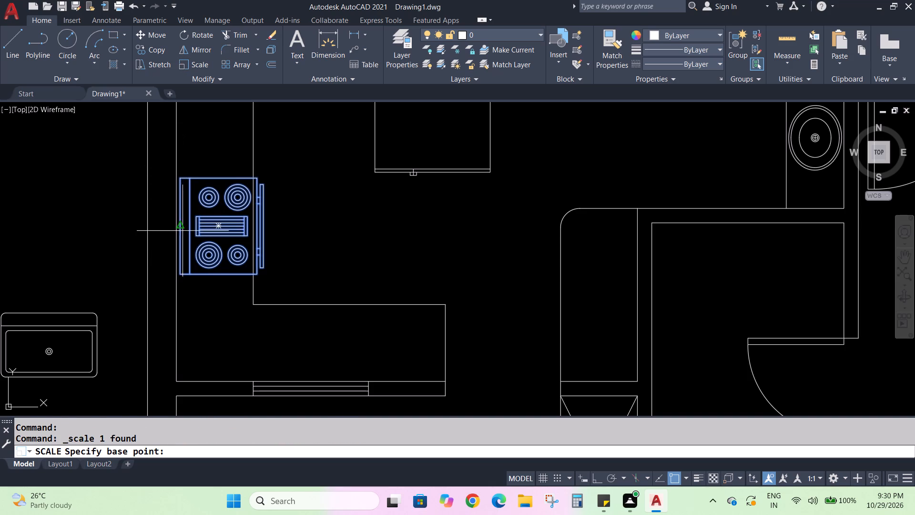
pyautogui.click(179, 227)
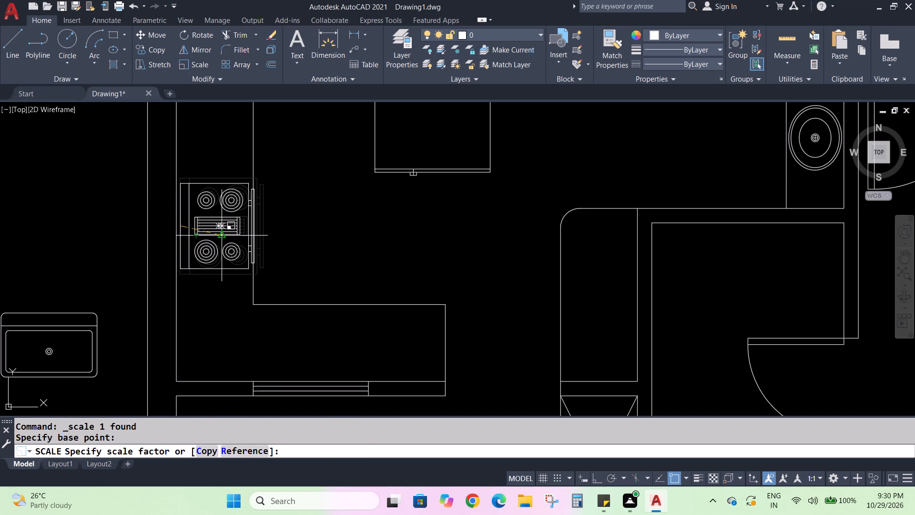
pyautogui.click(222, 236)
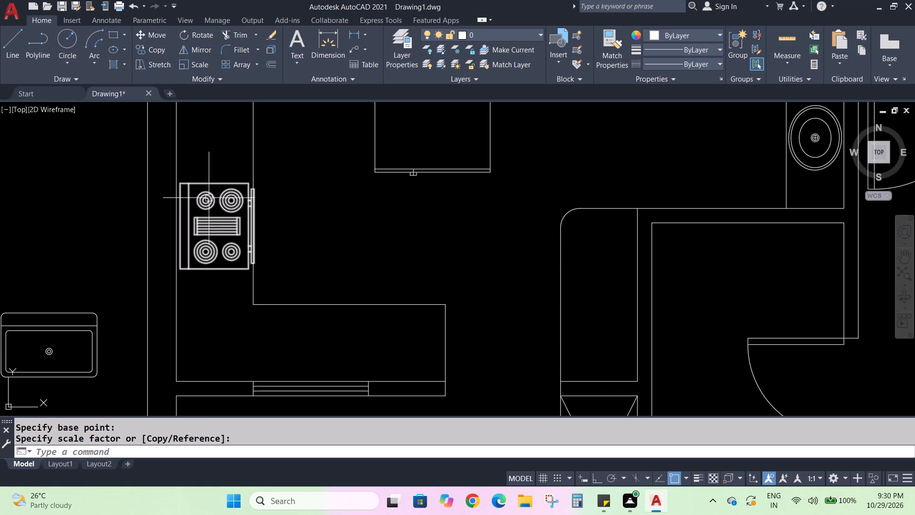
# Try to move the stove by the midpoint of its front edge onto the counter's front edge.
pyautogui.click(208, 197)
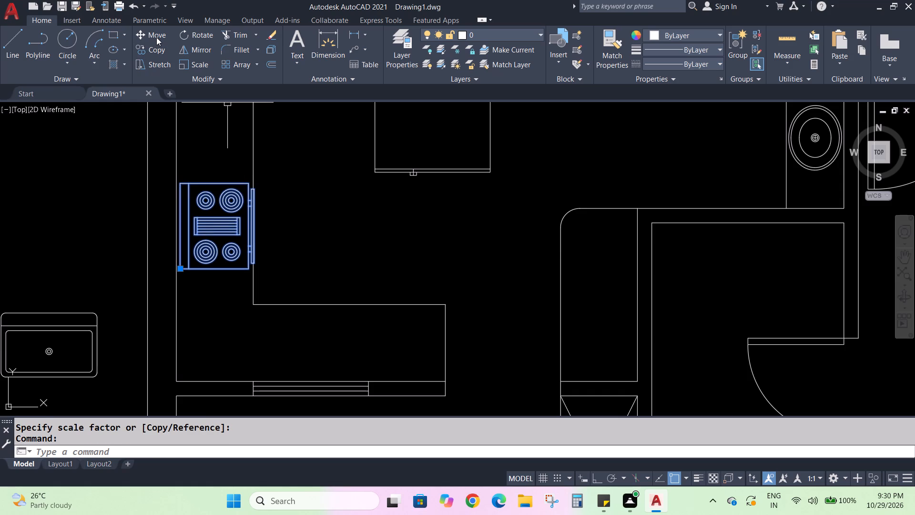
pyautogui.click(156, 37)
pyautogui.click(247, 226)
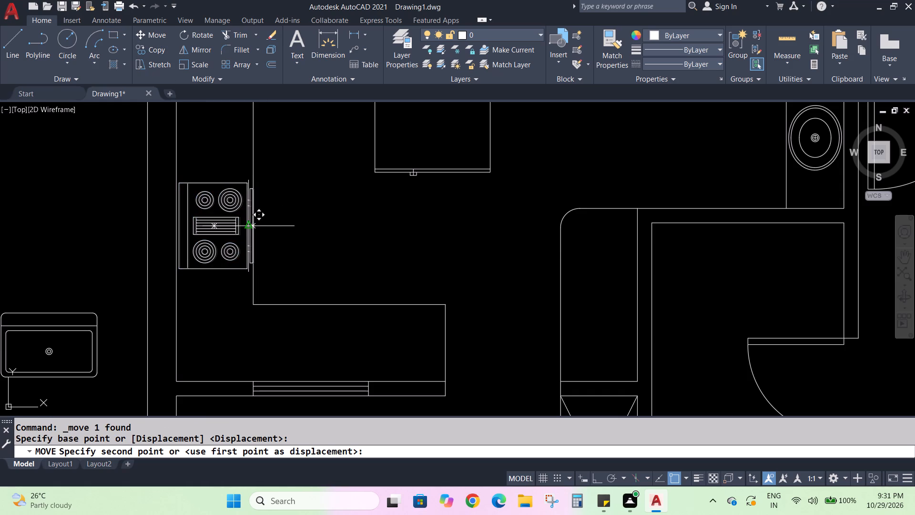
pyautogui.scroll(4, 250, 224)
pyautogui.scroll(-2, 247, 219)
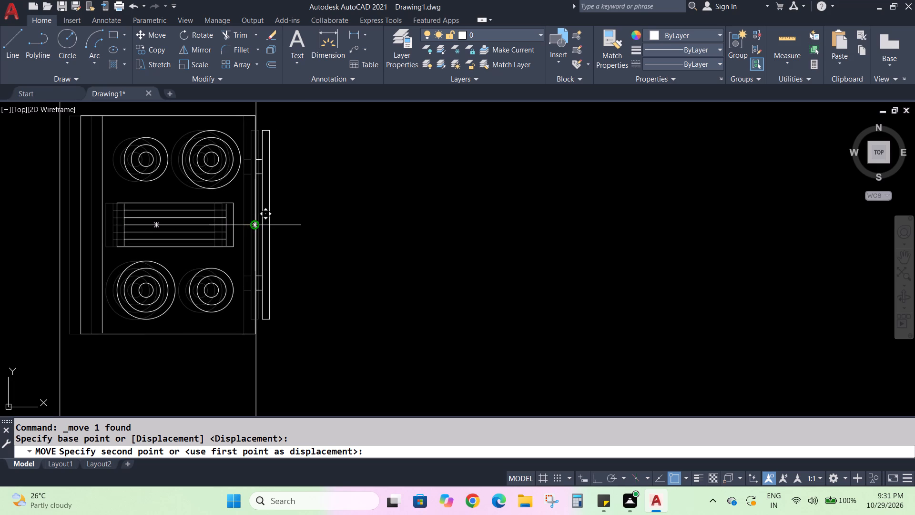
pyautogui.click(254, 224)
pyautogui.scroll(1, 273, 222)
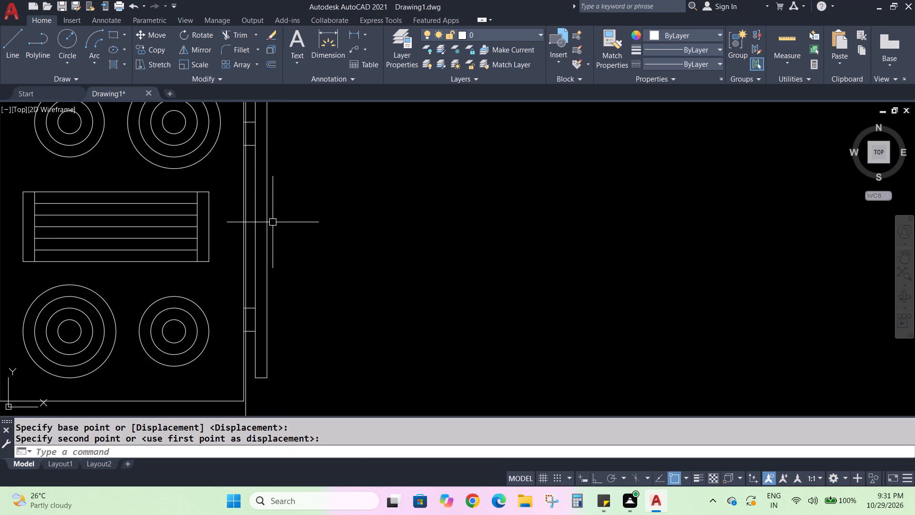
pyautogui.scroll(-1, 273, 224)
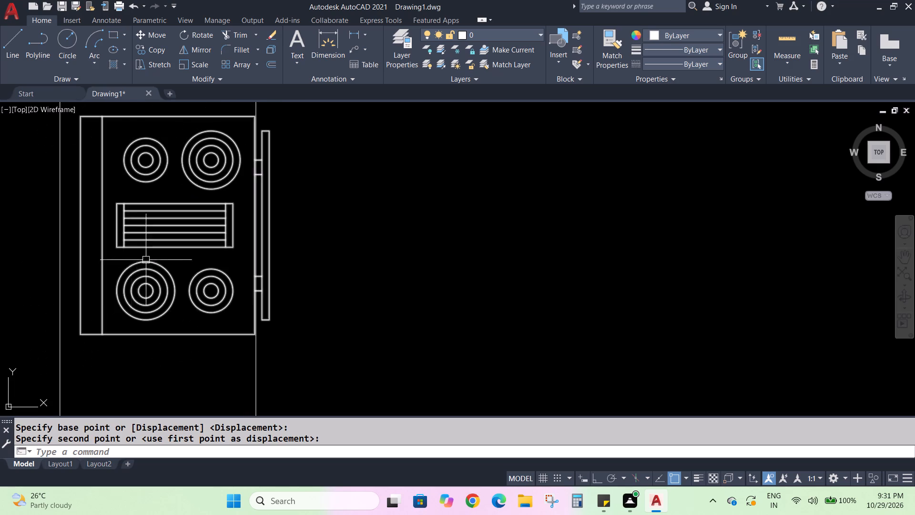
# Move the stove by its front-edge midpoint perpendicular onto the counter's front line, leaving only the handle overhanging.
pyautogui.click(197, 244)
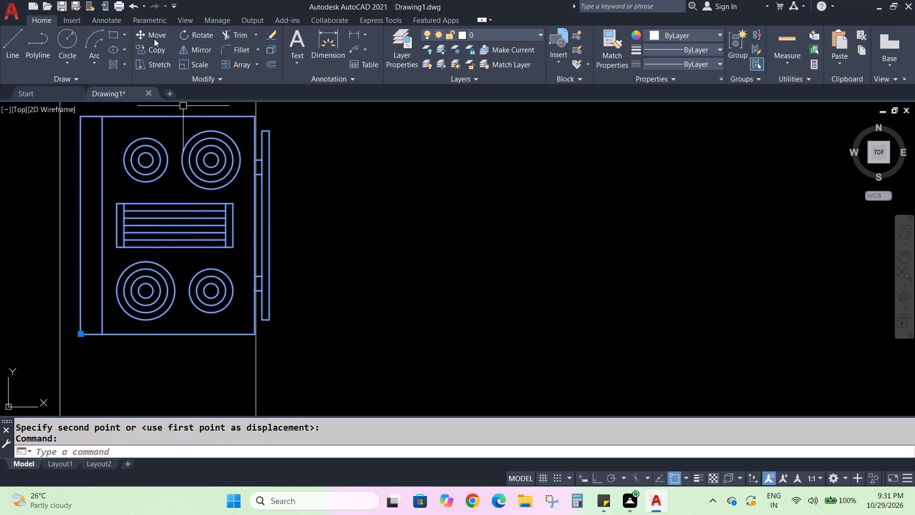
pyautogui.click(154, 36)
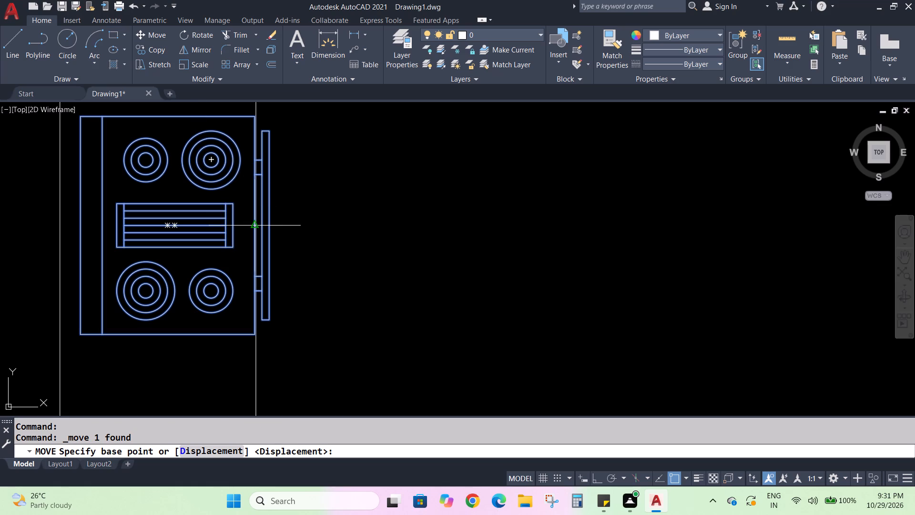
pyautogui.click(253, 224)
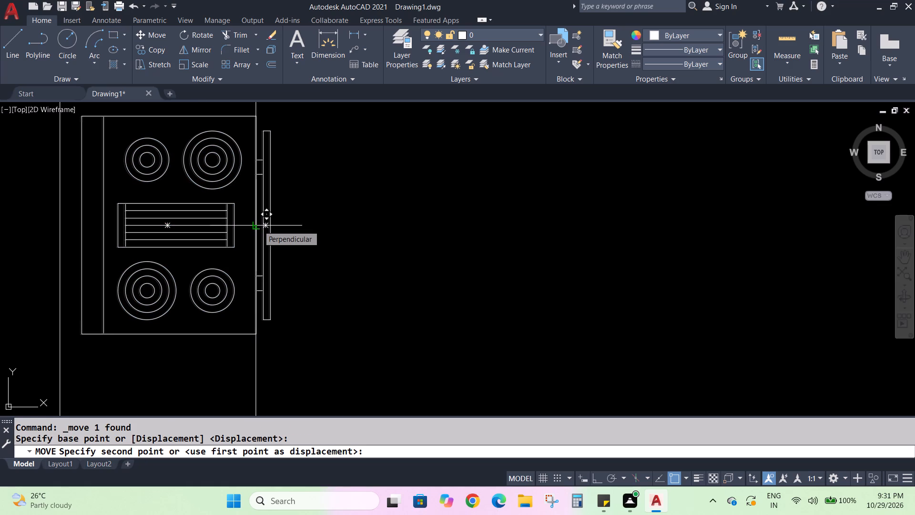
pyautogui.click(258, 226)
pyautogui.scroll(-3, 260, 226)
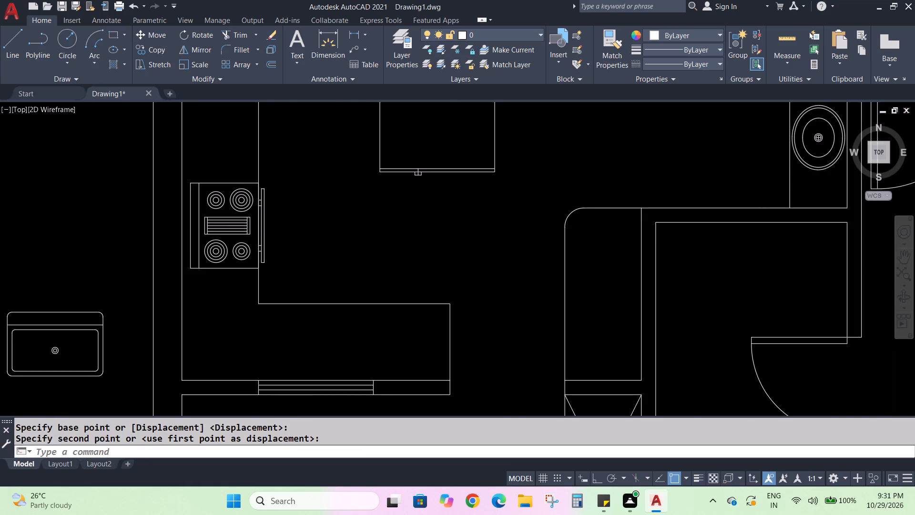
pyautogui.scroll(1, 287, 225)
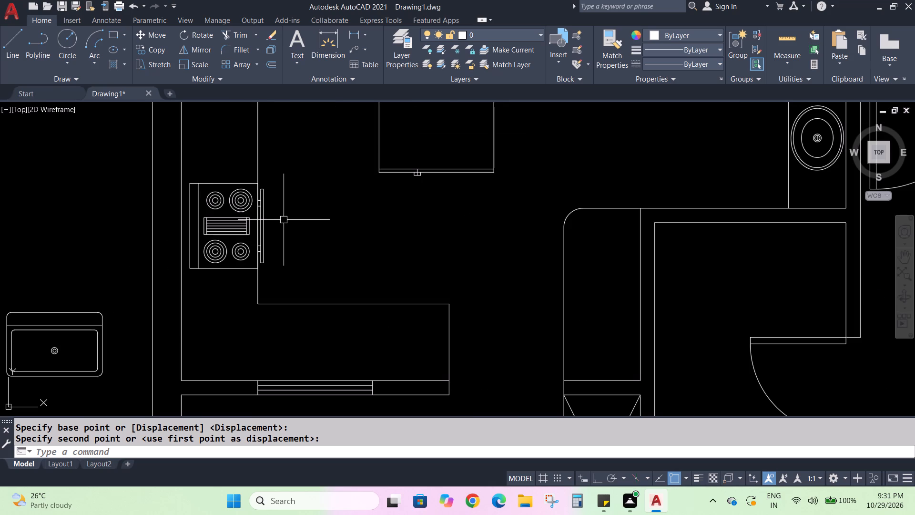
# Move the sink by its drain centre onto the horizontal leg of the L-shaped kitchen counter, near its free end.
pyautogui.click(41, 323)
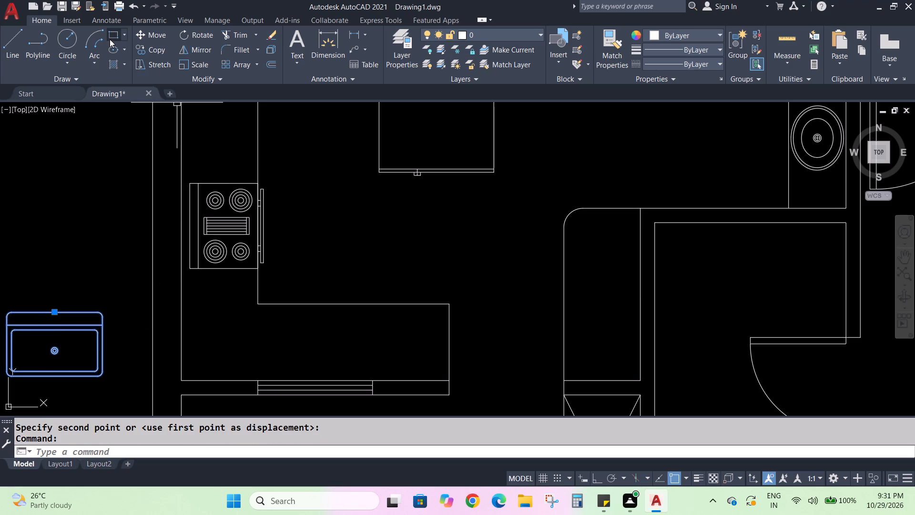
pyautogui.click(149, 35)
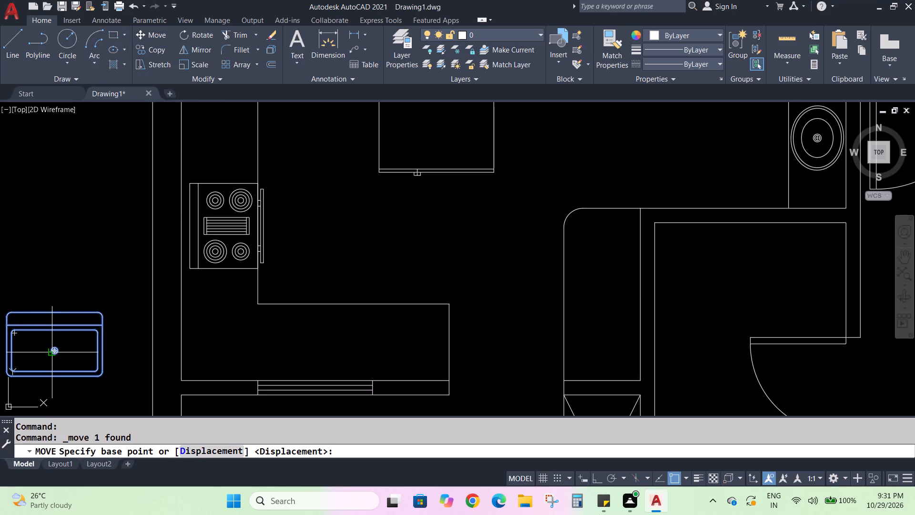
pyautogui.click(59, 350)
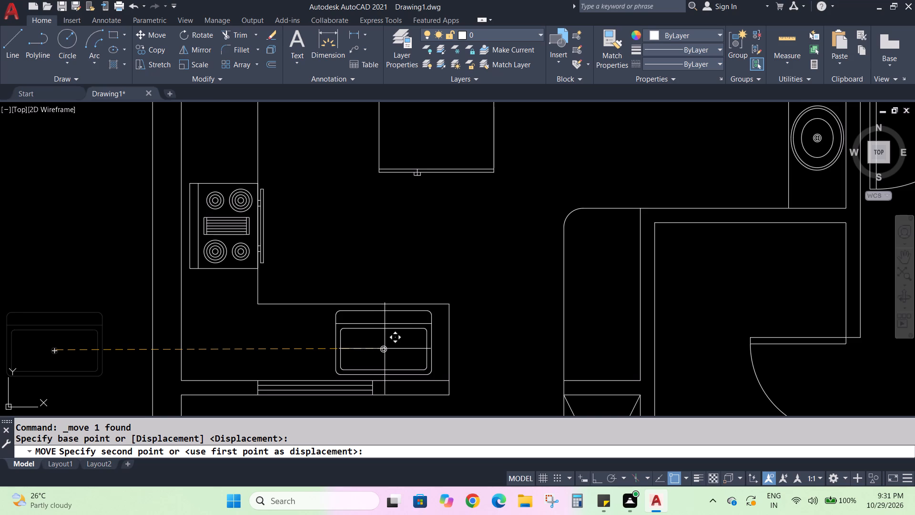
pyautogui.click(385, 349)
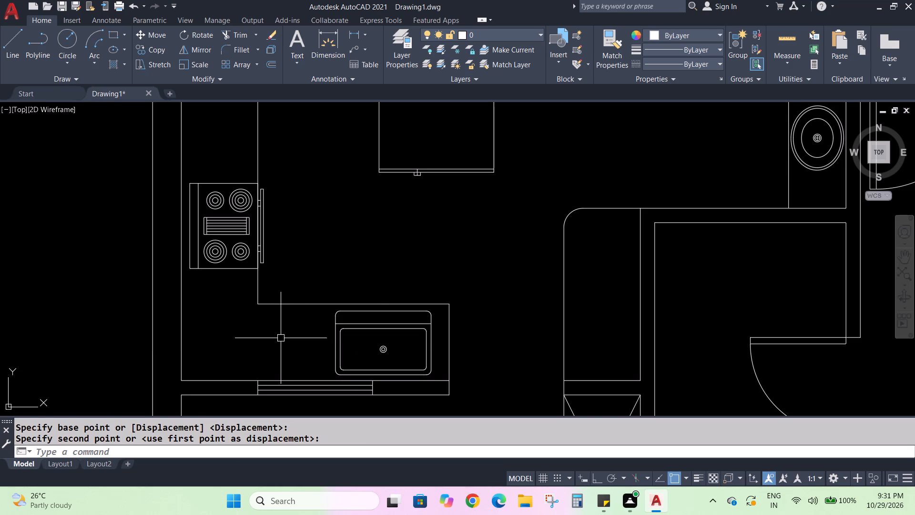
# Browse the DesignCenter blocks of House Designer, Kitchens and Home - Space Planner for further furnishings, and close DesignCenter.
pyautogui.scroll(-4, 311, 296)
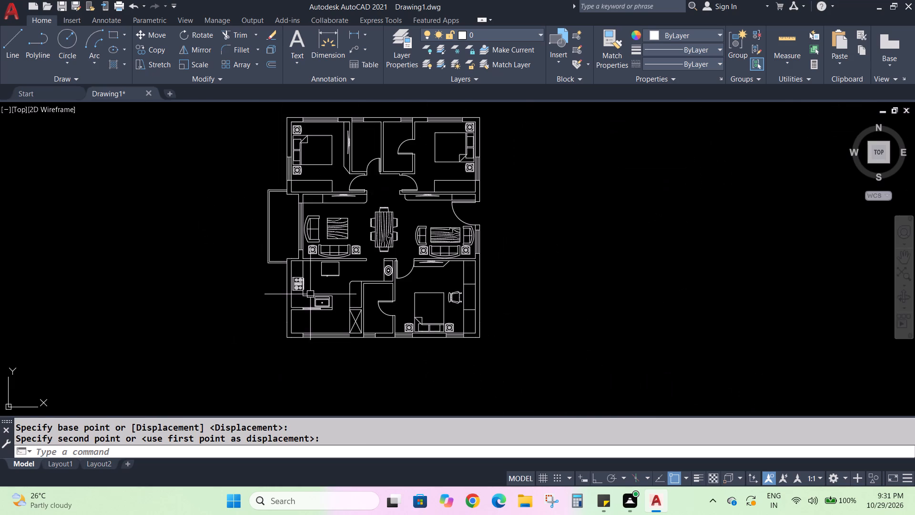
pyautogui.scroll(1, 318, 285)
pyautogui.scroll(-1, 318, 285)
pyautogui.scroll(1, 324, 299)
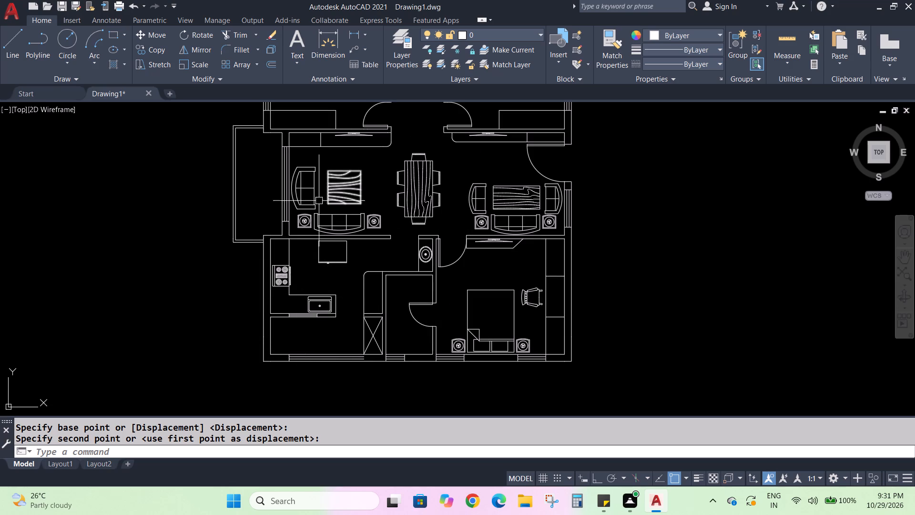
pyautogui.write('DC')
pyautogui.press('Return')
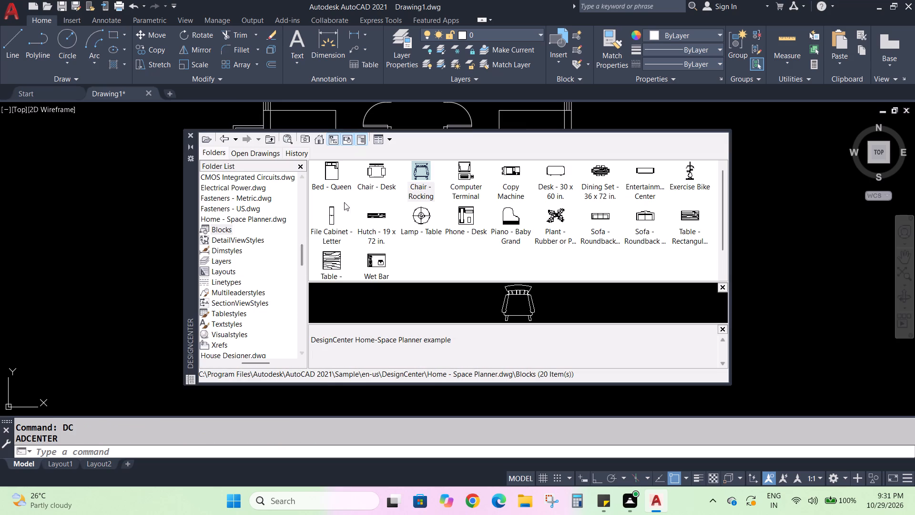
pyautogui.click(223, 137)
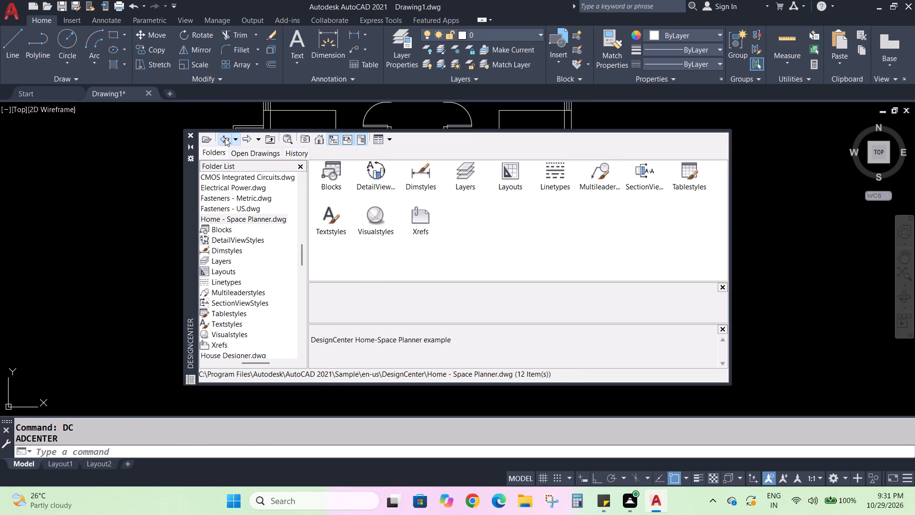
pyautogui.click(223, 137)
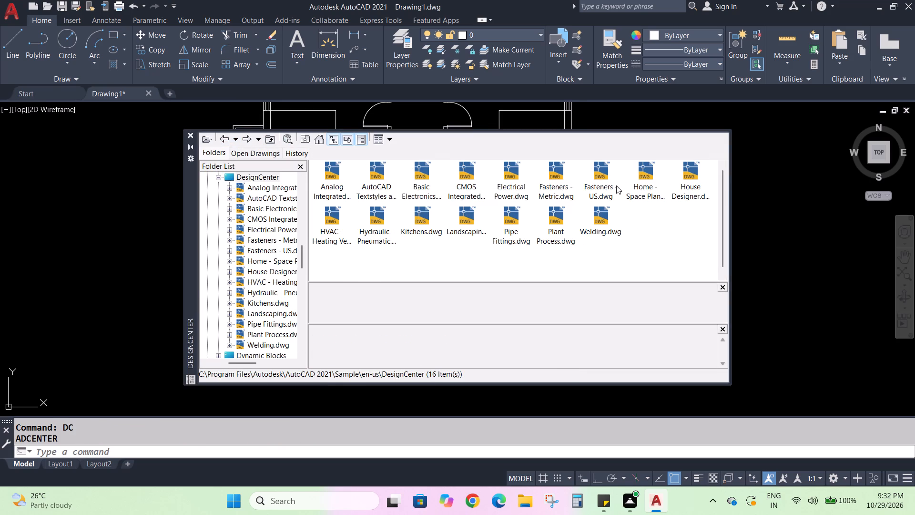
pyautogui.doubleClick(683, 189)
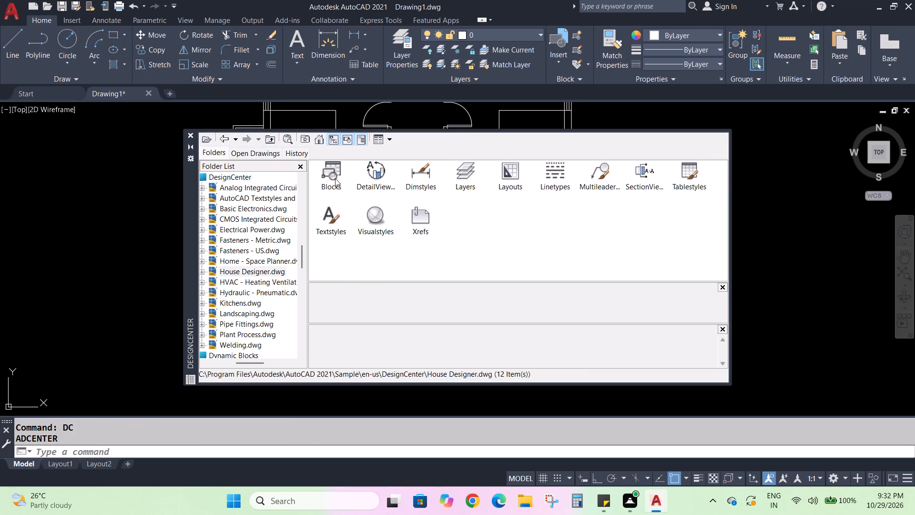
pyautogui.doubleClick(335, 178)
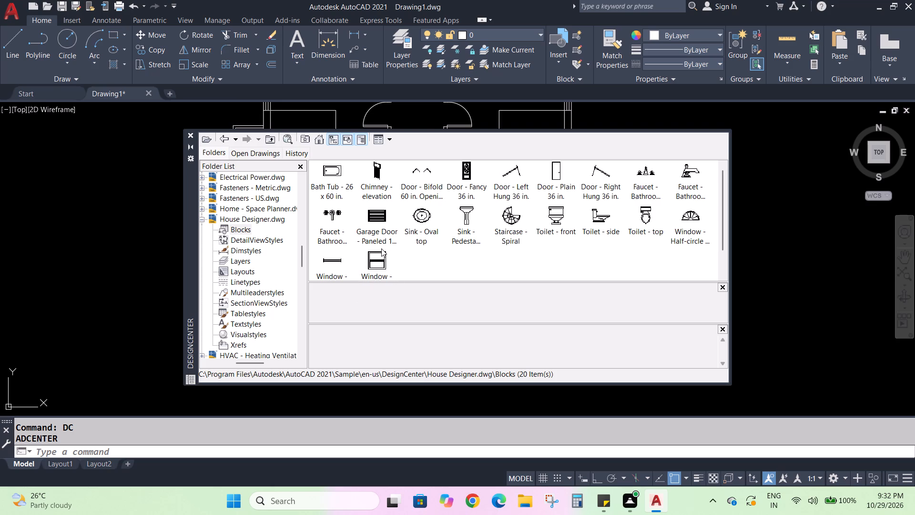
pyautogui.click(225, 136)
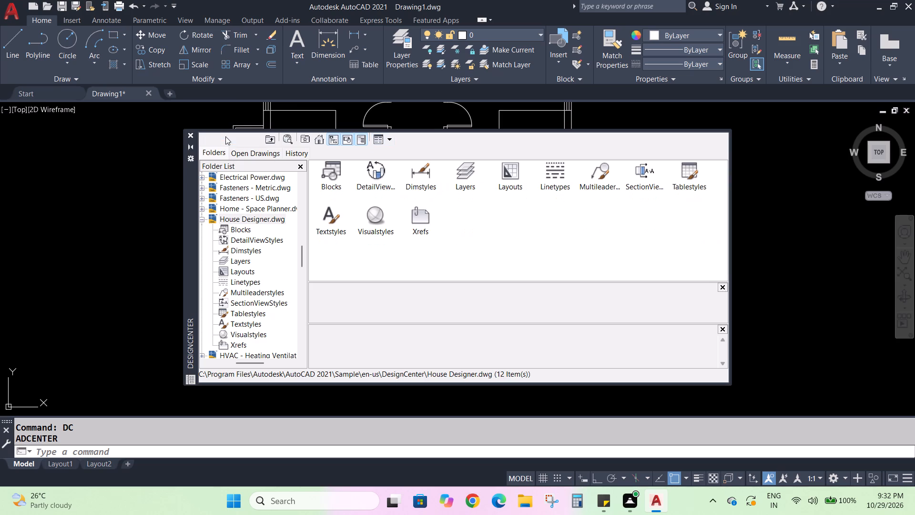
pyautogui.click(225, 136)
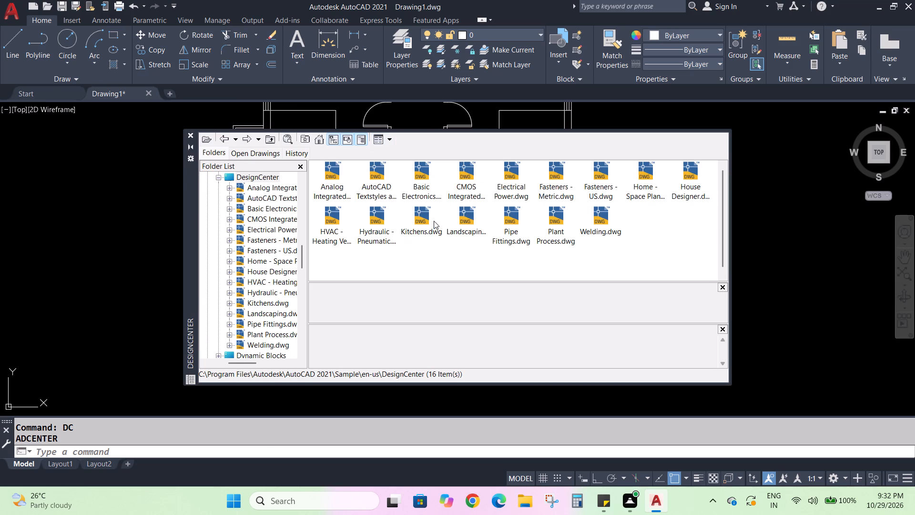
pyautogui.doubleClick(432, 222)
pyautogui.doubleClick(329, 180)
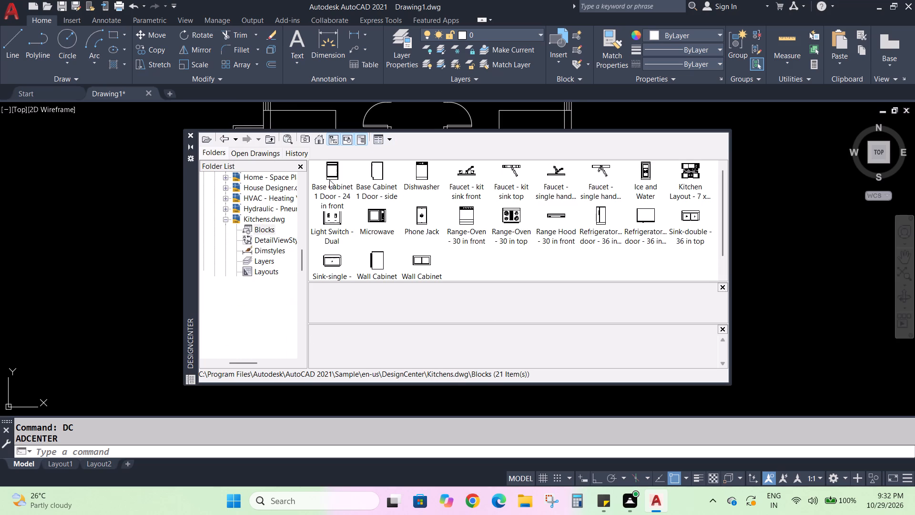
pyautogui.click(514, 265)
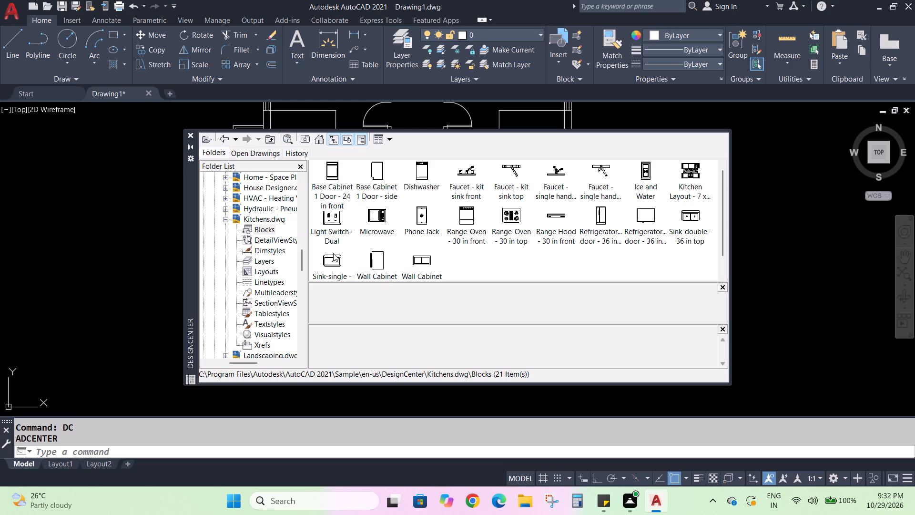
pyautogui.click(222, 139)
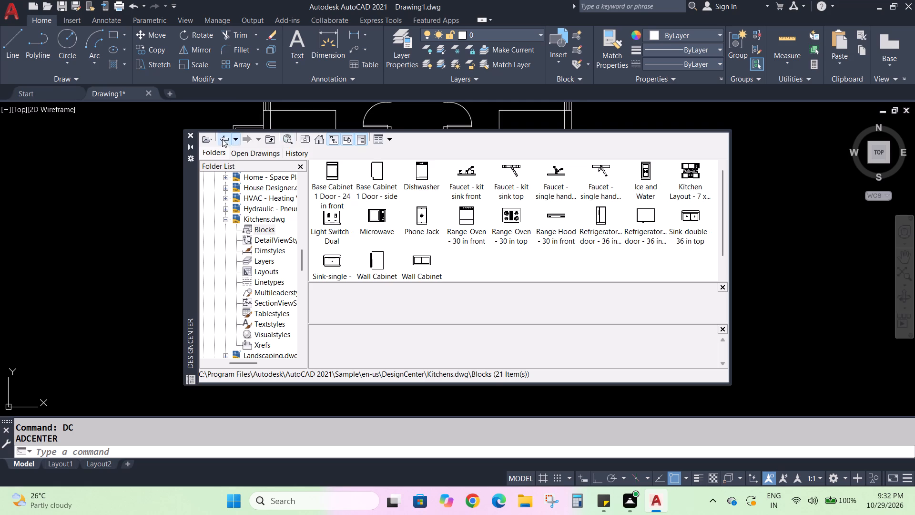
pyautogui.click(222, 139)
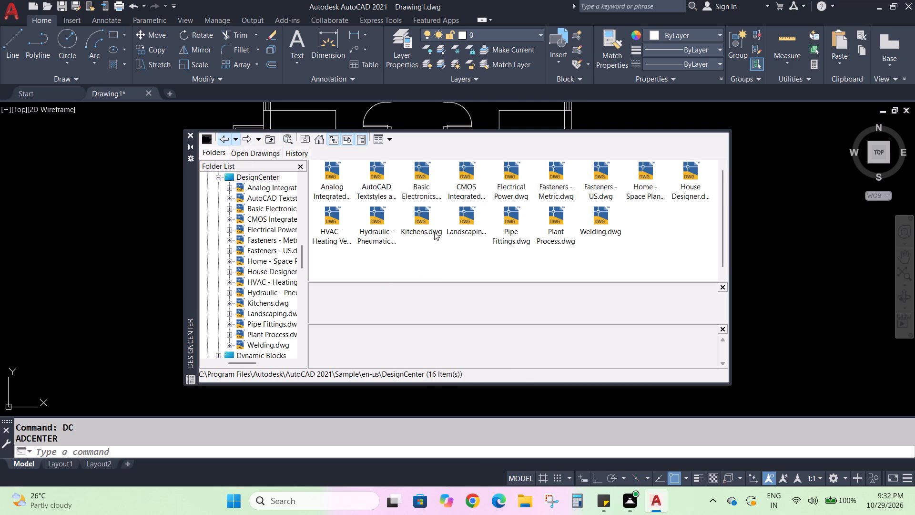
pyautogui.doubleClick(652, 184)
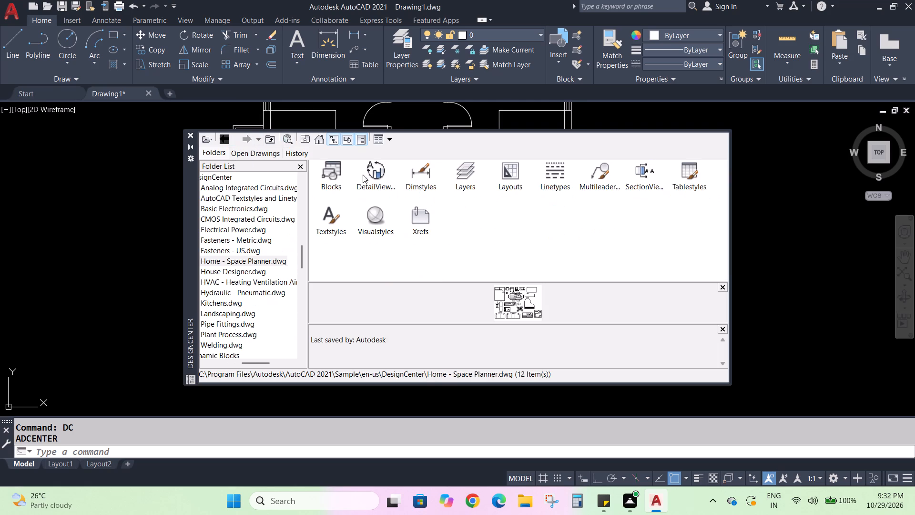
pyautogui.doubleClick(333, 179)
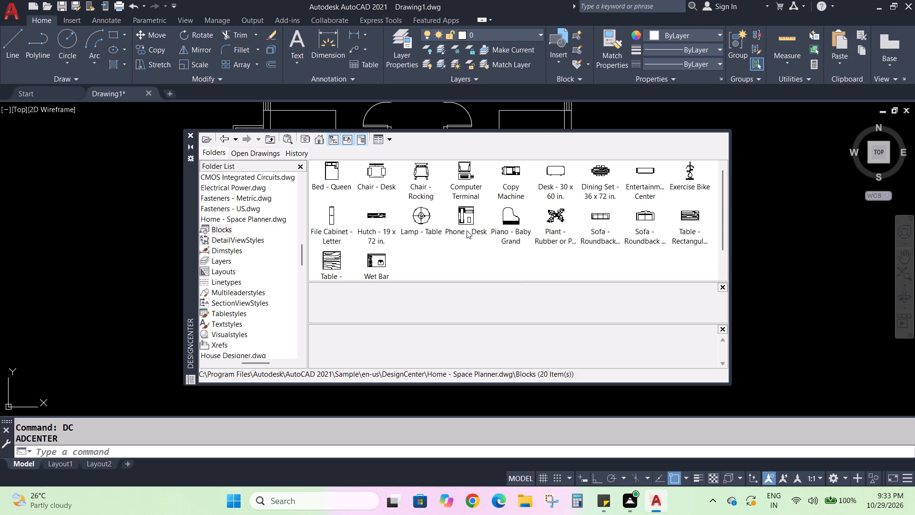
pyautogui.click(188, 136)
# Draw an upright rectangle at the outer-wall end of the room below the kitchen, slightly inset from the walls and ending in line with the window edge.
pyautogui.scroll(2, 289, 345)
pyautogui.moveTo(290, 343); pyautogui.dragTo(309, 326, button='middle')
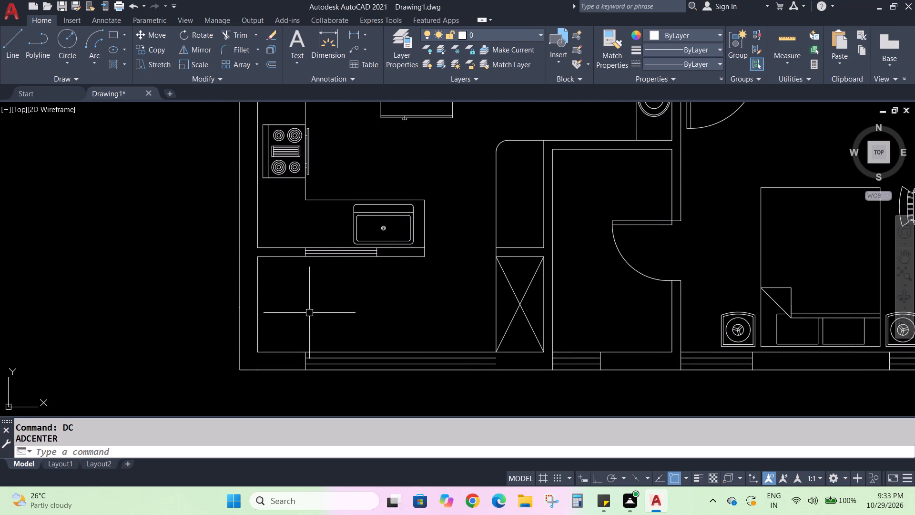
pyautogui.press('r')
pyautogui.press('e')
pyautogui.press('c')
pyautogui.press('Return')
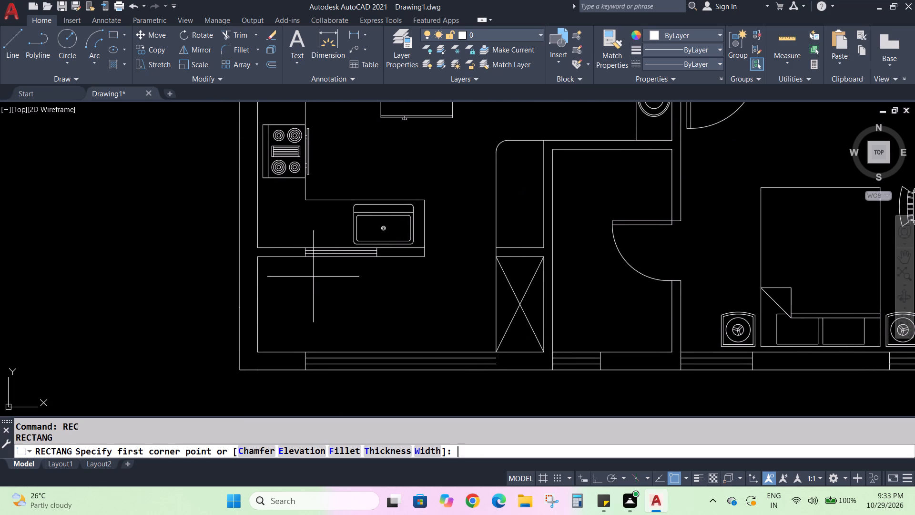
pyautogui.scroll(2, 272, 265)
pyautogui.moveTo(276, 282); pyautogui.dragTo(284, 169, button='middle')
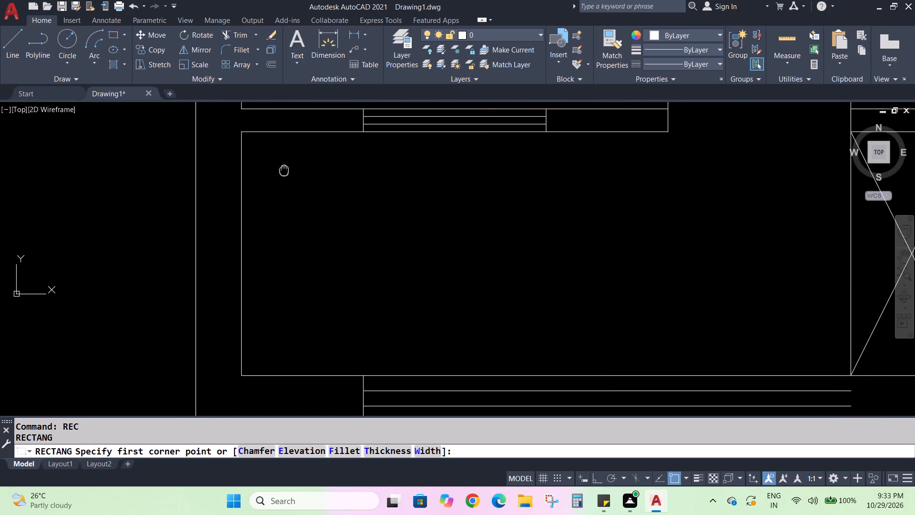
pyautogui.moveTo(284, 169); pyautogui.dragTo(284, 169, button='middle')
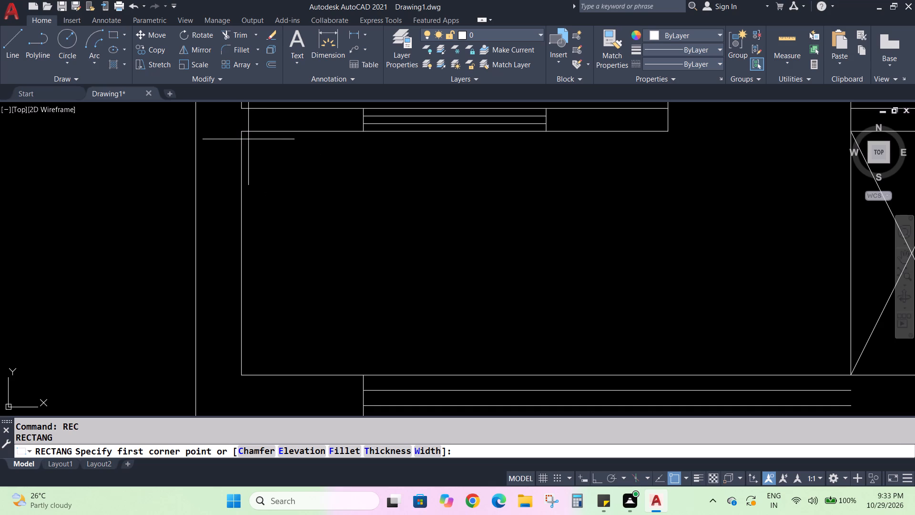
pyautogui.click(248, 139)
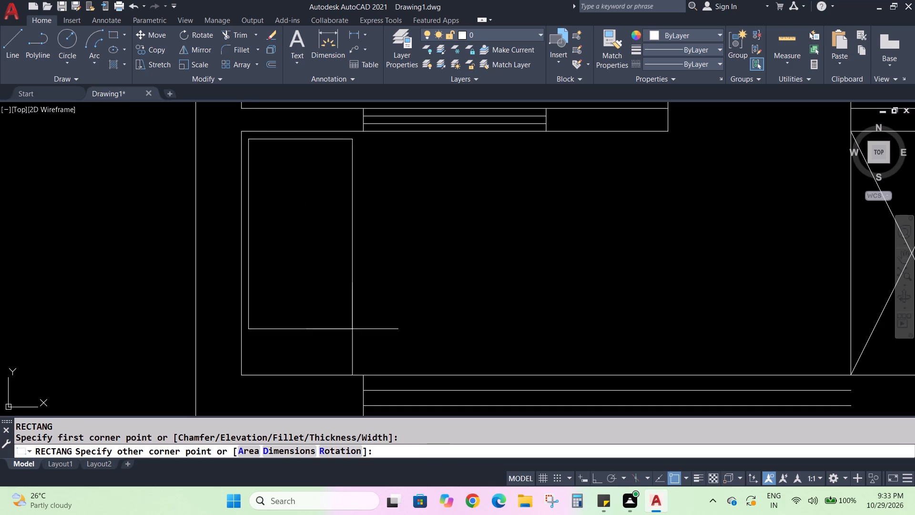
pyautogui.click(368, 369)
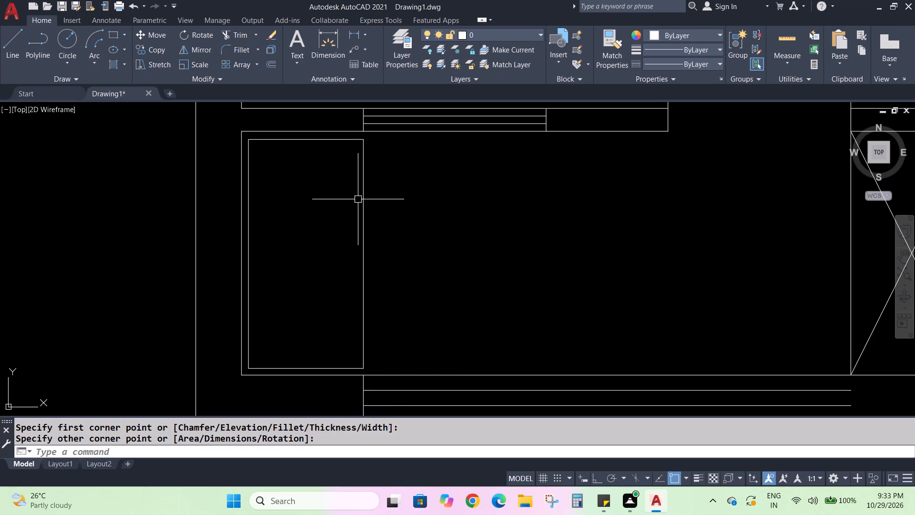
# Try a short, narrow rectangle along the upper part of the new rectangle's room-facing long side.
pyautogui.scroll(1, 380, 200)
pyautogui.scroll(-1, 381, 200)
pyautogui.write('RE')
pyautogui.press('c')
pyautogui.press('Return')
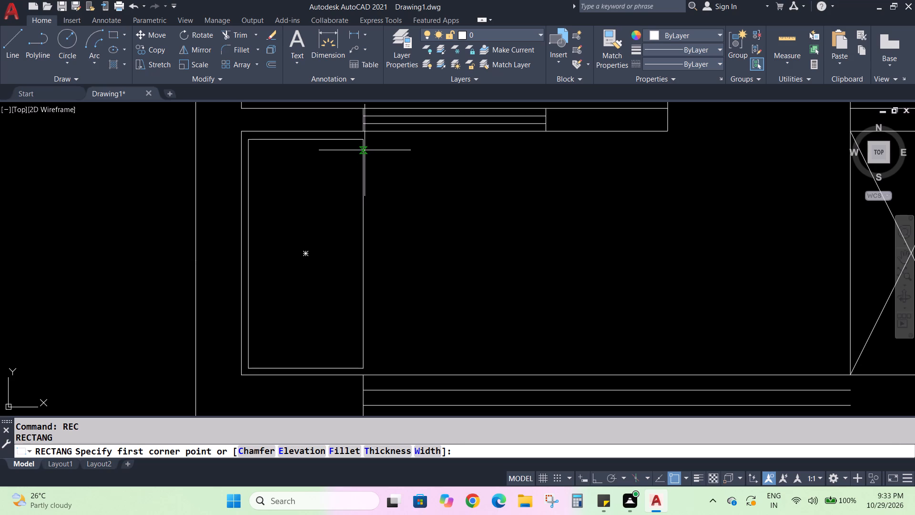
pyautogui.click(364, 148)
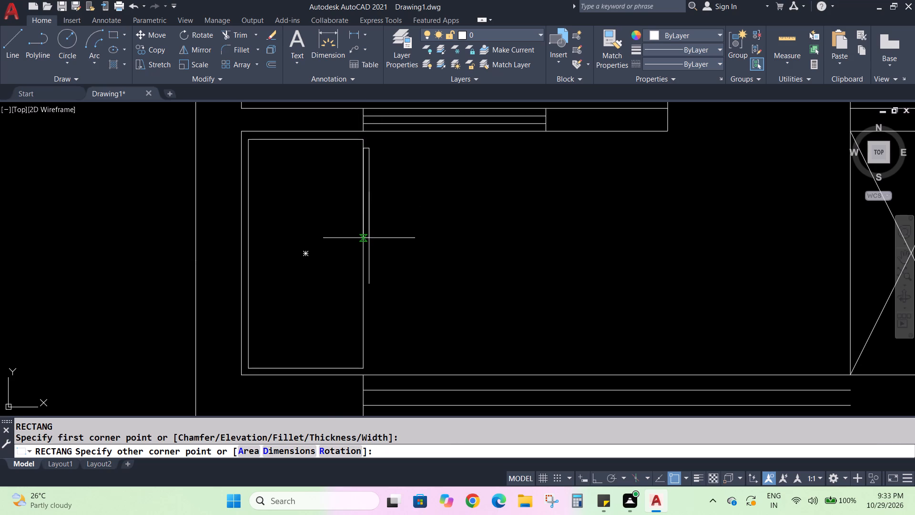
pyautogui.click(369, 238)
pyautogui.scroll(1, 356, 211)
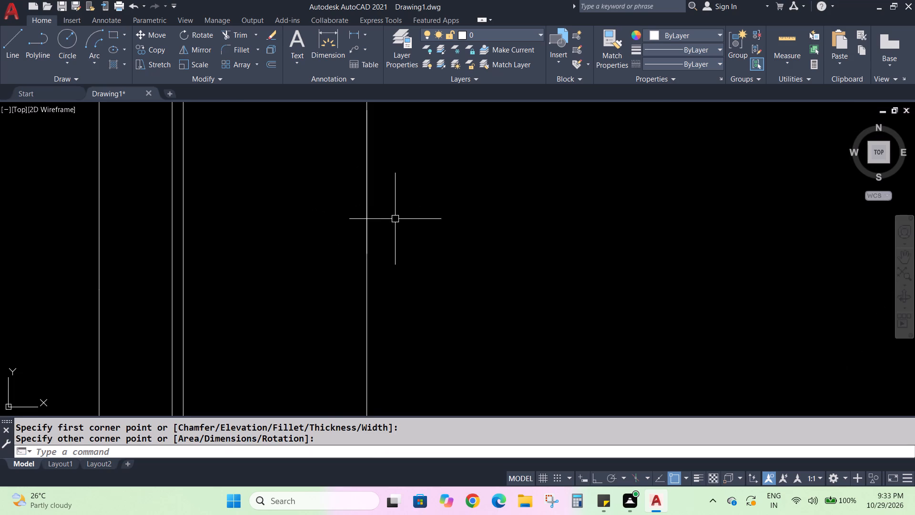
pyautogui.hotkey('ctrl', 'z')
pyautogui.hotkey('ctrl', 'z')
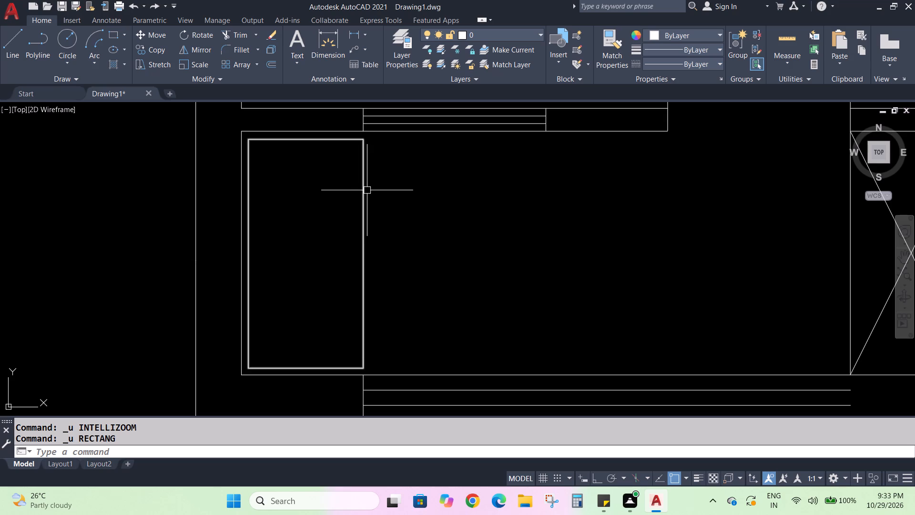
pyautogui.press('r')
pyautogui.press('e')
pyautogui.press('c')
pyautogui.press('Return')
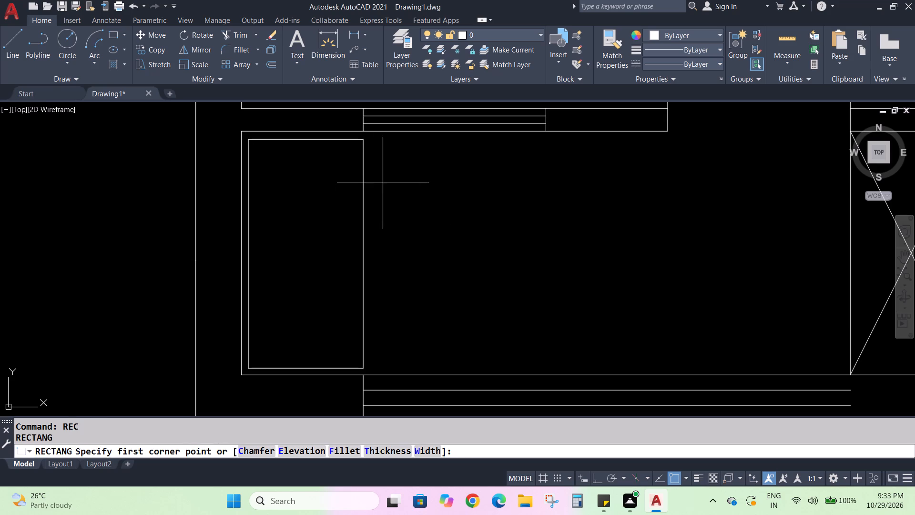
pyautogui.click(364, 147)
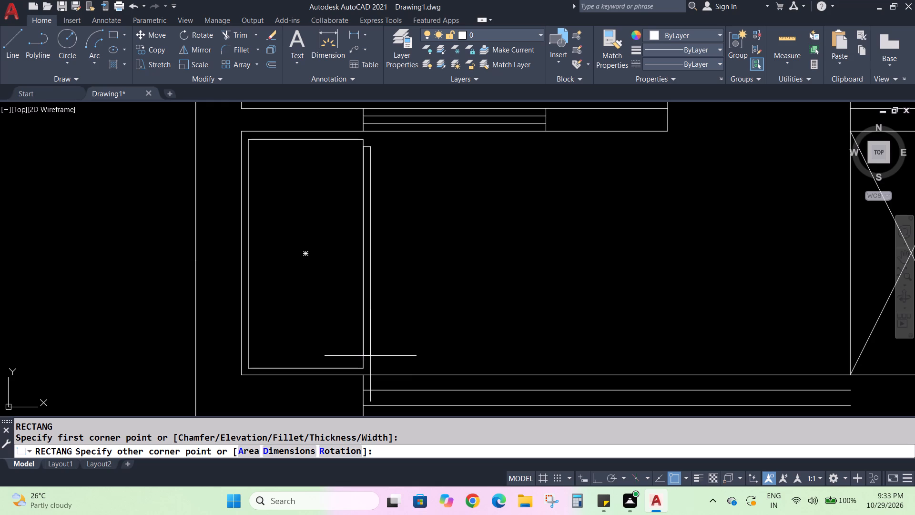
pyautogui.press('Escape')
# Draw a narrow upright rectangle against the large rectangle's room-facing long side, stopping short of both its ends.
pyautogui.write('RE')
pyautogui.press('c')
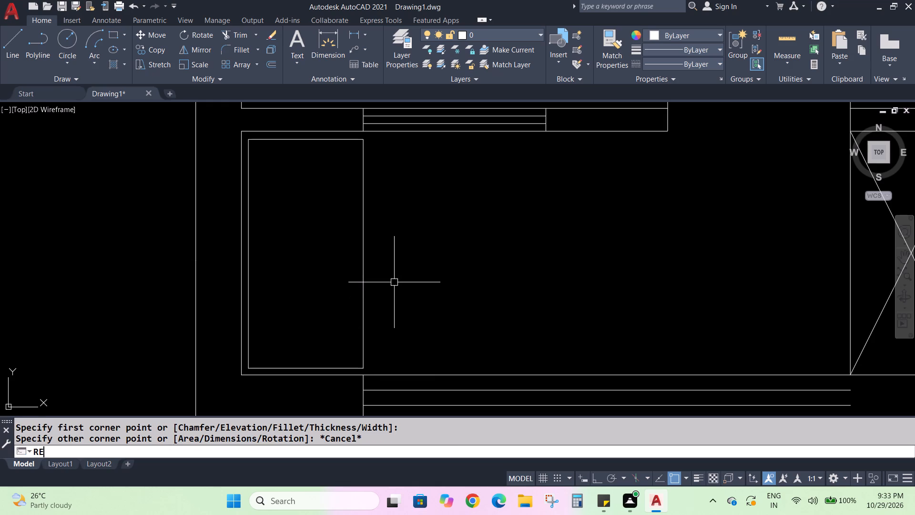
pyautogui.press('Return')
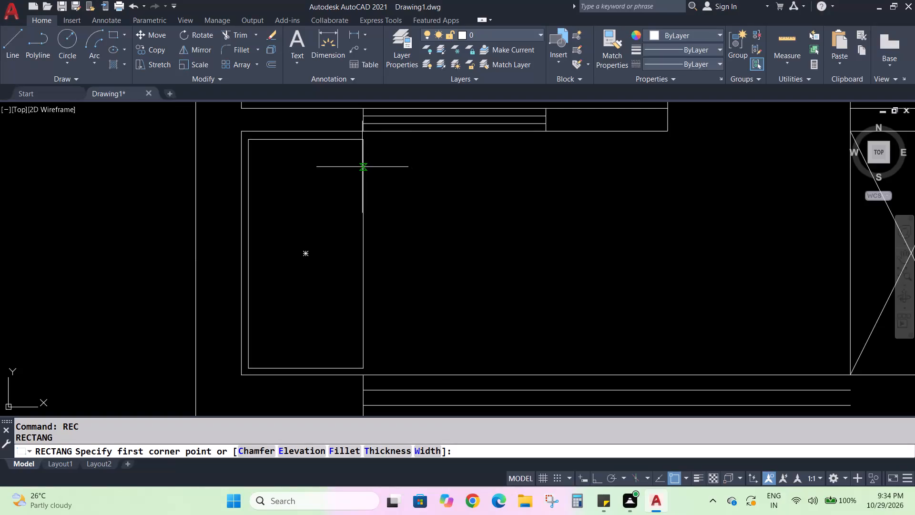
pyautogui.click(362, 167)
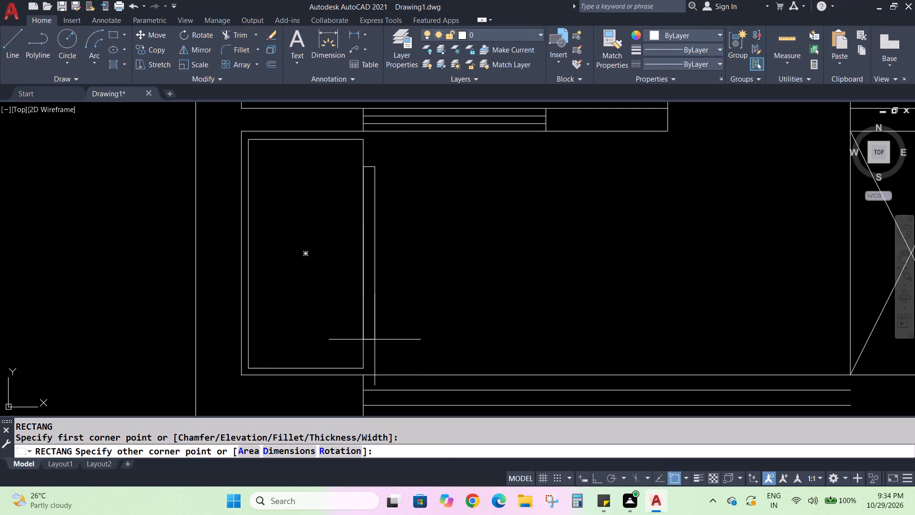
pyautogui.click(372, 343)
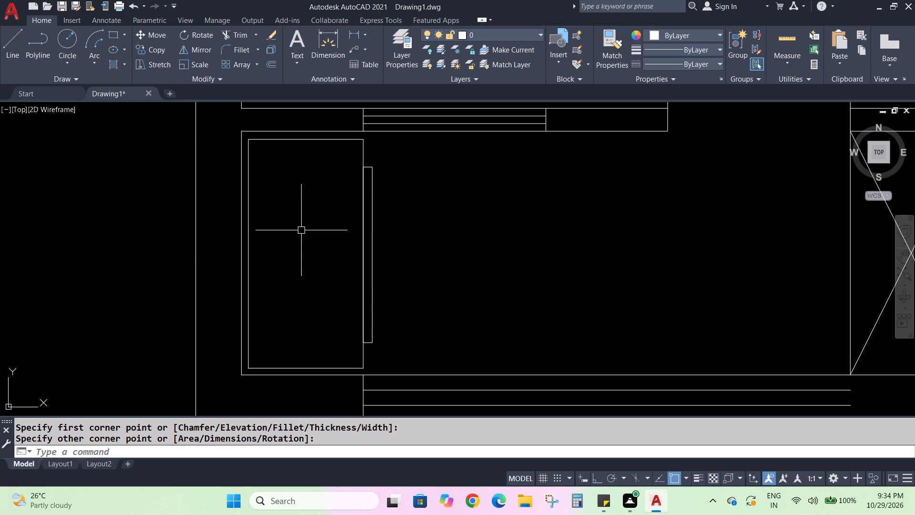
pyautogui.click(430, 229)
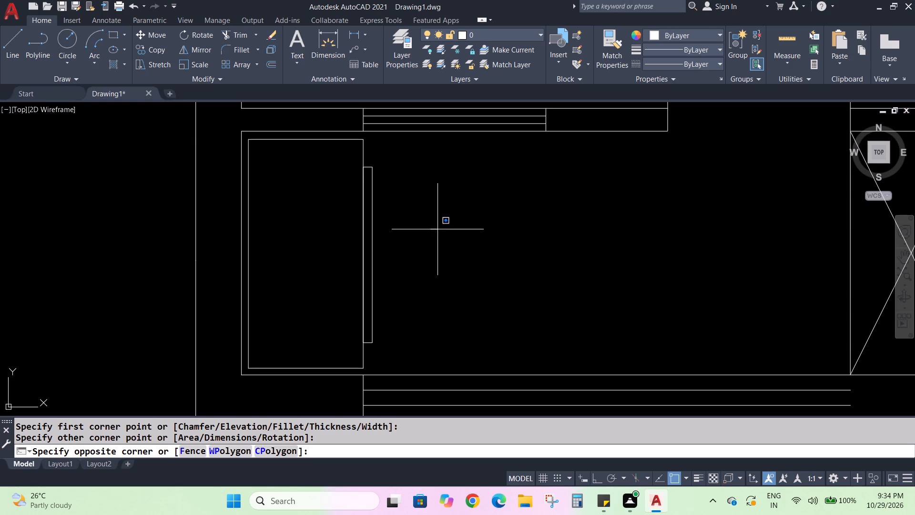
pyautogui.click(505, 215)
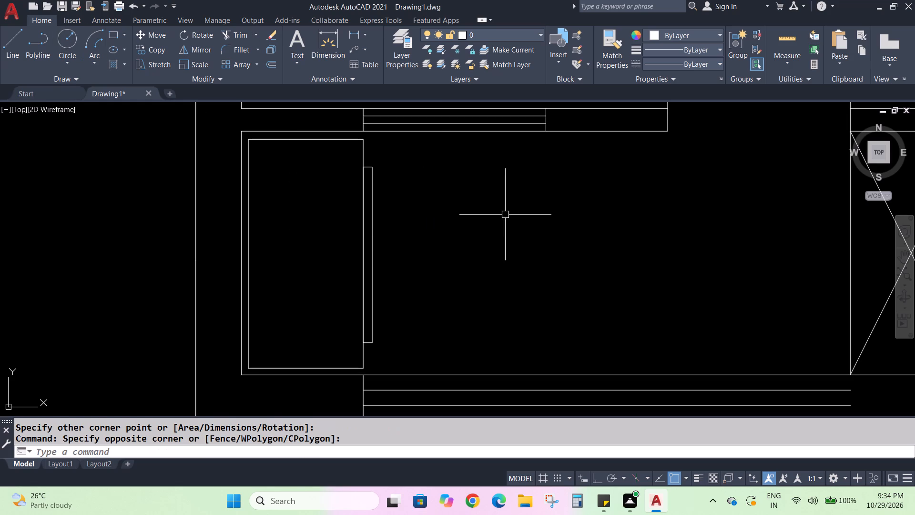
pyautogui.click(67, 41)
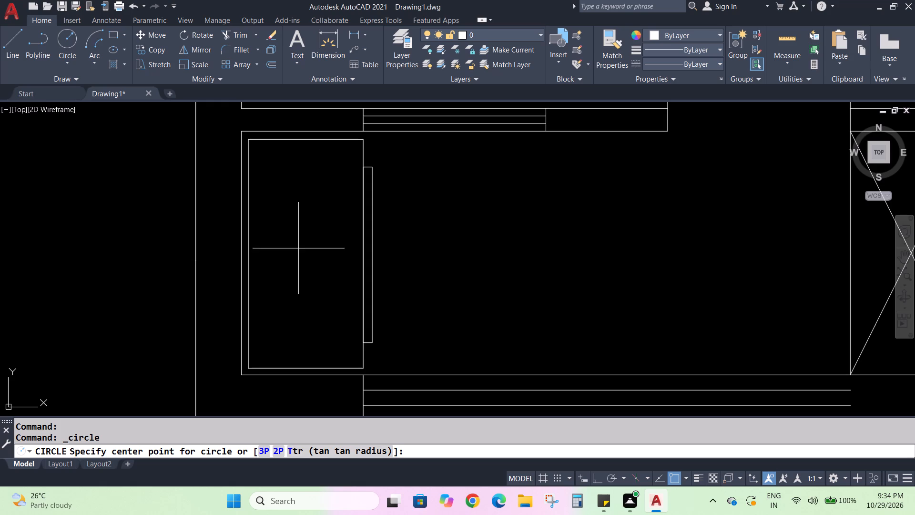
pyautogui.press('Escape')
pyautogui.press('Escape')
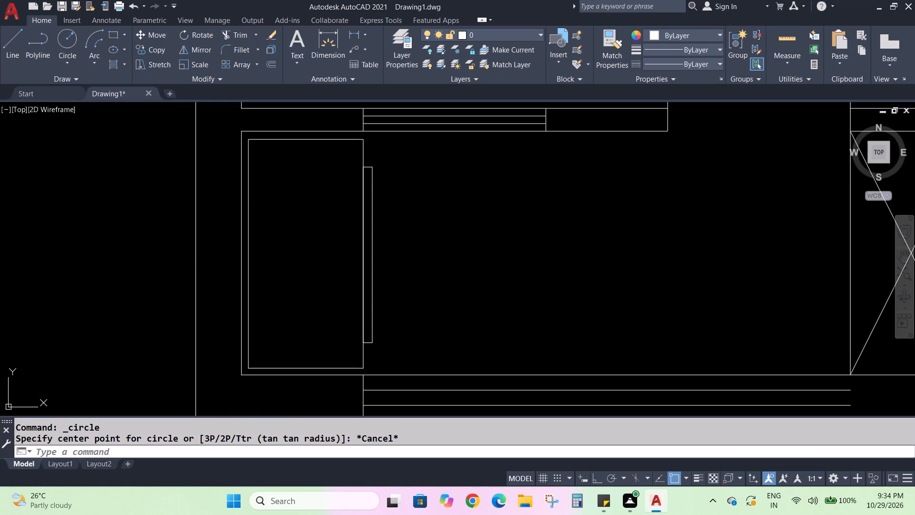
# Draw a horizontal line across the large upright rectangle, joining the midpoints of its two long sides.
pyautogui.press('l')
pyautogui.press('Return')
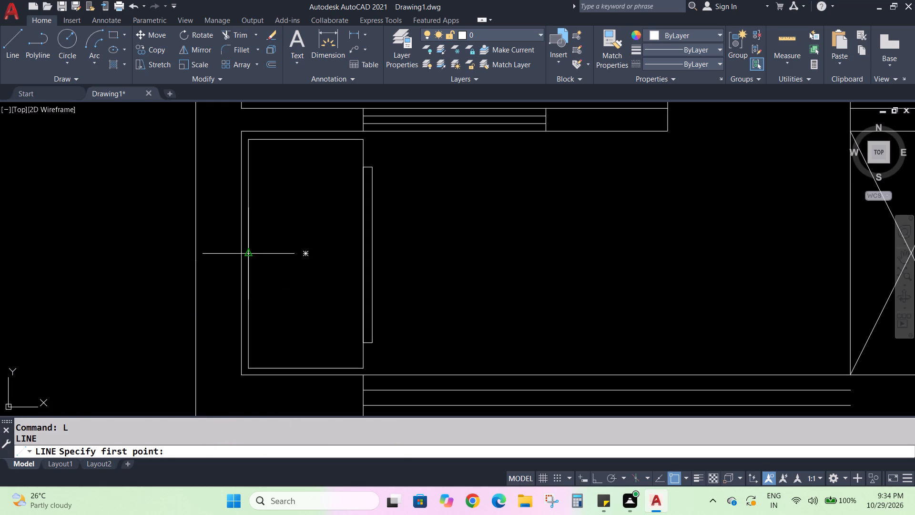
pyautogui.click(246, 252)
pyautogui.click(362, 253)
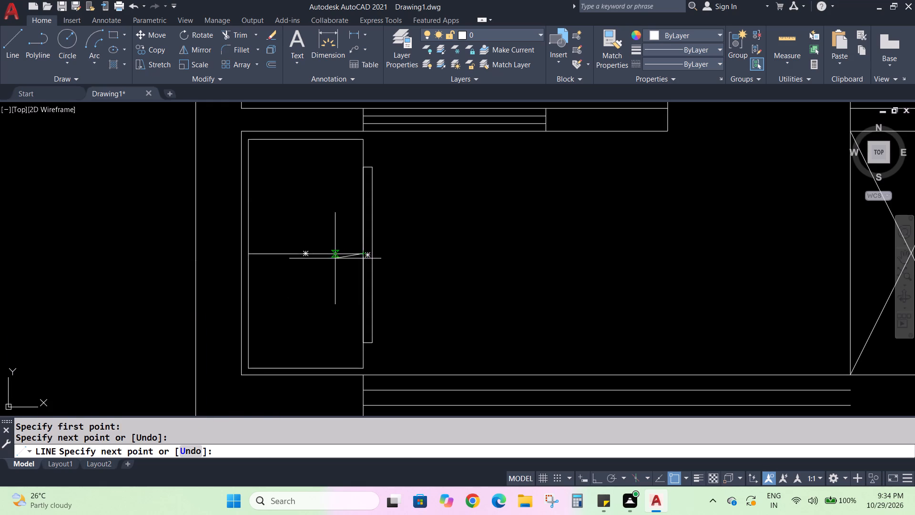
pyautogui.press('Escape')
pyautogui.press('Escape')
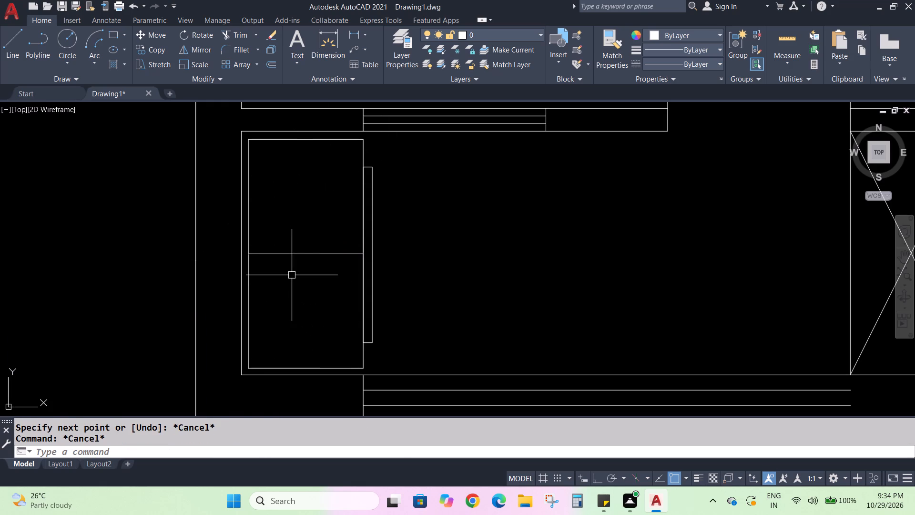
# Start a circle for the large upright rectangle that is split by the horizontal midline.
pyautogui.press('c')
pyautogui.press('Return')
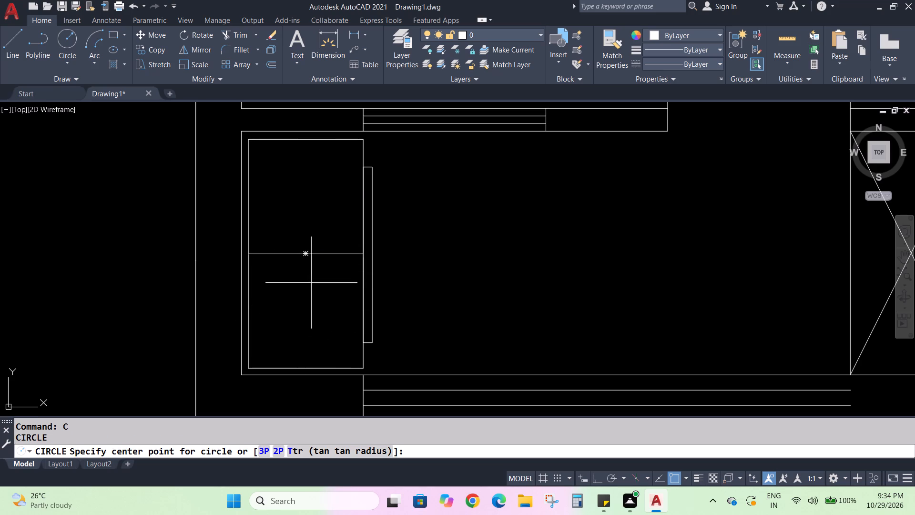
pyautogui.scroll(1, 306, 279)
pyautogui.scroll(-2, 306, 279)
pyautogui.scroll(1, 297, 278)
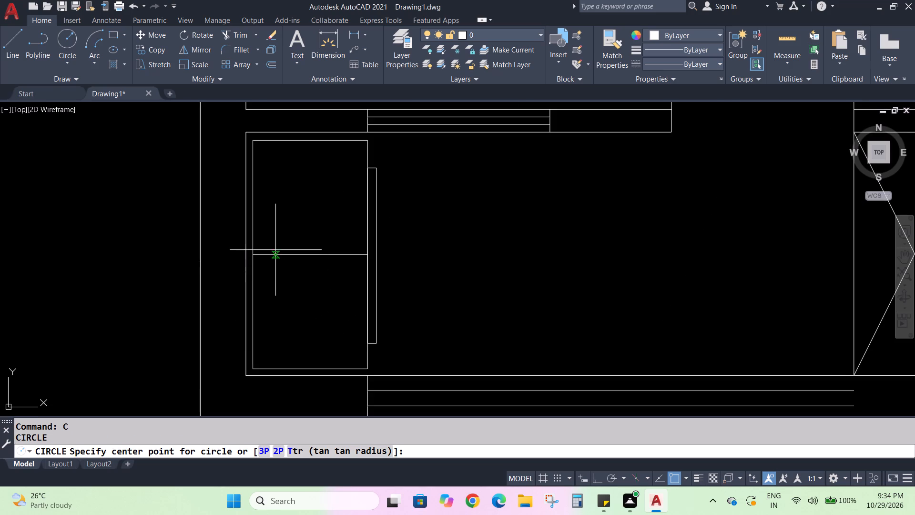
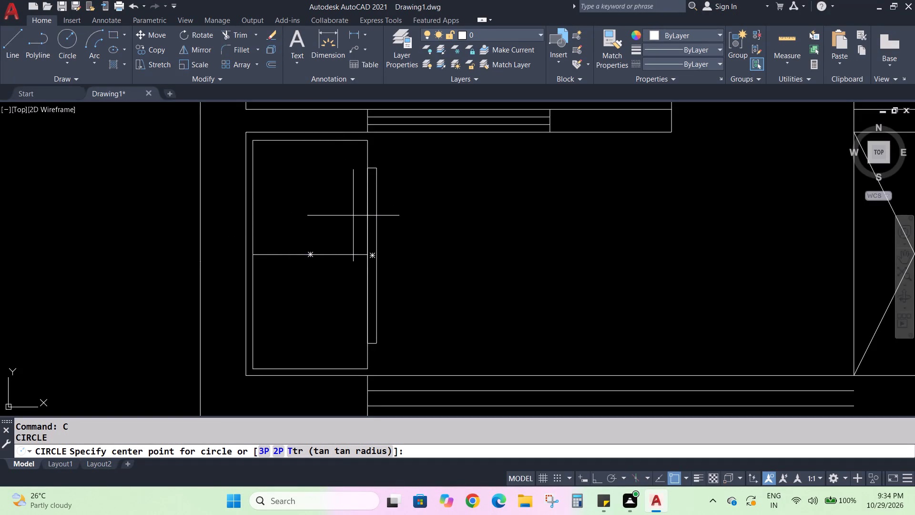
# Abandon the started circle and undo the horizontal midline across the large upright rectangle.
pyautogui.hotkey('ctrl', 'z')
pyautogui.hotkey('ctrl', 'z')
pyautogui.hotkey('ctrl', 'z')
pyautogui.hotkey('ctrl', 'z')
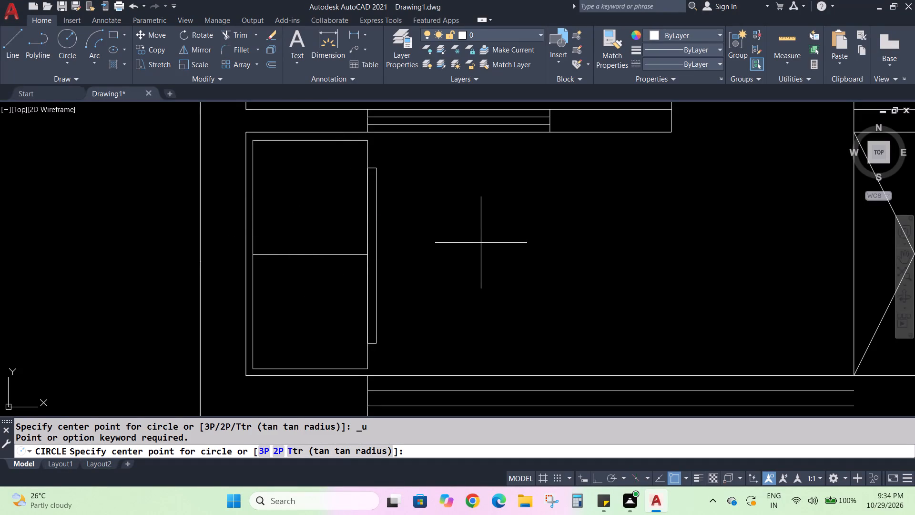
pyautogui.hotkey('ctrl', 'z')
pyautogui.hotkey('ctrl', 'z')
pyautogui.hotkey('ctrl', 'z')
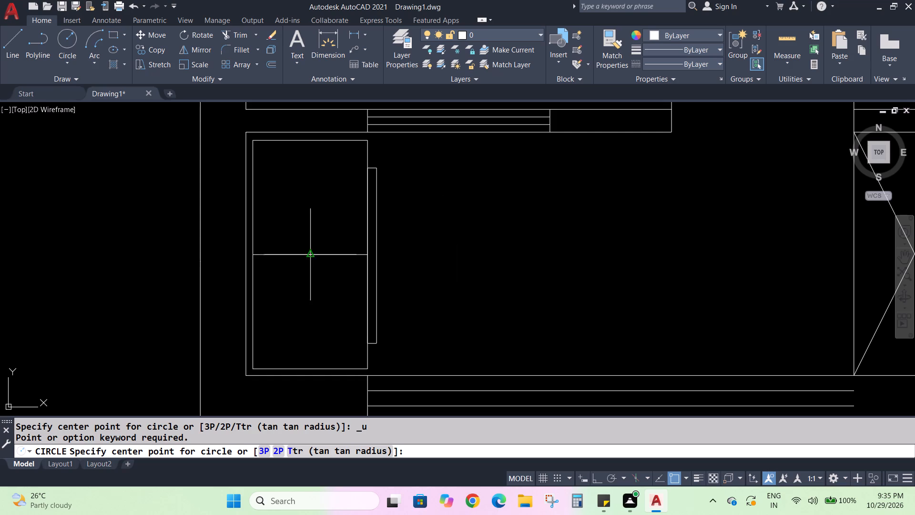
pyautogui.click(314, 253)
pyautogui.press('Escape')
pyautogui.press('Escape')
pyautogui.press('Escape')
pyautogui.press('Escape')
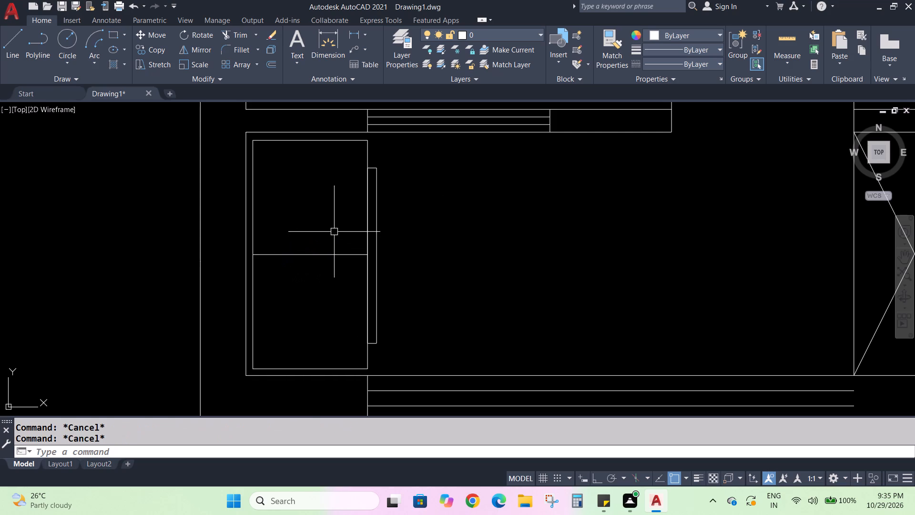
pyautogui.hotkey('ctrl', 'z')
pyautogui.hotkey('ctrl', 'z')
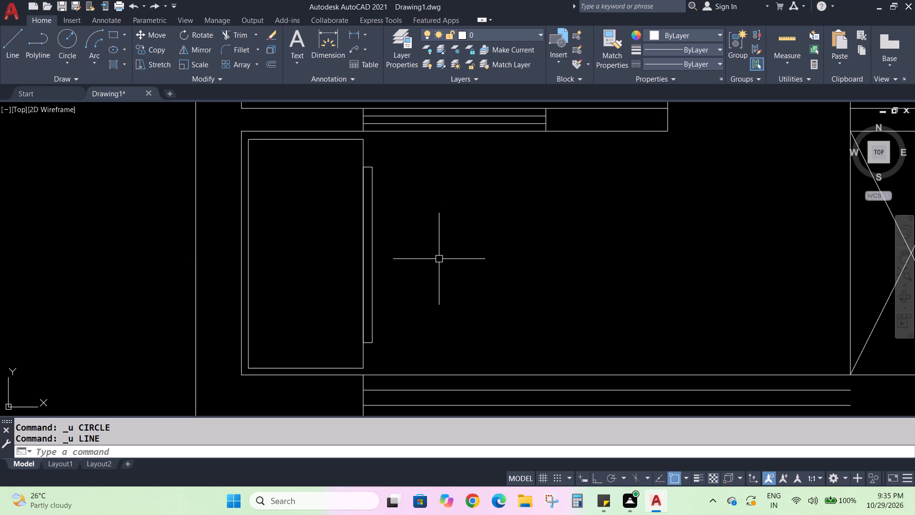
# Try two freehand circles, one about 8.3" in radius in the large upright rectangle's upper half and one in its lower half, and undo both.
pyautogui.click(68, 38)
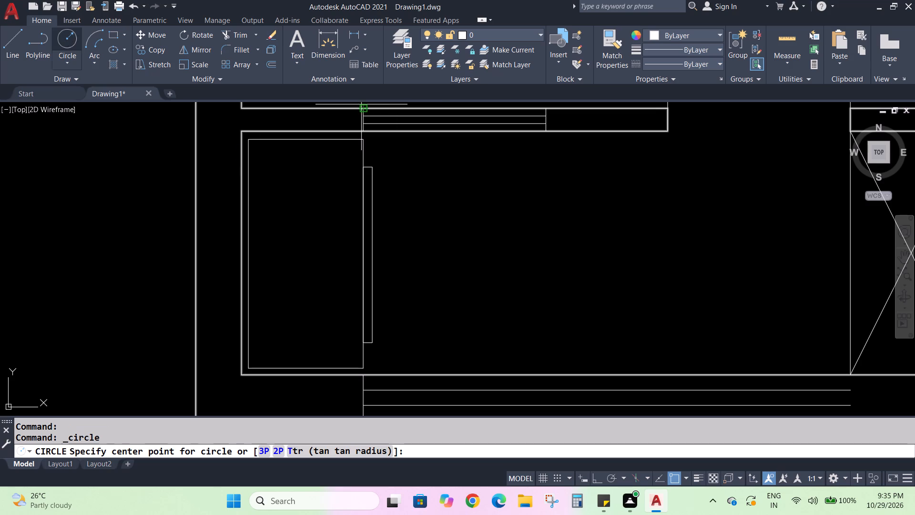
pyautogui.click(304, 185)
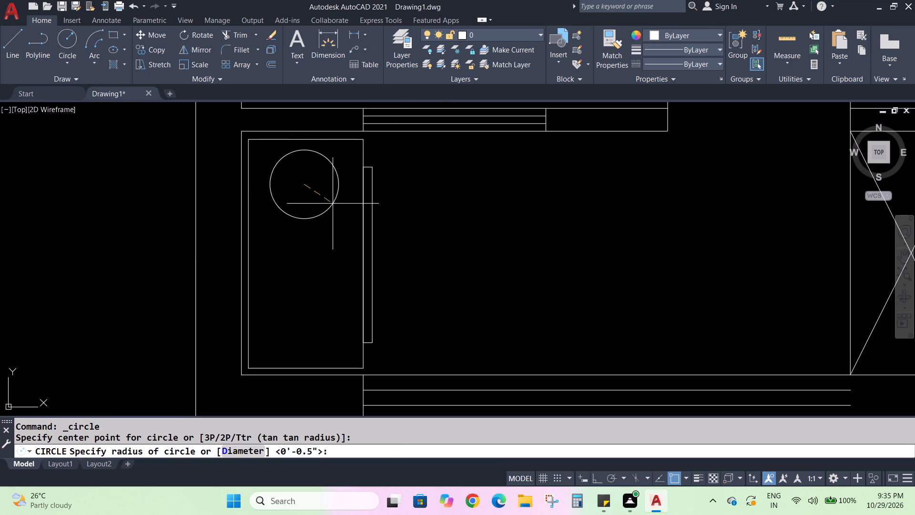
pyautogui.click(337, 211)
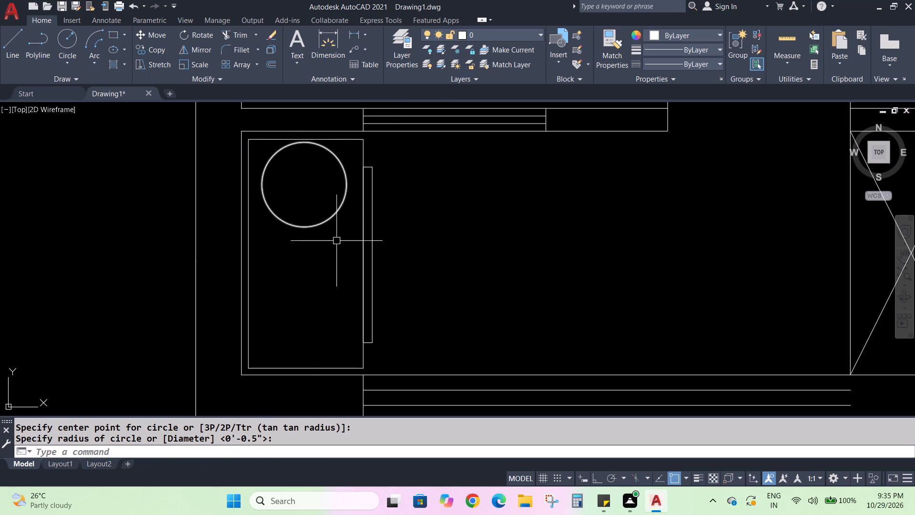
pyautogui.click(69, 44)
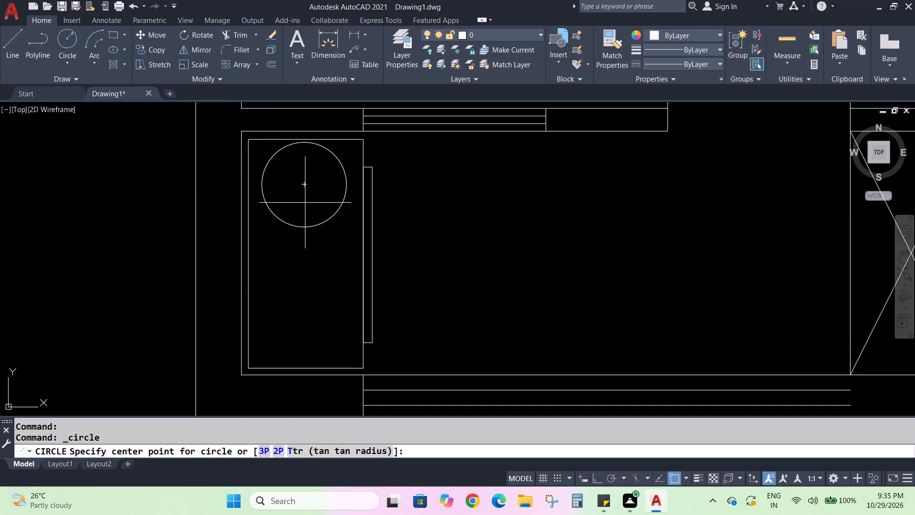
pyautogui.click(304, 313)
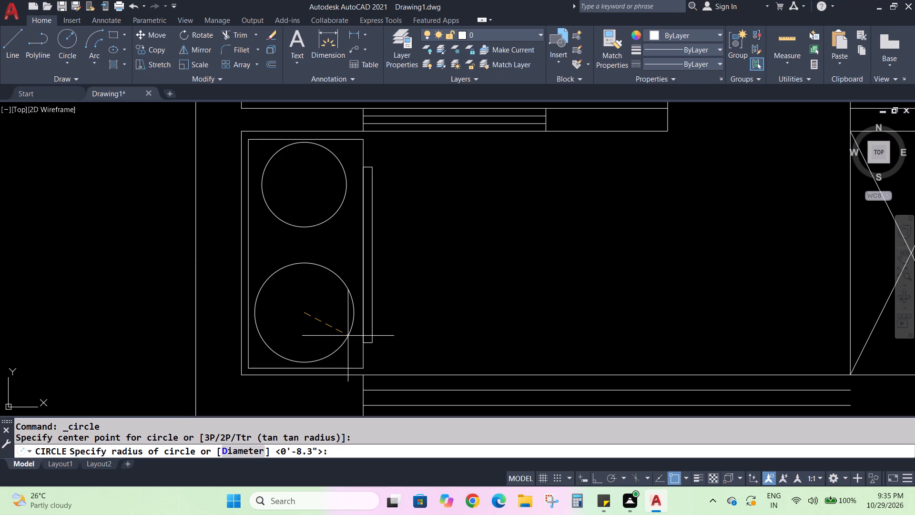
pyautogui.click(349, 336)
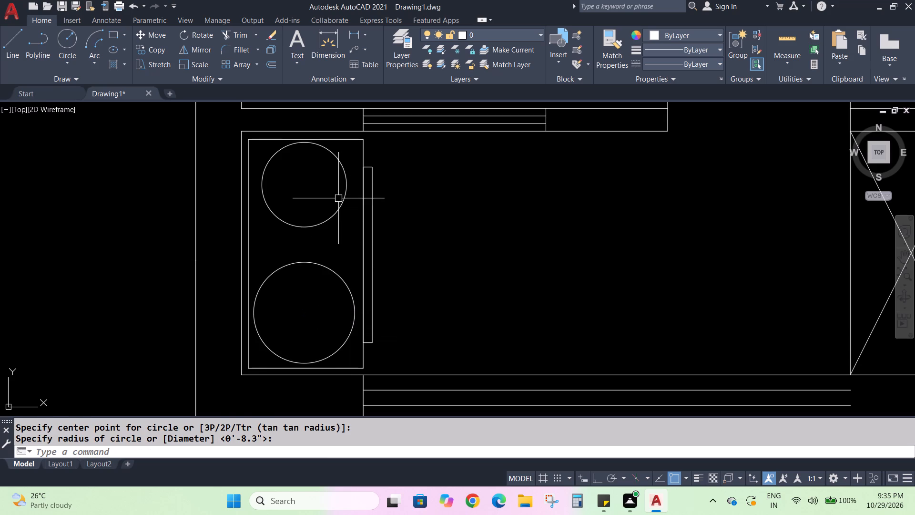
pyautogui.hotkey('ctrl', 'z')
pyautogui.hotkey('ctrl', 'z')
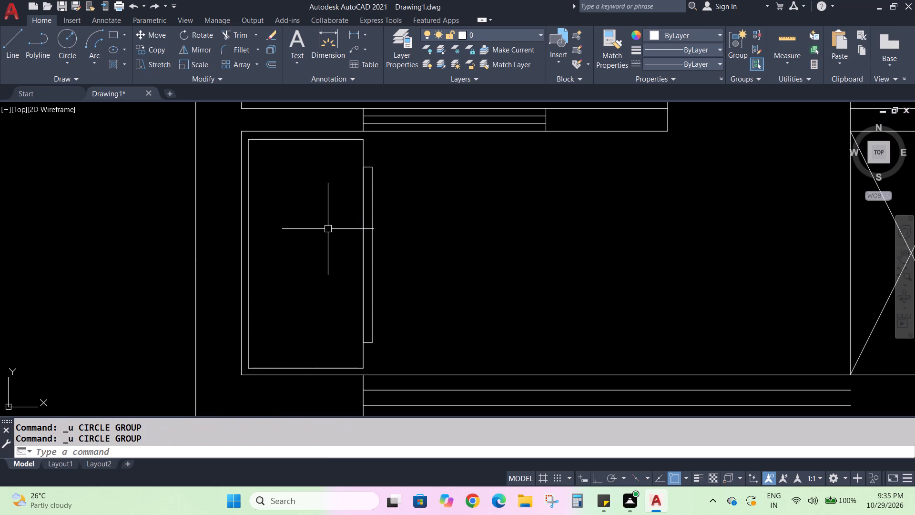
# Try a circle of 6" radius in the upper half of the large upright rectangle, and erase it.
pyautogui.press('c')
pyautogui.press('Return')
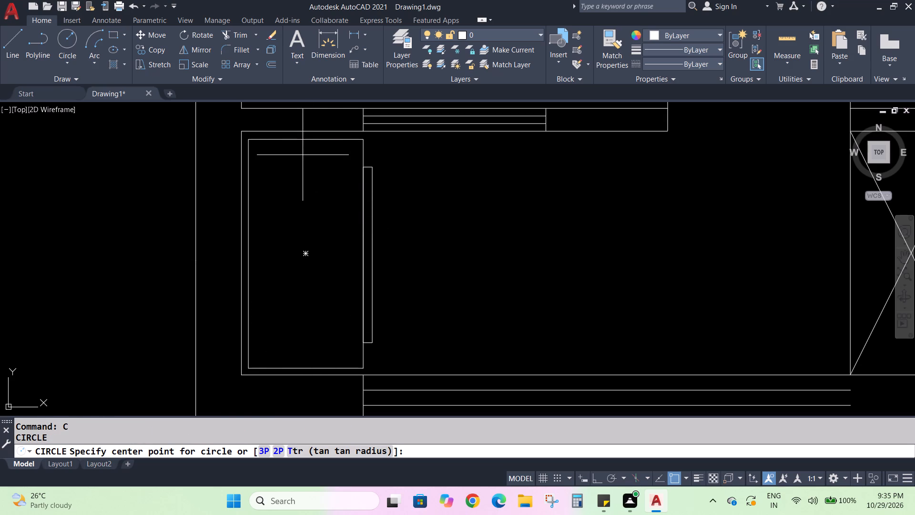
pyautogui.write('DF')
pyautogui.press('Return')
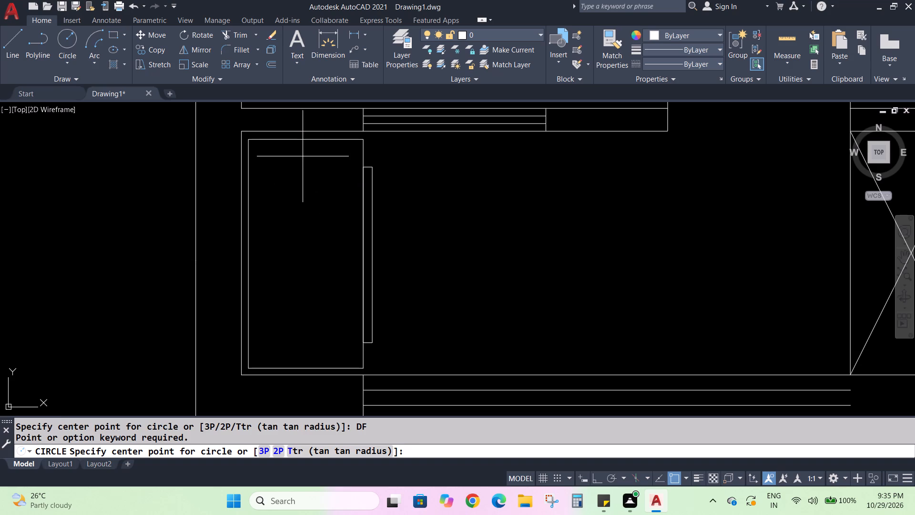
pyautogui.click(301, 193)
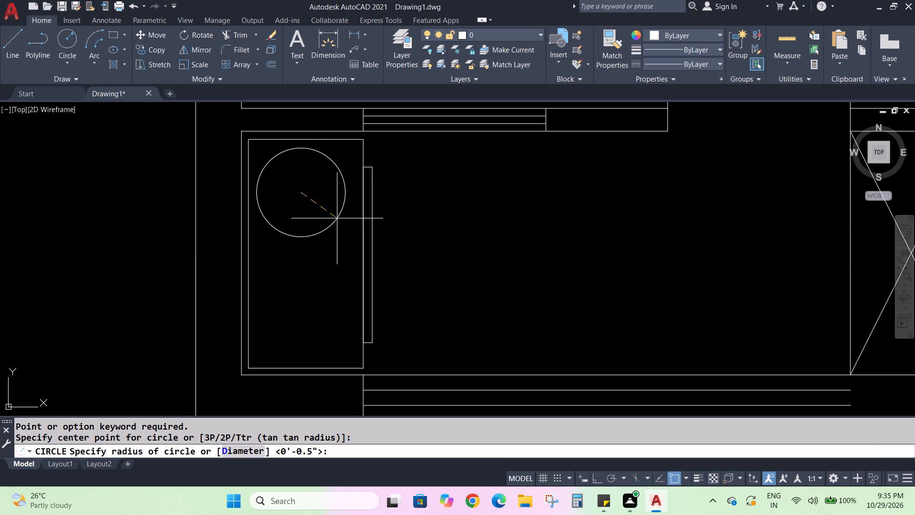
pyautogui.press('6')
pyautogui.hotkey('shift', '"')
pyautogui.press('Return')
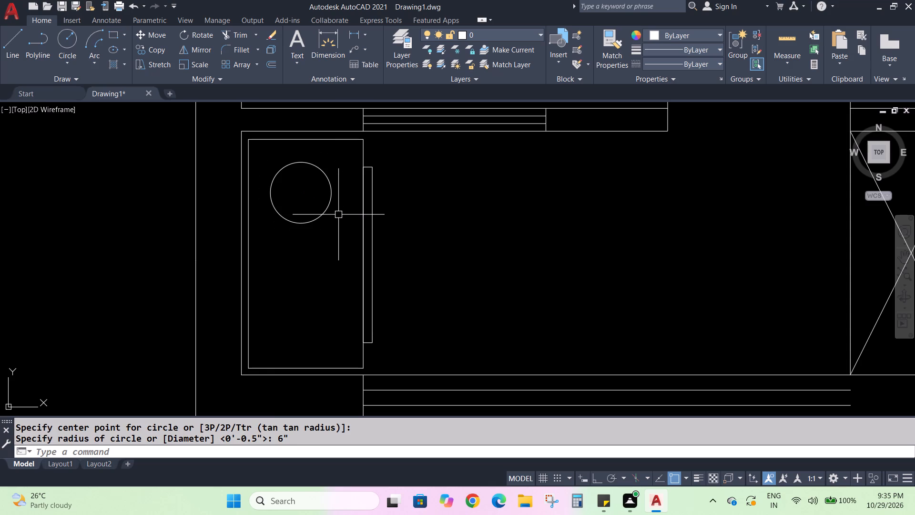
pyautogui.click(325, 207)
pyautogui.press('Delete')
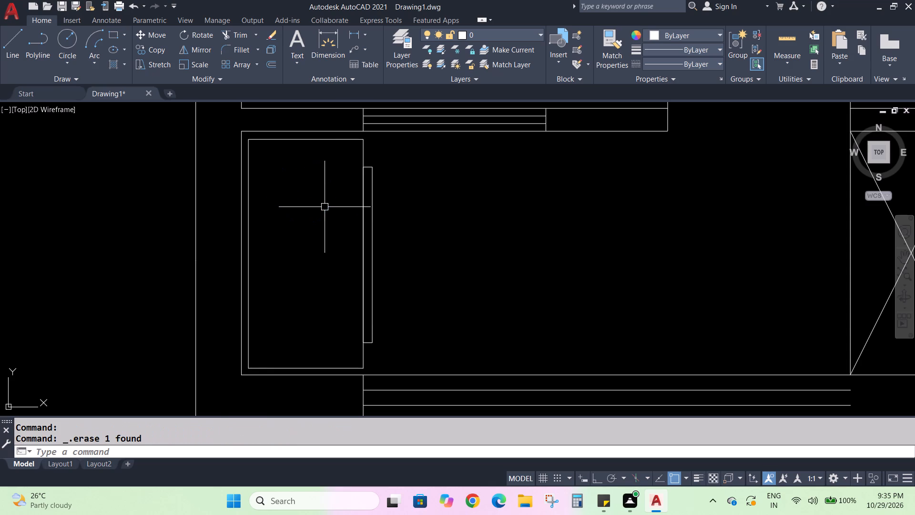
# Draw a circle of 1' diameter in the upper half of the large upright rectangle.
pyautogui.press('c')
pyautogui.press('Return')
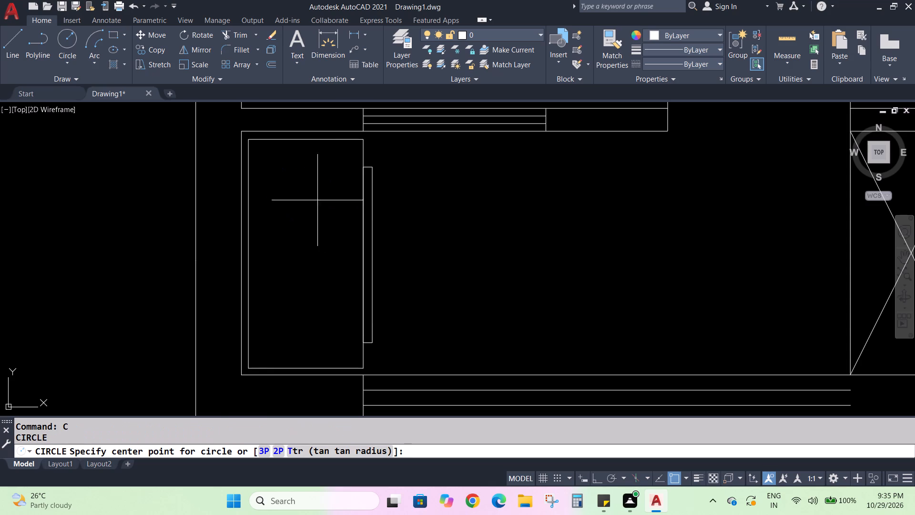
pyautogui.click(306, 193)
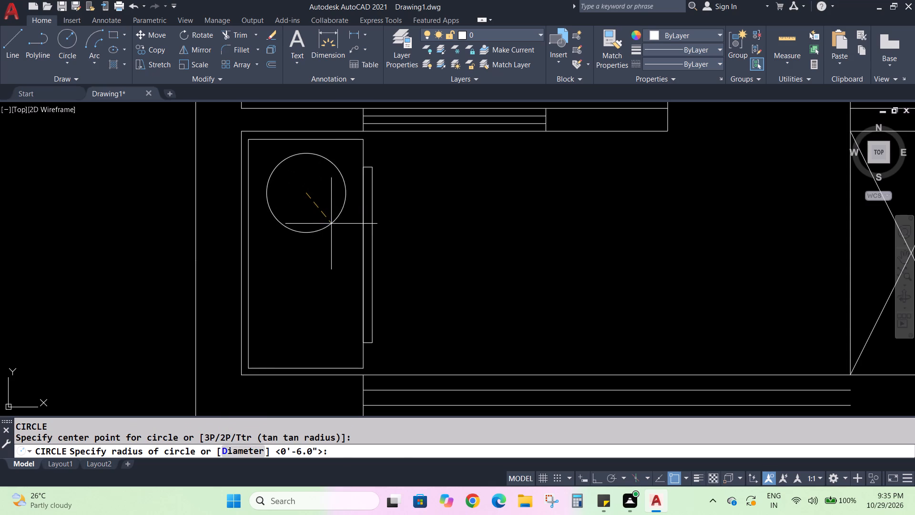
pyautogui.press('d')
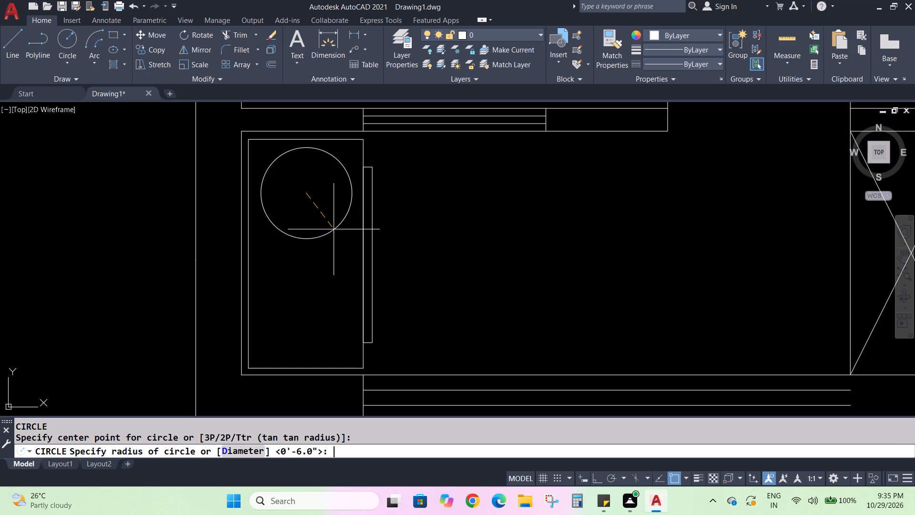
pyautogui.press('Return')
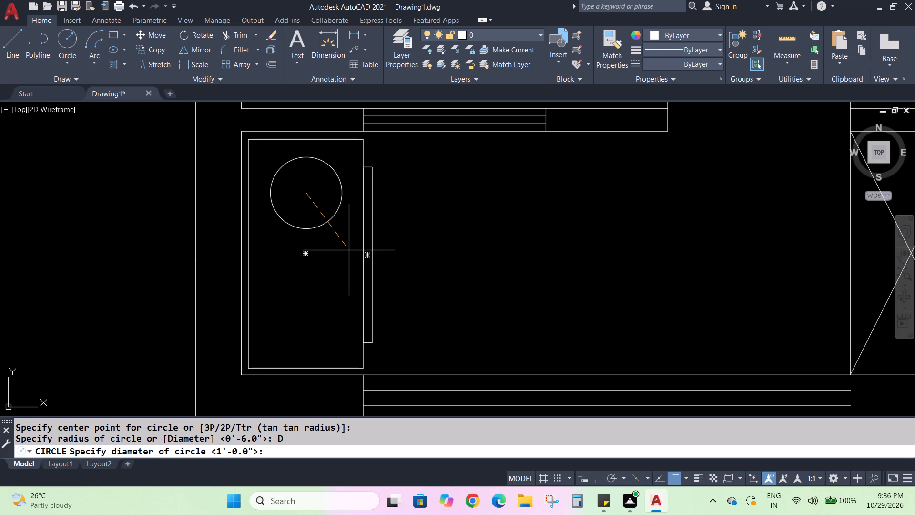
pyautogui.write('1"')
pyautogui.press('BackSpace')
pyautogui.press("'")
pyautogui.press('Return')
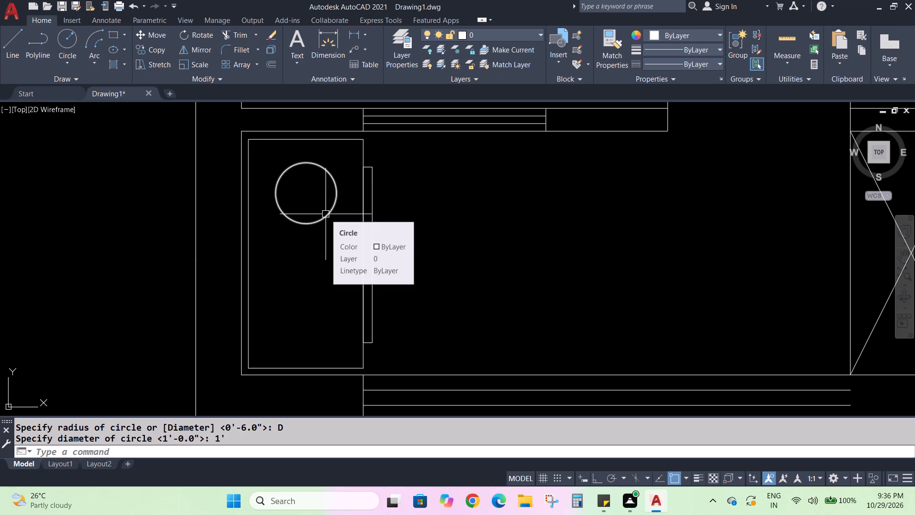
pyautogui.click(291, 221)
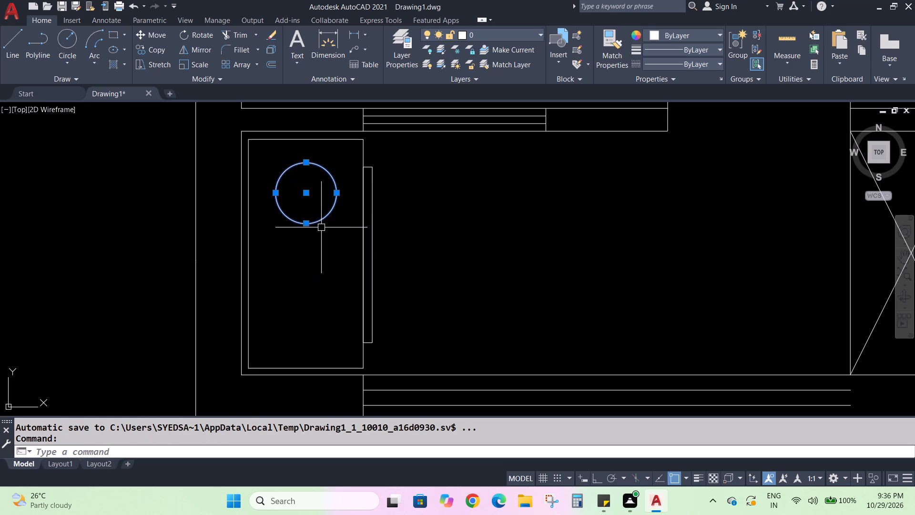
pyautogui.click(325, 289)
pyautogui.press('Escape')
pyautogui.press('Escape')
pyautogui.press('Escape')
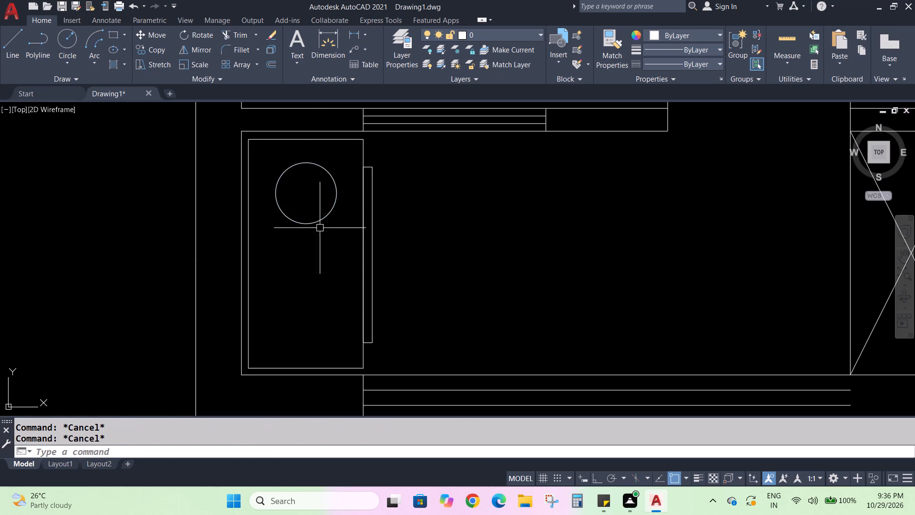
# Check the circle's diameter with a diameter dimension without placing it.
pyautogui.click(350, 35)
pyautogui.click(363, 38)
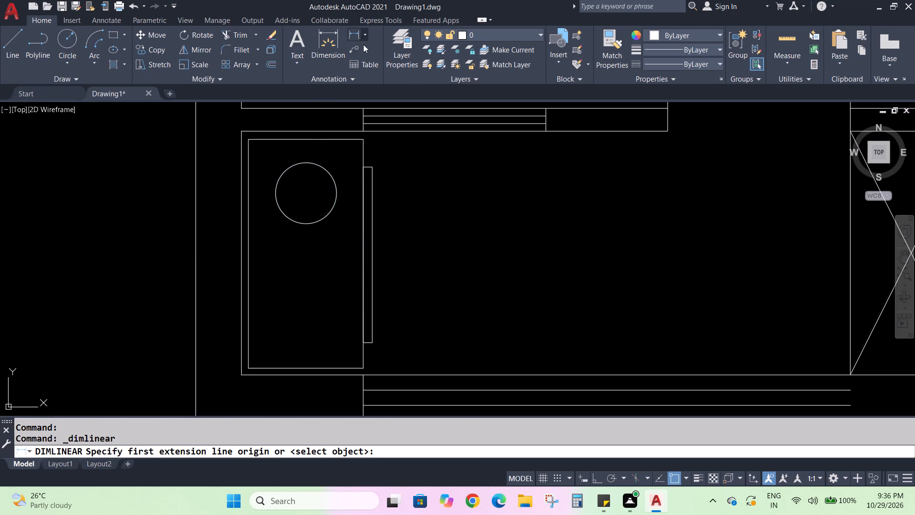
pyautogui.click(368, 176)
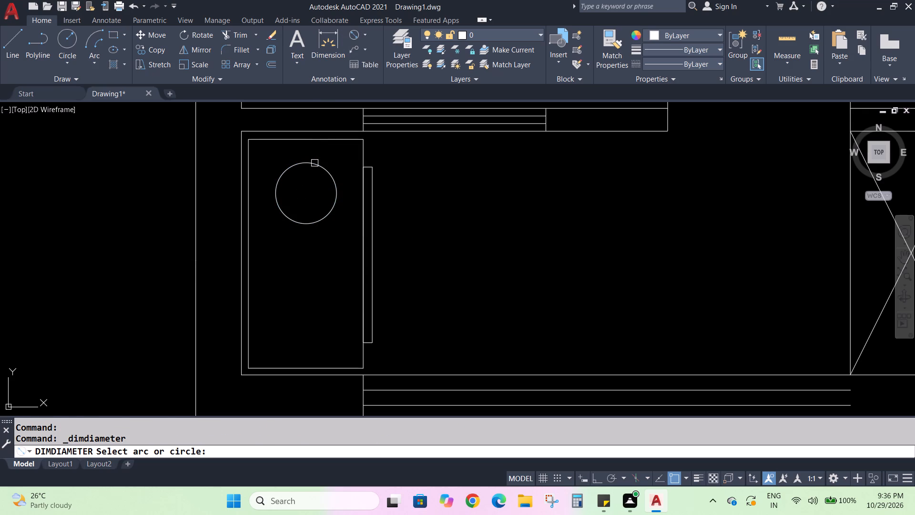
pyautogui.click(315, 163)
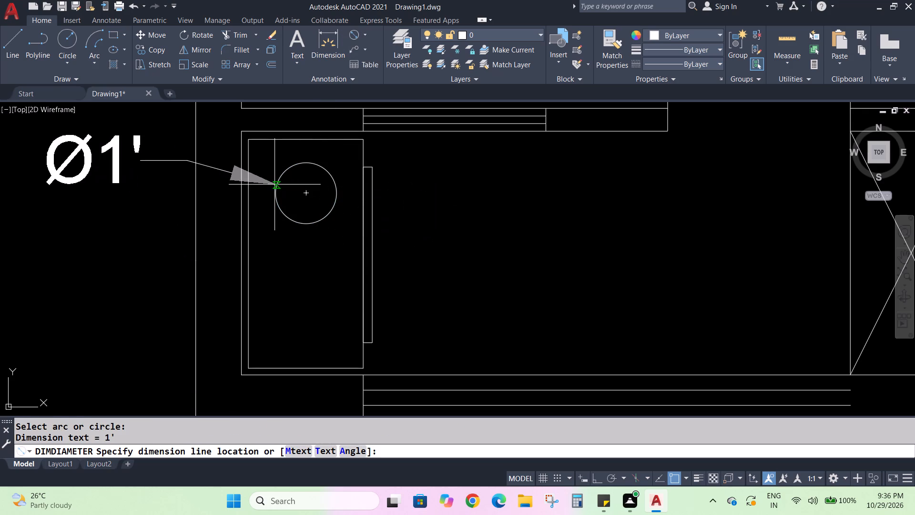
pyautogui.press('Escape')
pyautogui.press('Escape')
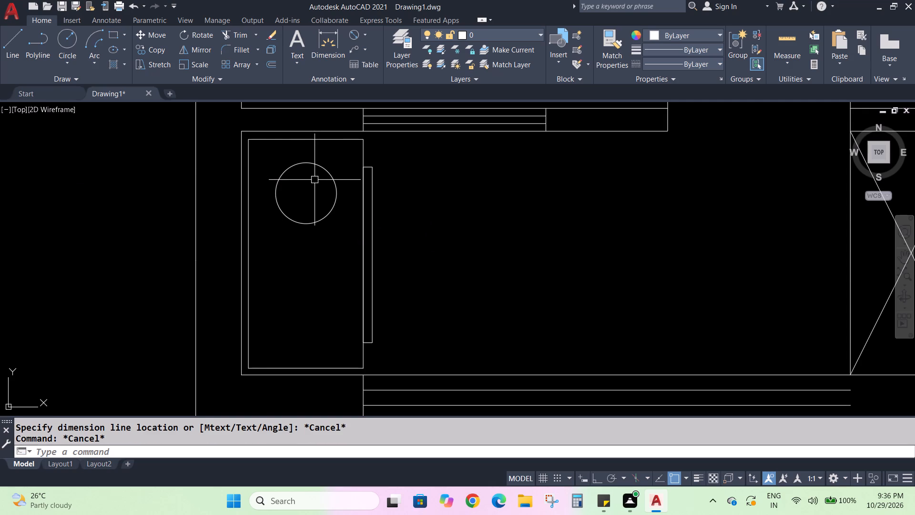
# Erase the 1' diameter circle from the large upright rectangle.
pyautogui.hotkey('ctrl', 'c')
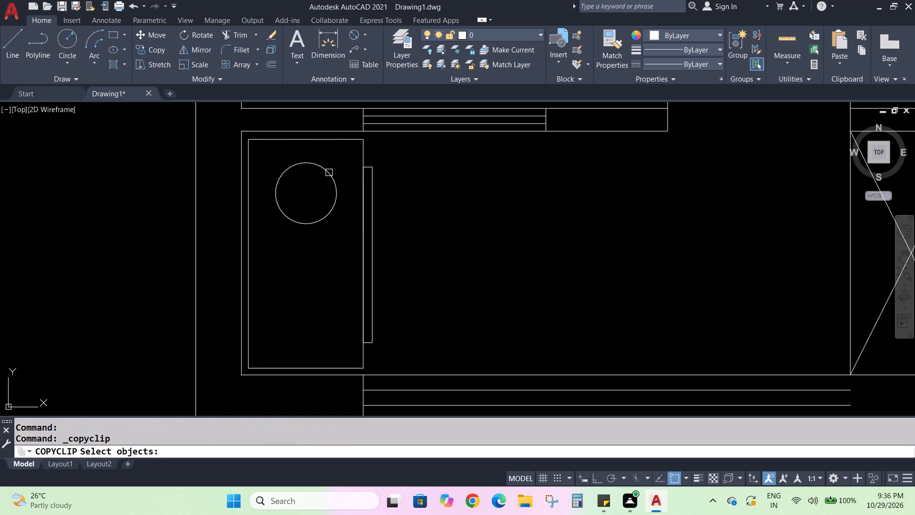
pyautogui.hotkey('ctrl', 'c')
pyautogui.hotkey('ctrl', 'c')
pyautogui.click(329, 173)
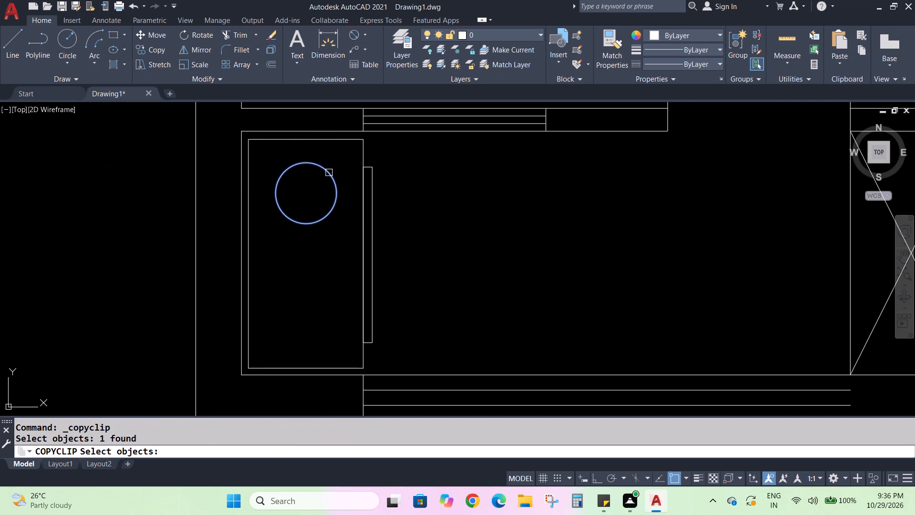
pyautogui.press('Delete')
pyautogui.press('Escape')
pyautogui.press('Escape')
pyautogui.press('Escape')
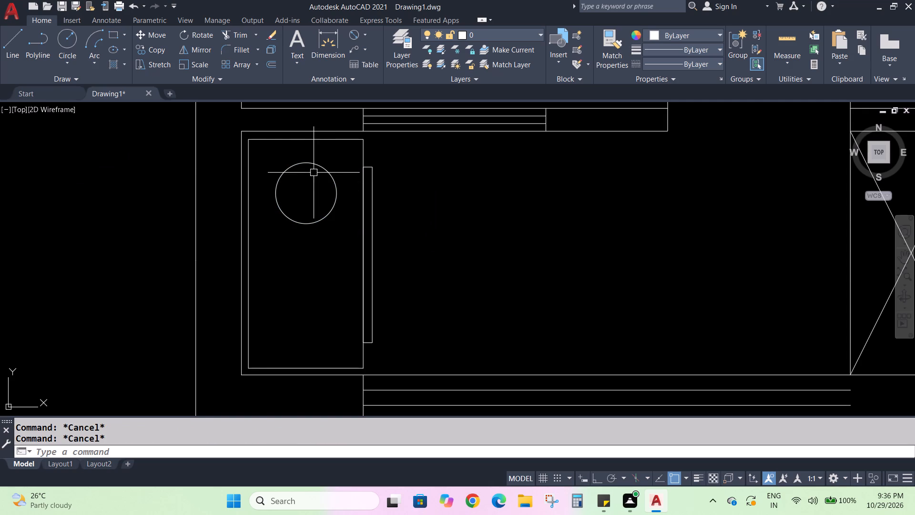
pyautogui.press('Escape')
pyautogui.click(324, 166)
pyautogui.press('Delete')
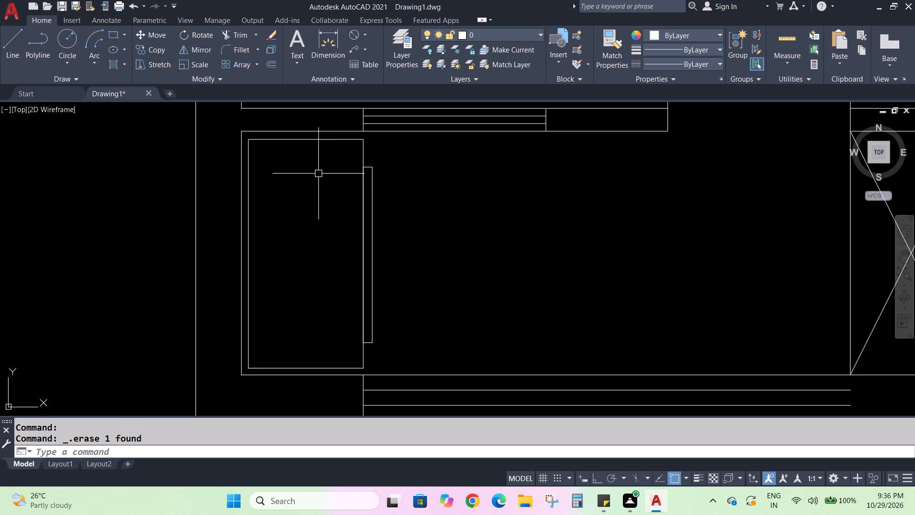
# Draw a circle of 1' radius centred in the upper half of the large upright rectangle.
pyautogui.press('c')
pyautogui.press('Return')
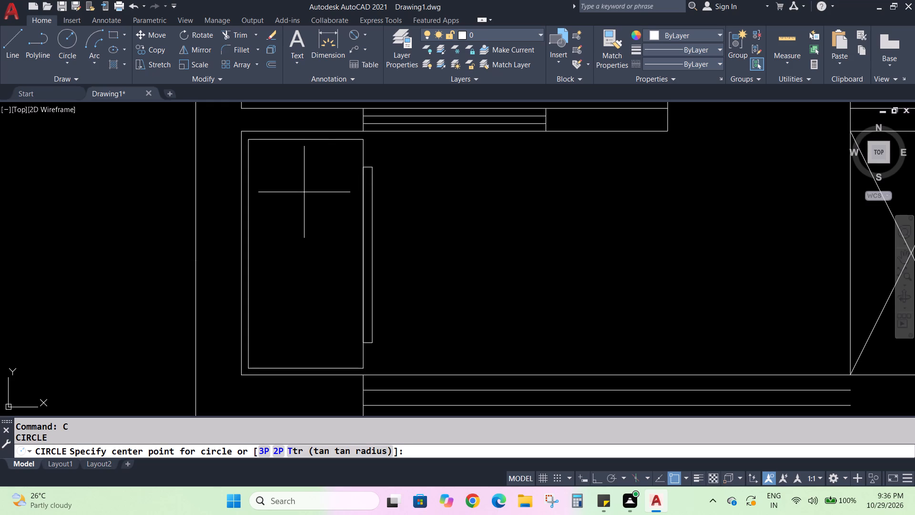
pyautogui.click(304, 192)
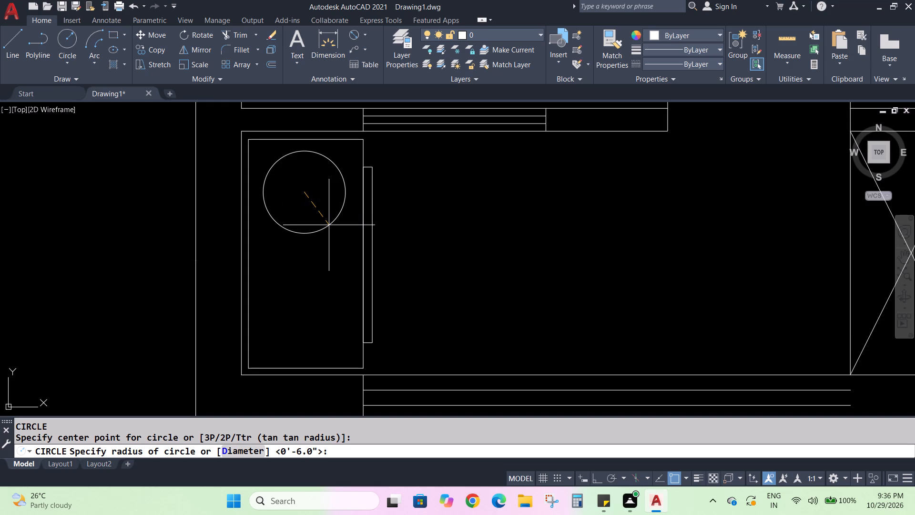
pyautogui.write("1'")
pyautogui.press('Return')
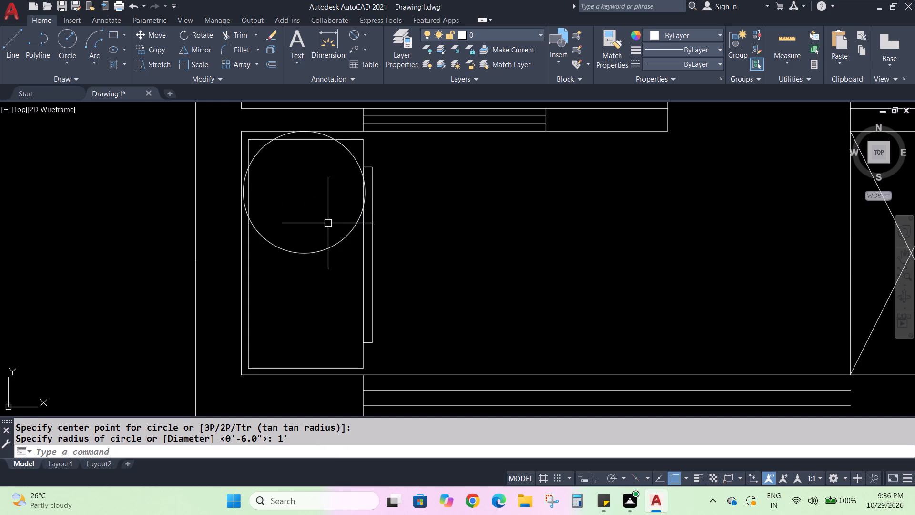
# Erase the 1' radius circle from the large upright rectangle below the kitchen.
pyautogui.press('Escape')
pyautogui.click(322, 252)
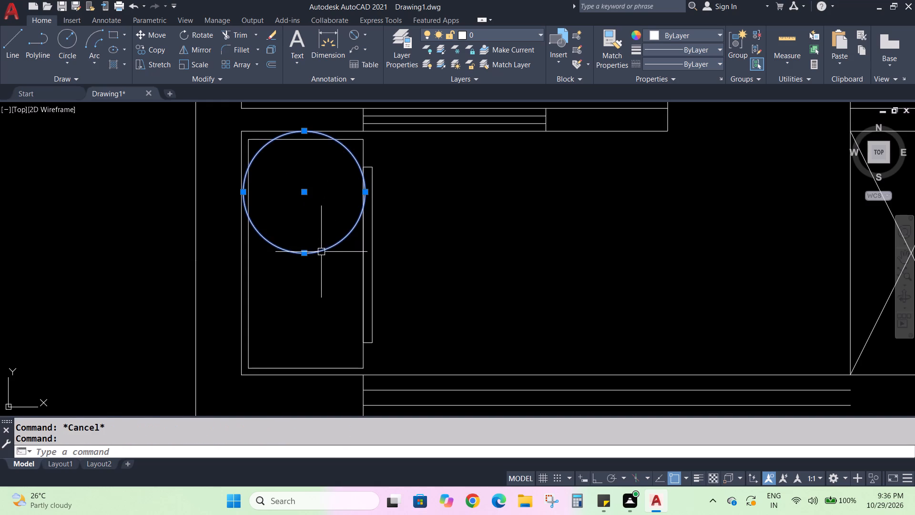
pyautogui.press('Delete')
# Draw a circle of 1'-6" diameter centred in the upper half of the large upright rectangle.
pyautogui.press('c')
pyautogui.press('Return')
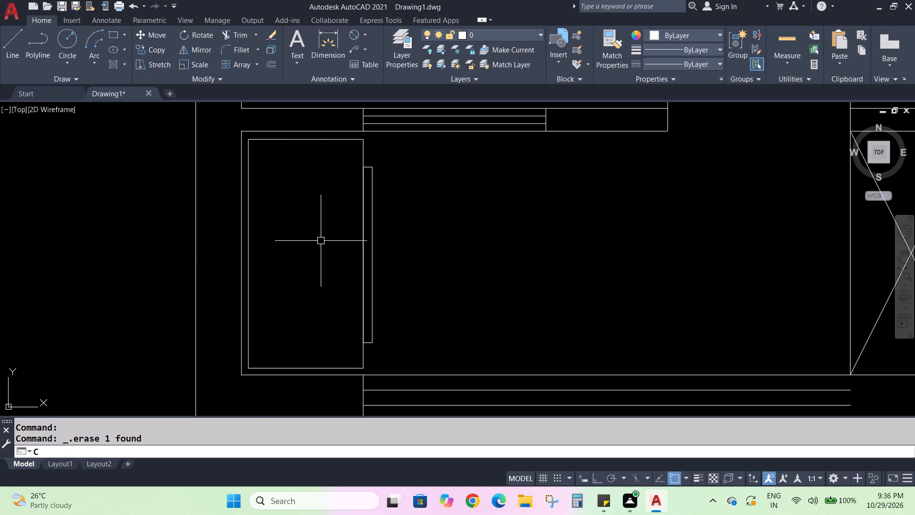
pyautogui.click(304, 197)
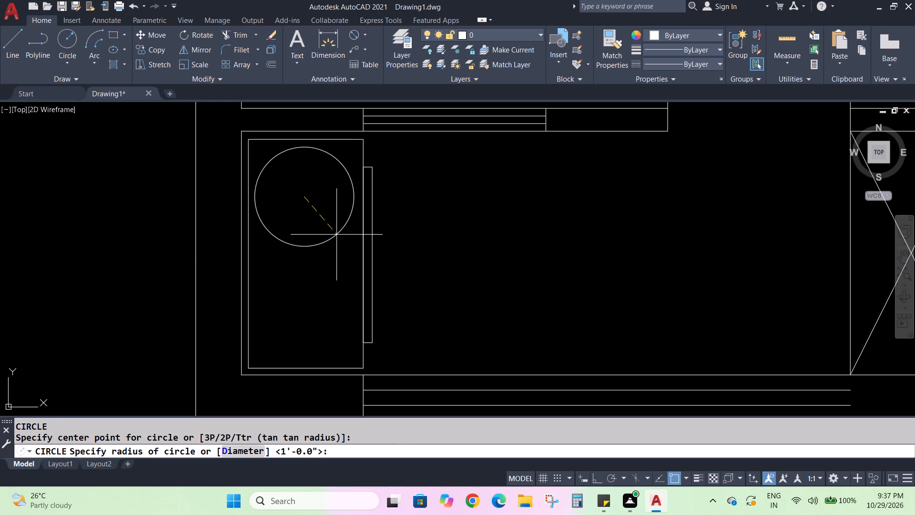
pyautogui.press('d')
pyautogui.press('Return')
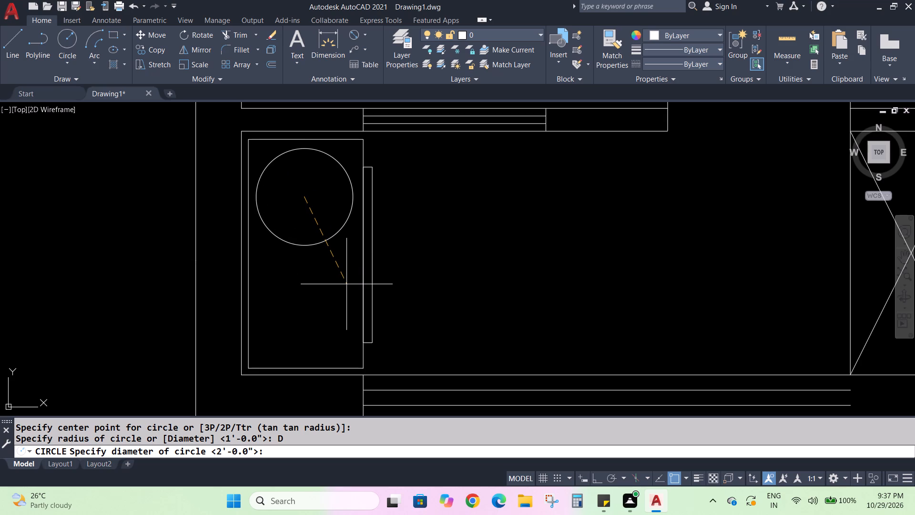
pyautogui.write("1'")
pyautogui.press('-')
pyautogui.write('6"')
pyautogui.press('Return')
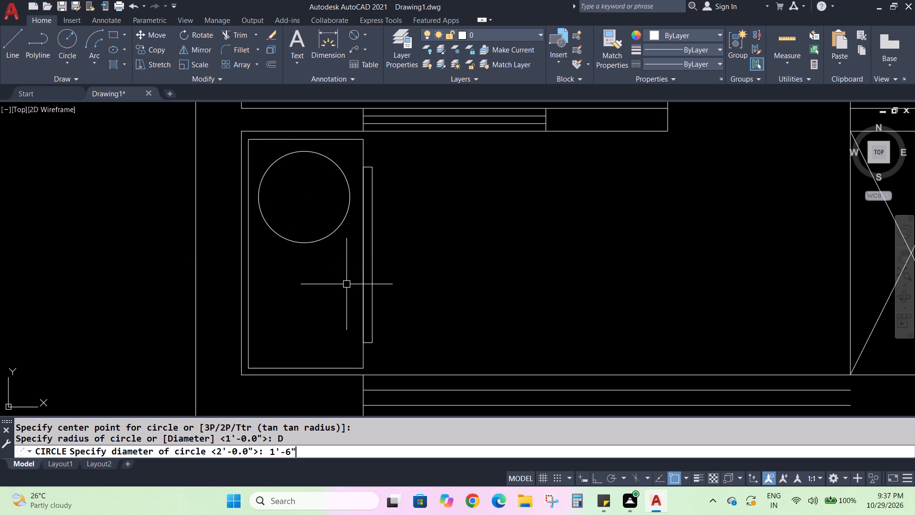
# Copy the 1'-6" circle straight down into the lower half of the upright rectangle.
pyautogui.click(325, 239)
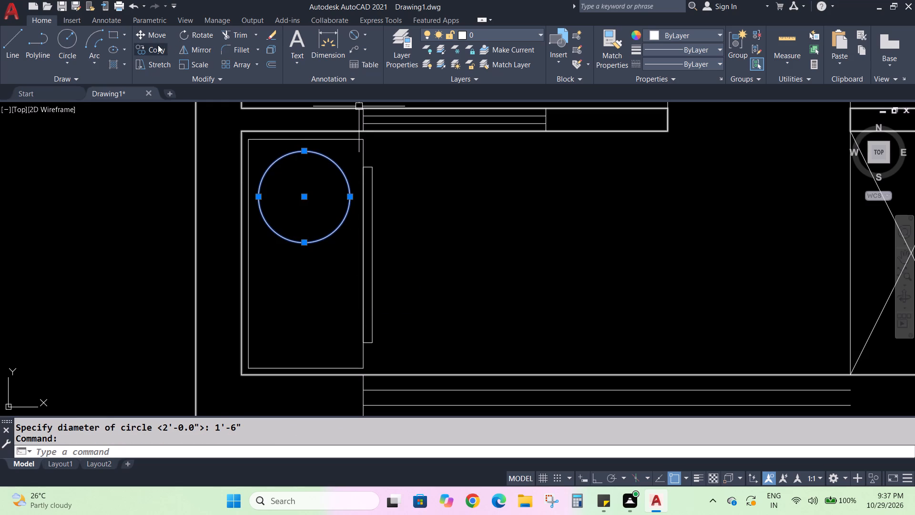
pyautogui.click(158, 45)
pyautogui.click(318, 240)
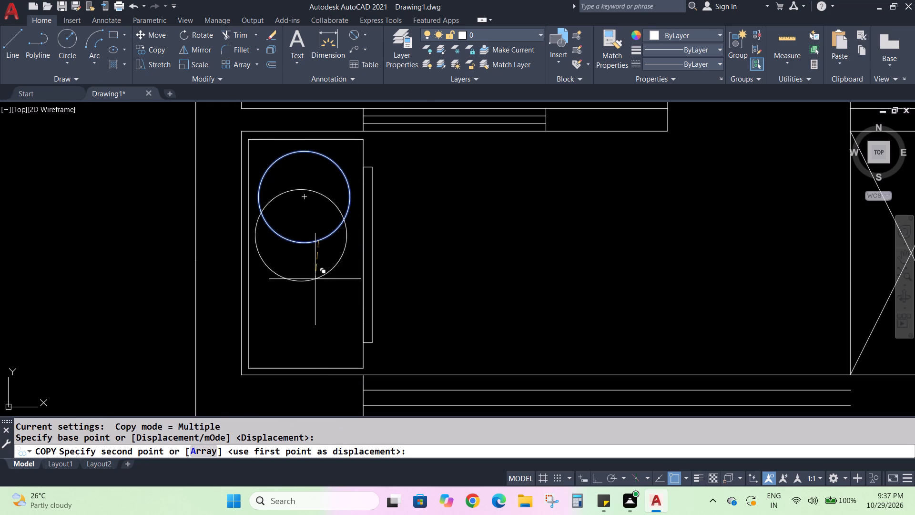
pyautogui.click(319, 357)
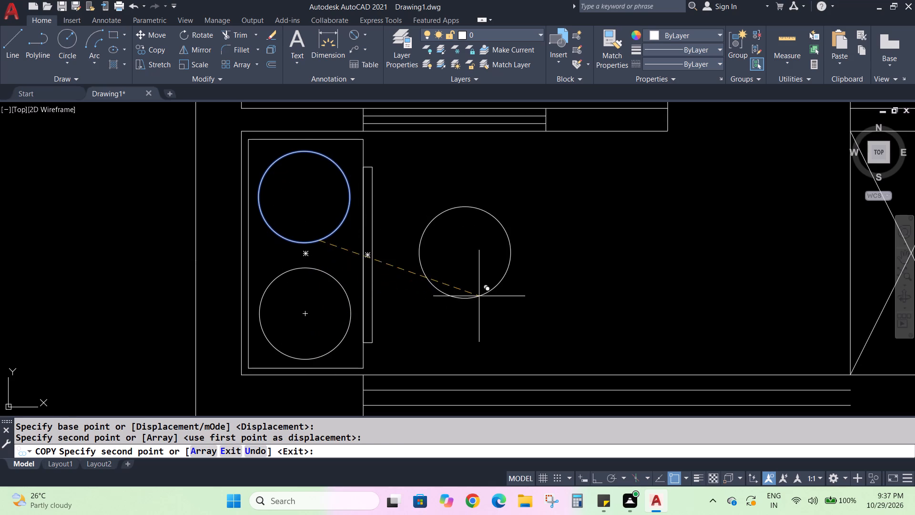
pyautogui.press('Escape')
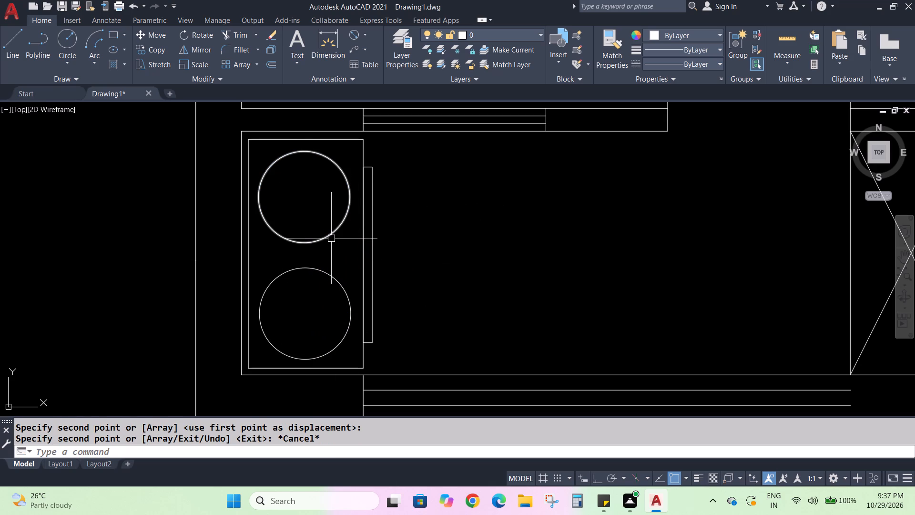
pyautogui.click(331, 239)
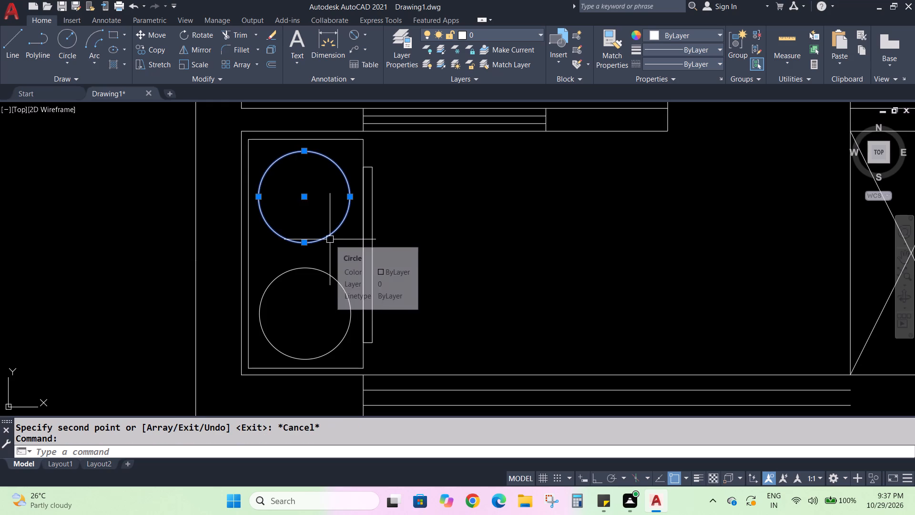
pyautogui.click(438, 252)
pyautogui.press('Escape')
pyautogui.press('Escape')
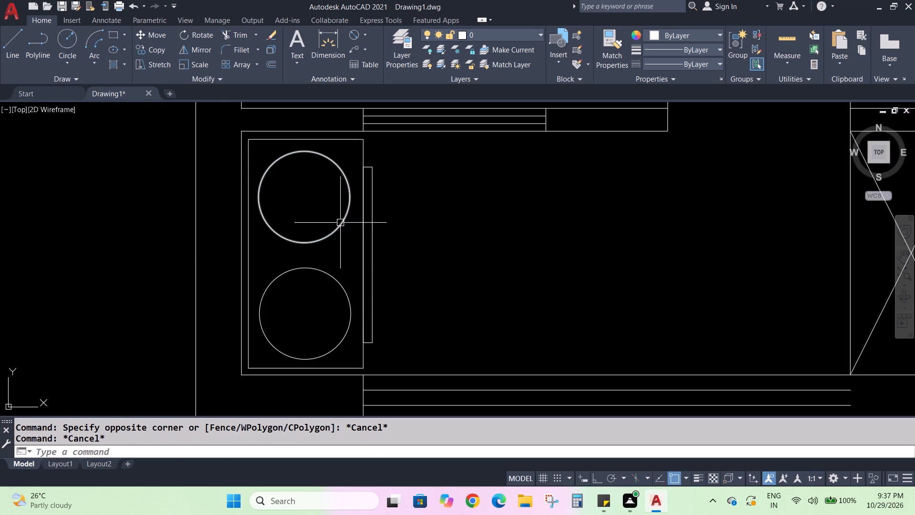
# Offset both circles in the upright rectangle 1" inwards.
pyautogui.press('o')
pyautogui.press('Return')
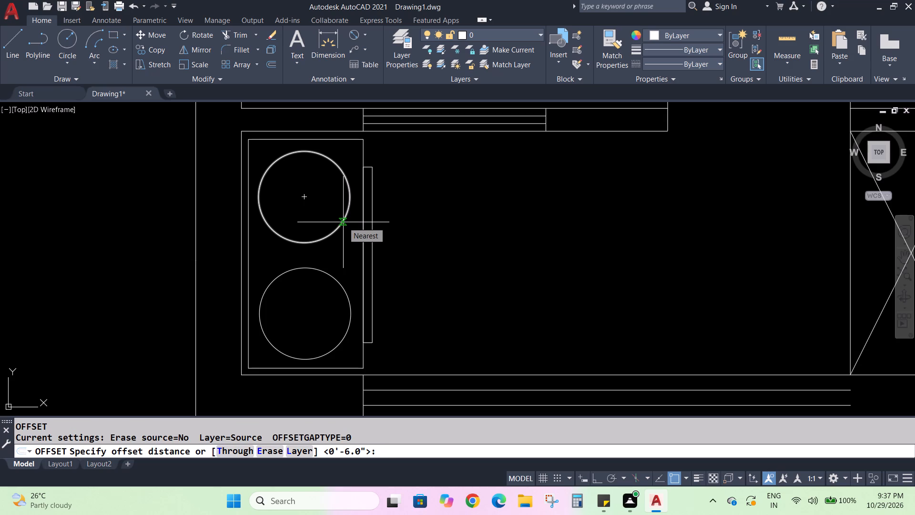
pyautogui.write('1"')
pyautogui.press('Return')
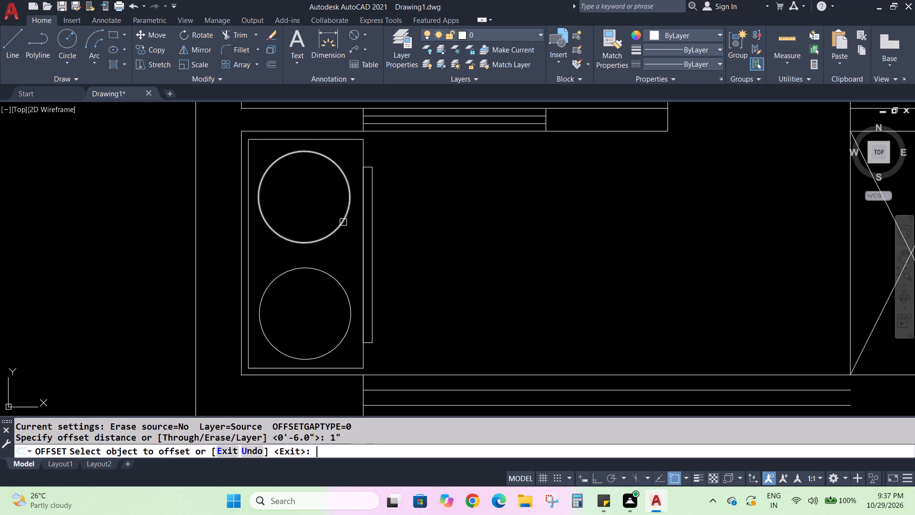
pyautogui.click(343, 222)
pyautogui.click(309, 204)
pyautogui.click(329, 277)
pyautogui.click(312, 297)
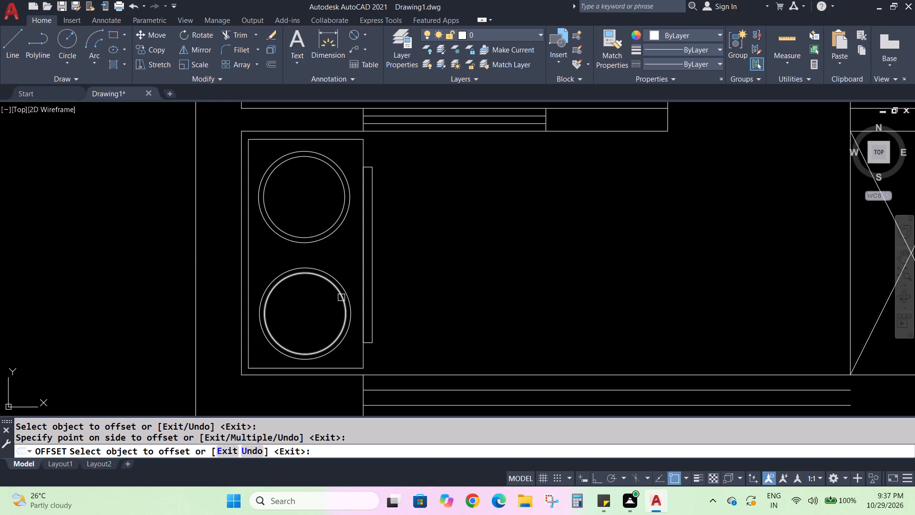
# Examine the whole furnished floor plan, from the kitchen and bedrooms to the living areas, leaving the Offset command.
pyautogui.scroll(-3, 347, 292)
pyautogui.scroll(-1, 462, 322)
pyautogui.moveTo(505, 365); pyautogui.dragTo(376, 369, button='middle')
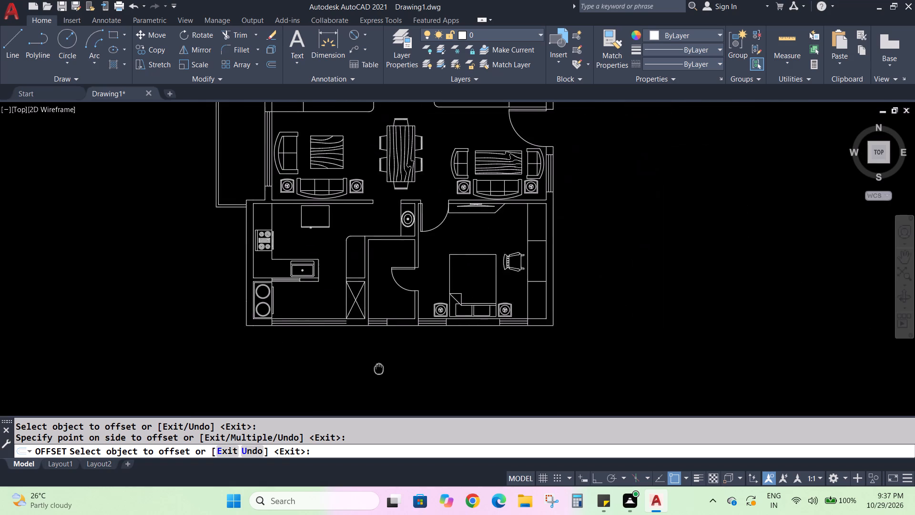
pyautogui.moveTo(376, 369); pyautogui.dragTo(309, 372, button='middle')
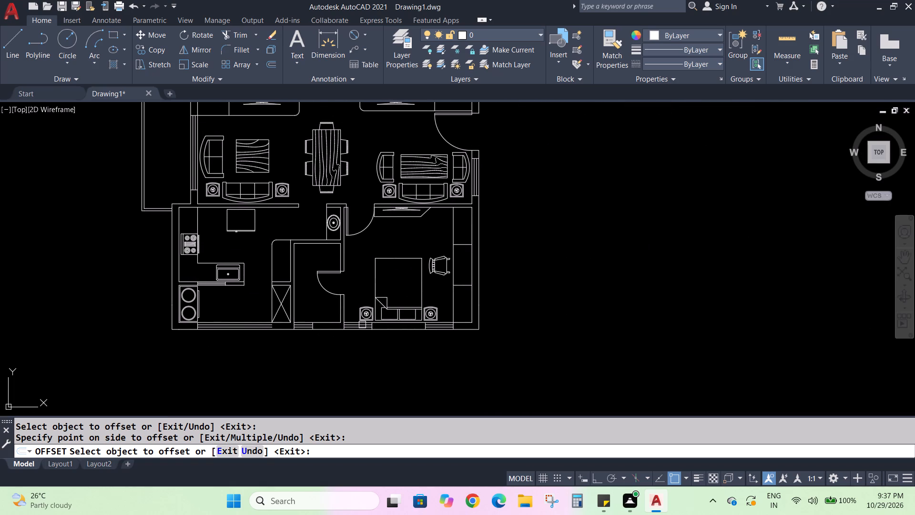
pyautogui.scroll(-1, 362, 325)
pyautogui.scroll(3, 295, 274)
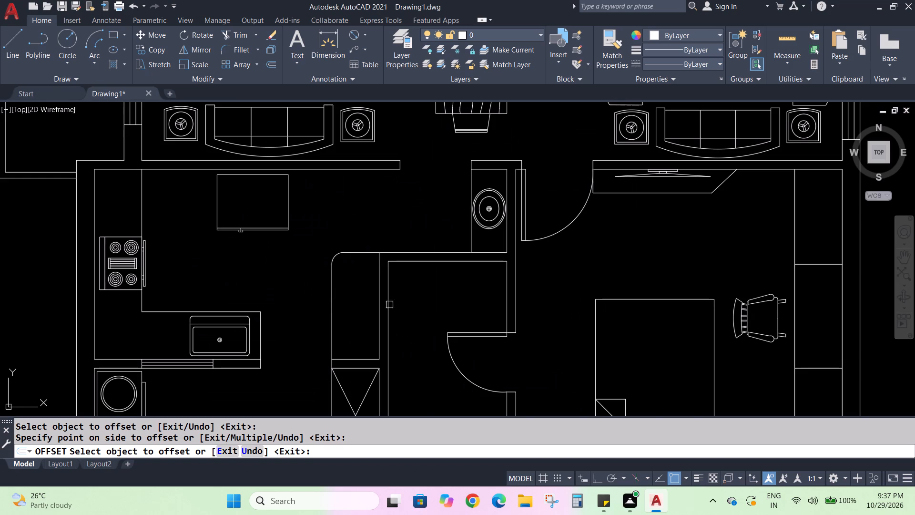
pyautogui.scroll(-3, 414, 314)
pyautogui.scroll(1, 417, 235)
pyautogui.scroll(-1, 419, 259)
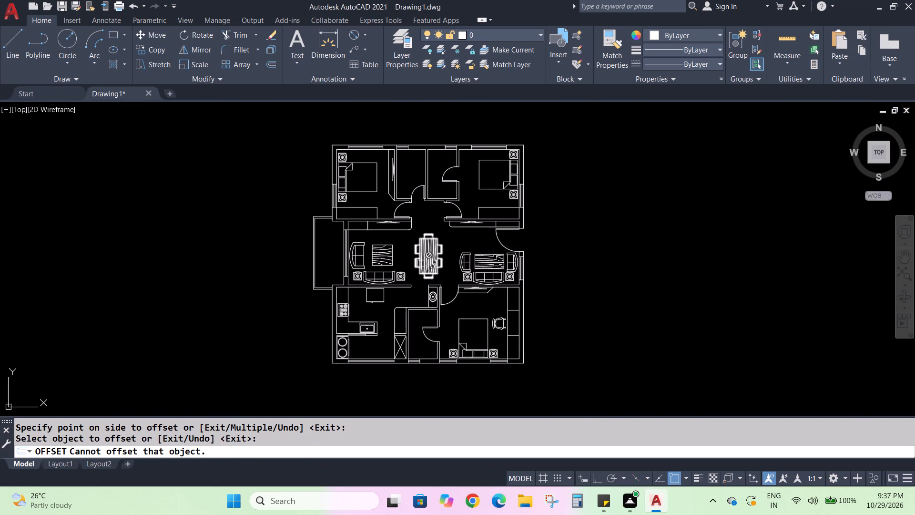
pyautogui.scroll(1, 430, 272)
pyautogui.scroll(-1, 430, 272)
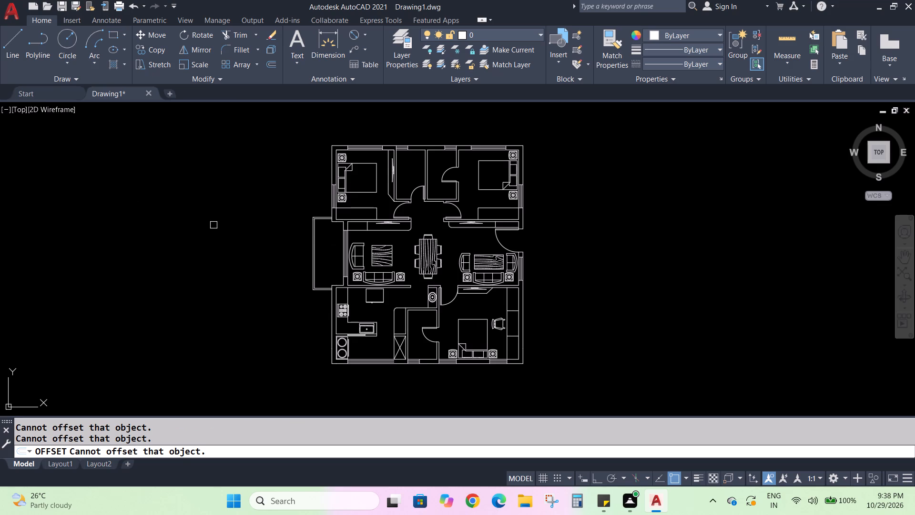
pyautogui.press('Escape')
pyautogui.press('Escape')
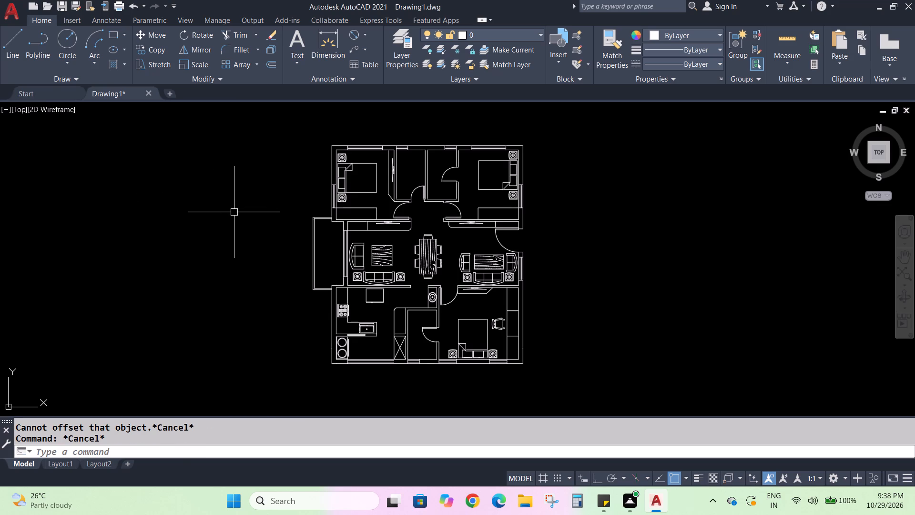
pyautogui.scroll(3, 356, 282)
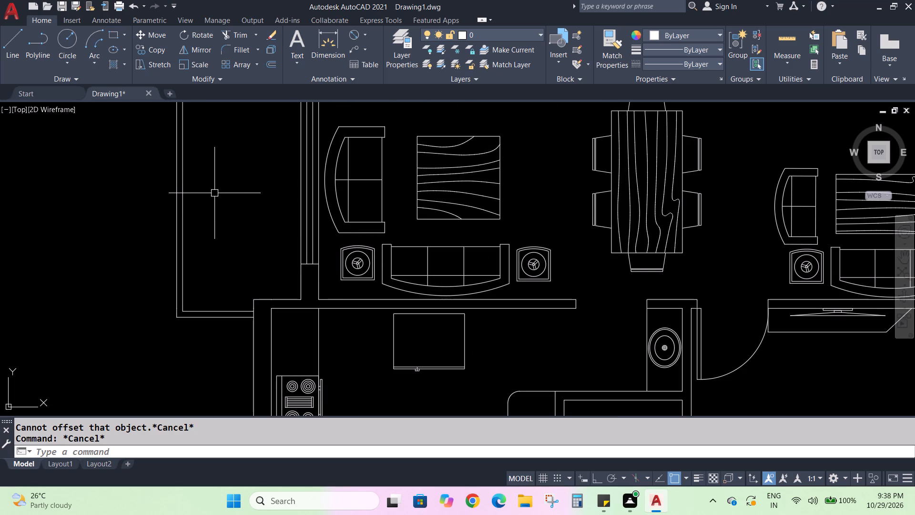
pyautogui.scroll(-2, 224, 187)
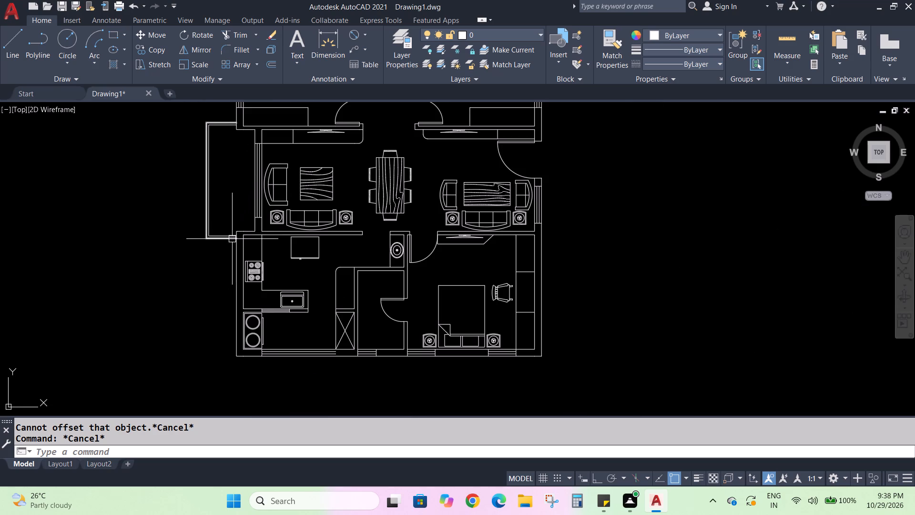
pyautogui.scroll(-2, 236, 234)
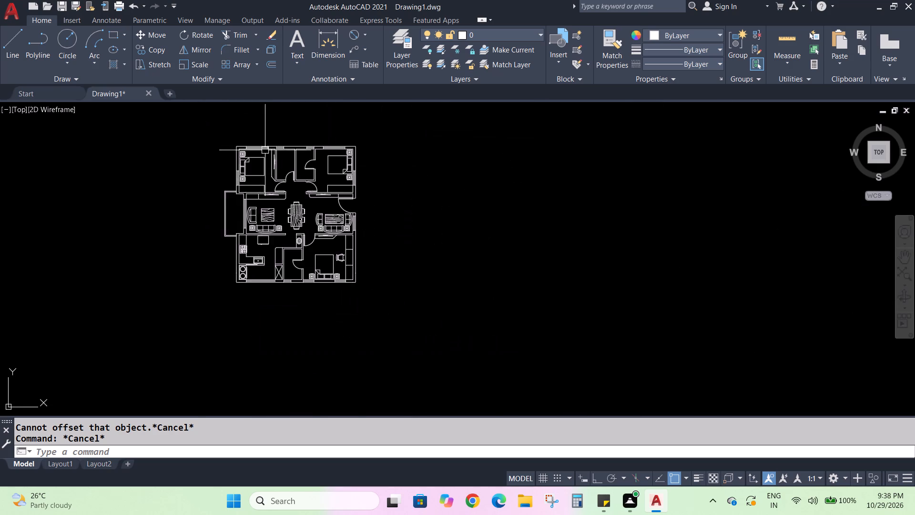
# Place a multiline text box below the bed in the plan's upper-left bedroom and narrow its width to fit the room.
pyautogui.scroll(2, 264, 153)
pyautogui.scroll(1, 273, 206)
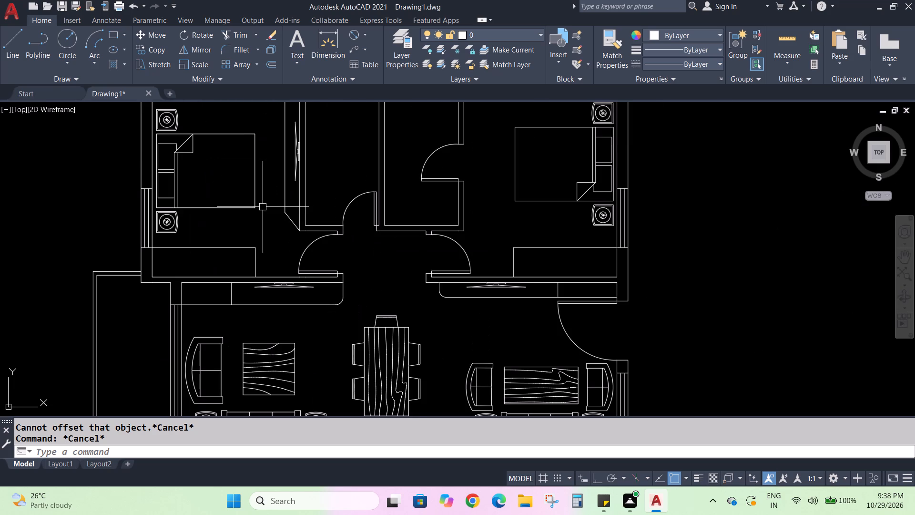
pyautogui.scroll(1, 245, 210)
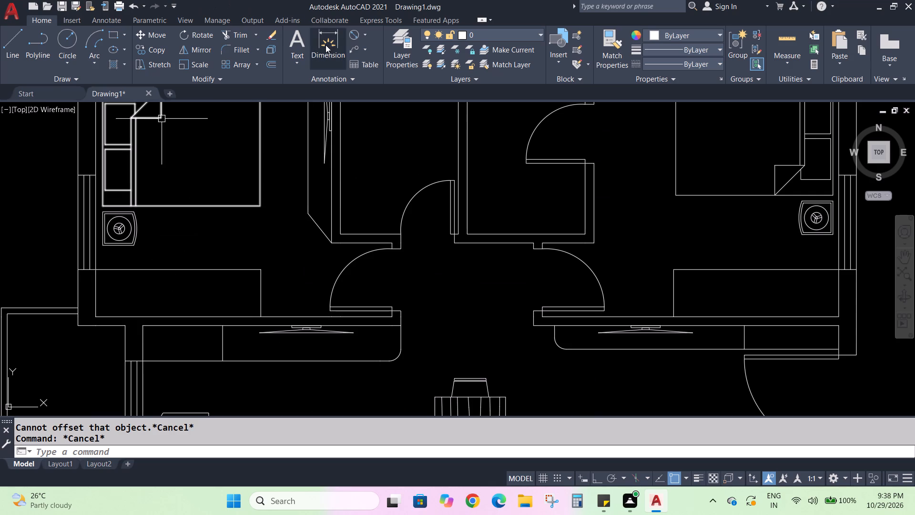
pyautogui.click(294, 54)
pyautogui.click(304, 77)
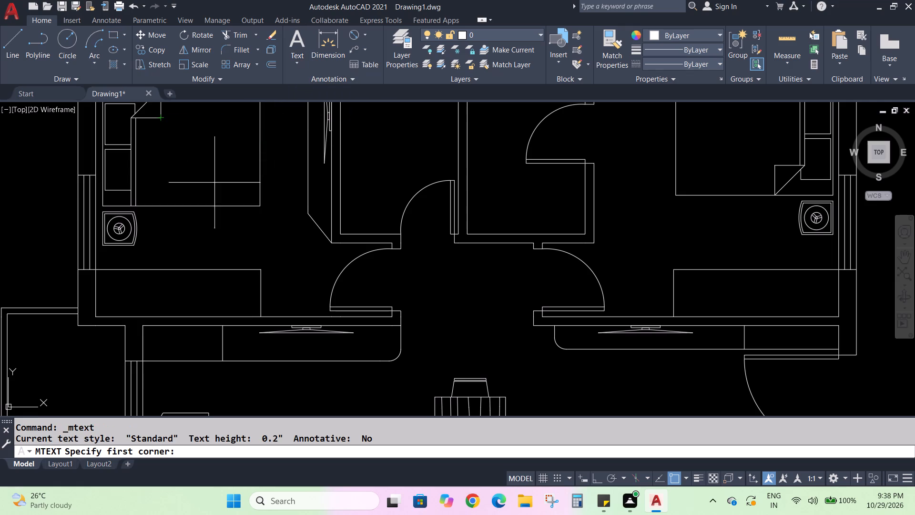
pyautogui.click(158, 226)
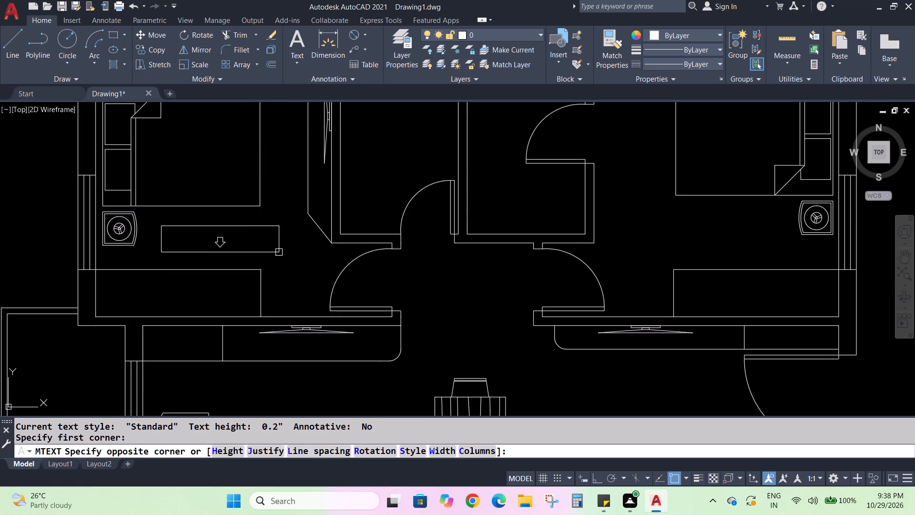
pyautogui.click(287, 258)
pyautogui.scroll(-3, 510, 240)
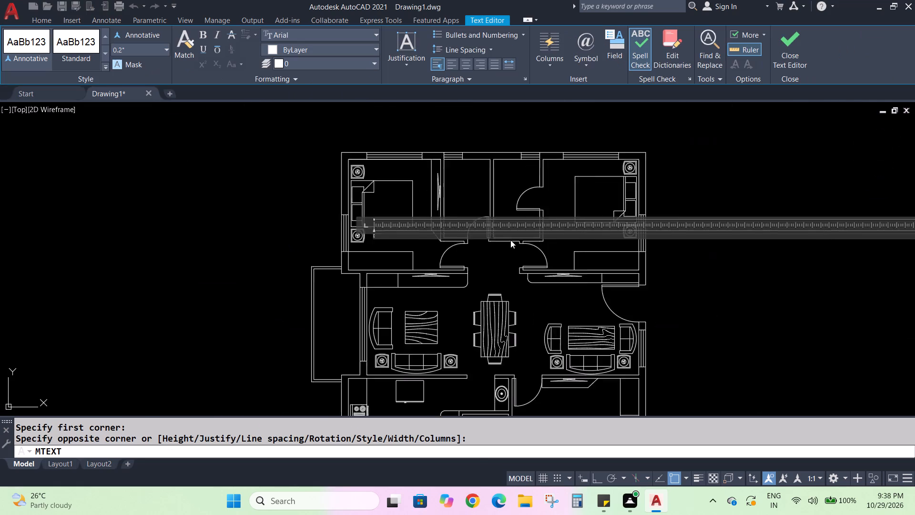
pyautogui.moveTo(854, 226); pyautogui.dragTo(735, 224)
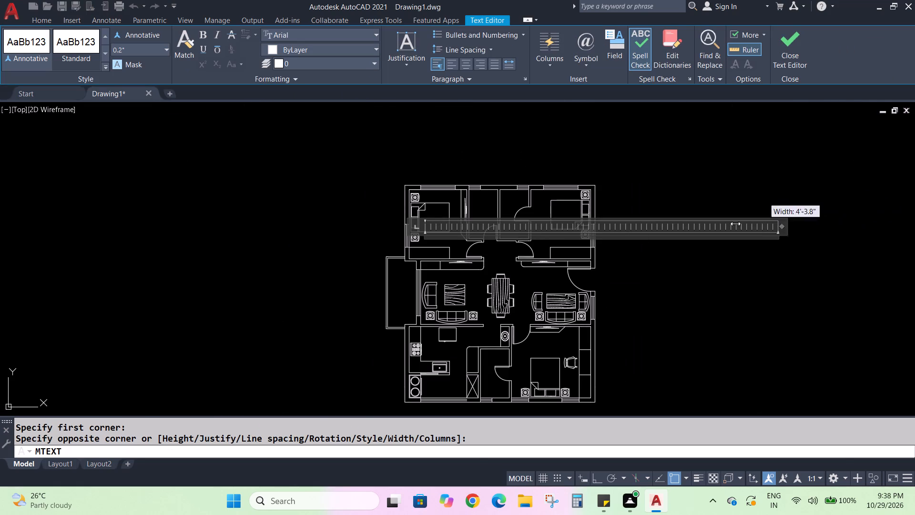
pyautogui.moveTo(735, 224); pyautogui.dragTo(454, 240)
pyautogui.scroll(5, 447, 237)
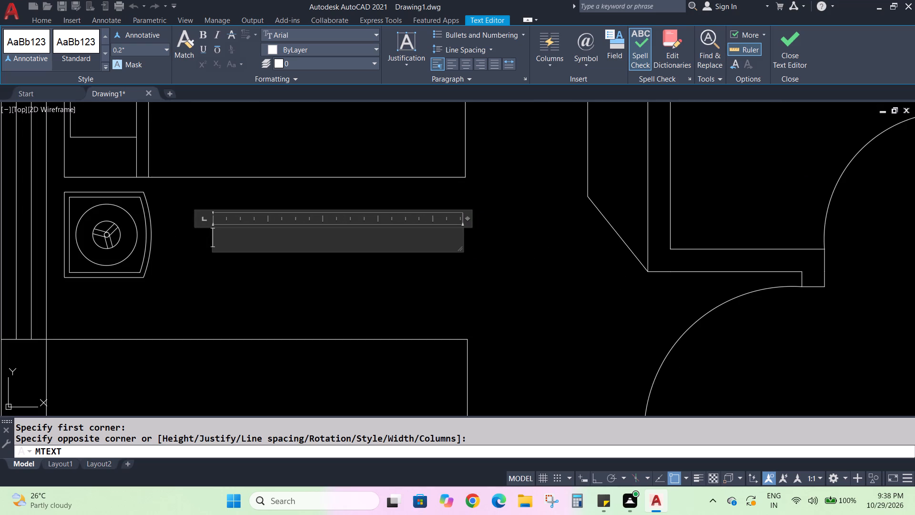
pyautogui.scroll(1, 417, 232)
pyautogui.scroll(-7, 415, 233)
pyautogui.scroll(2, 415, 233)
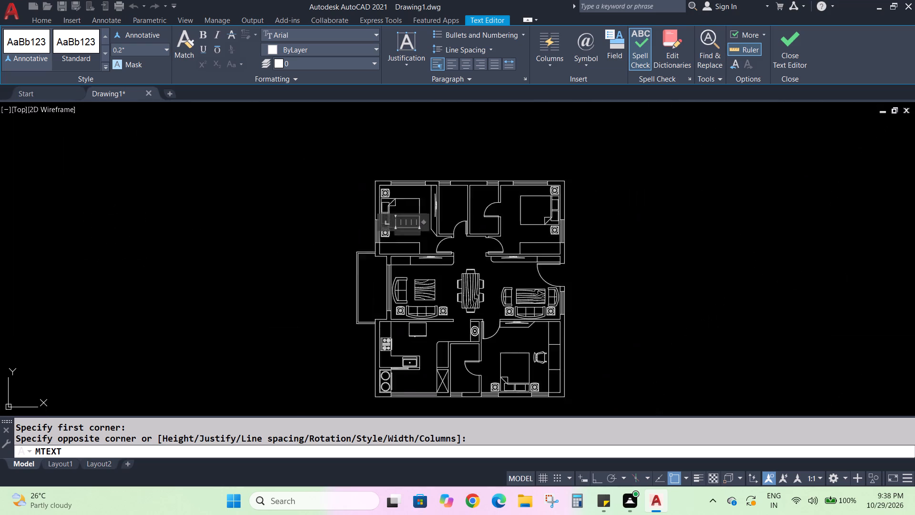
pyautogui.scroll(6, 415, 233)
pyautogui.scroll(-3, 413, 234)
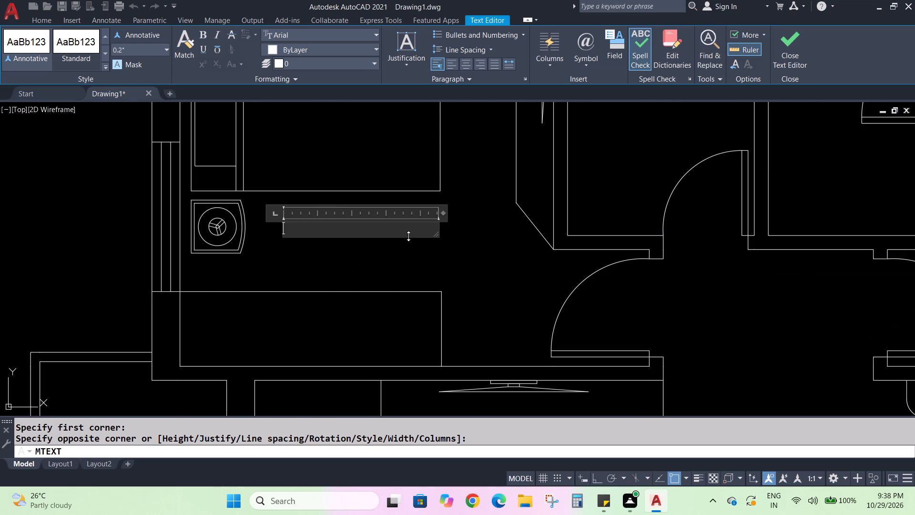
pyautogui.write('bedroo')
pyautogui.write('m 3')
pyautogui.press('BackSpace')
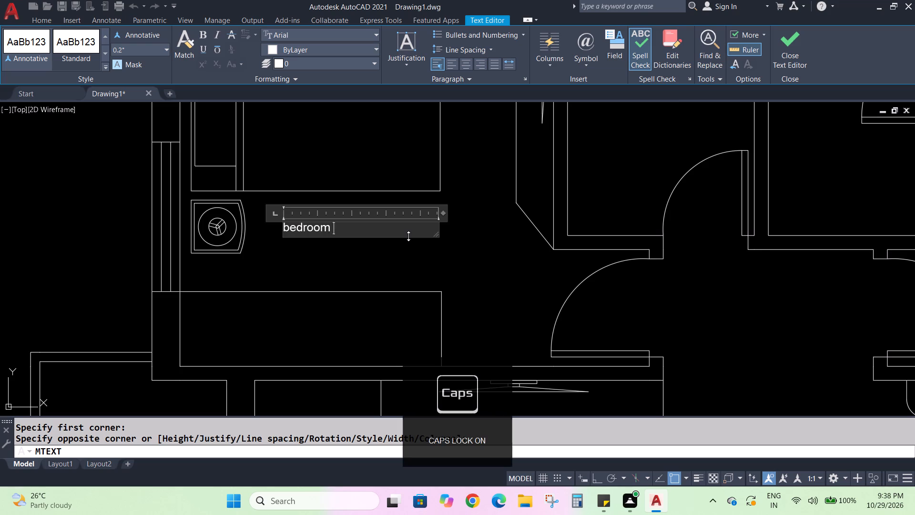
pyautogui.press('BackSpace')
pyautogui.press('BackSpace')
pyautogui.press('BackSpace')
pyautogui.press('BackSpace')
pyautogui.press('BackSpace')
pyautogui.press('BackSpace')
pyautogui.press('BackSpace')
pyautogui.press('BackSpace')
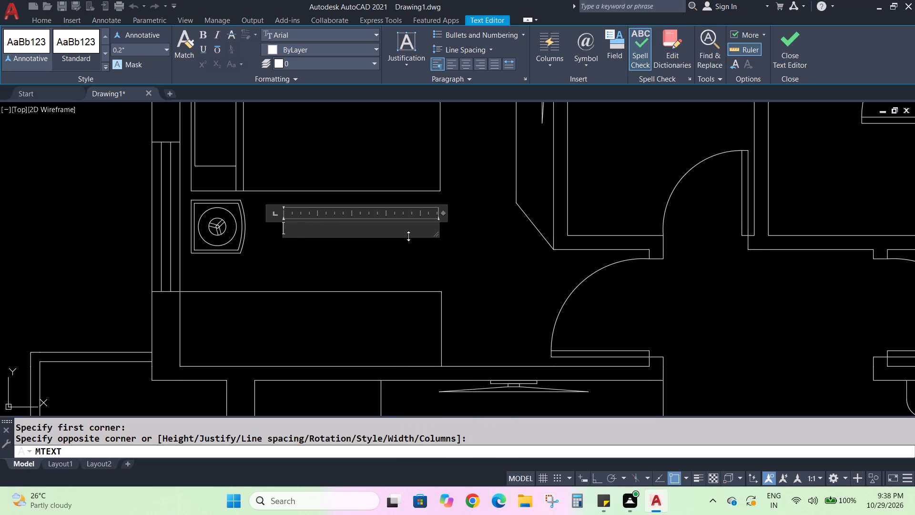
# Enter BEDROOM 3 in capitals in the text box, with 10' X 12' on a second line below it.
pyautogui.write('BEDROOM 3')
pyautogui.press('Return')
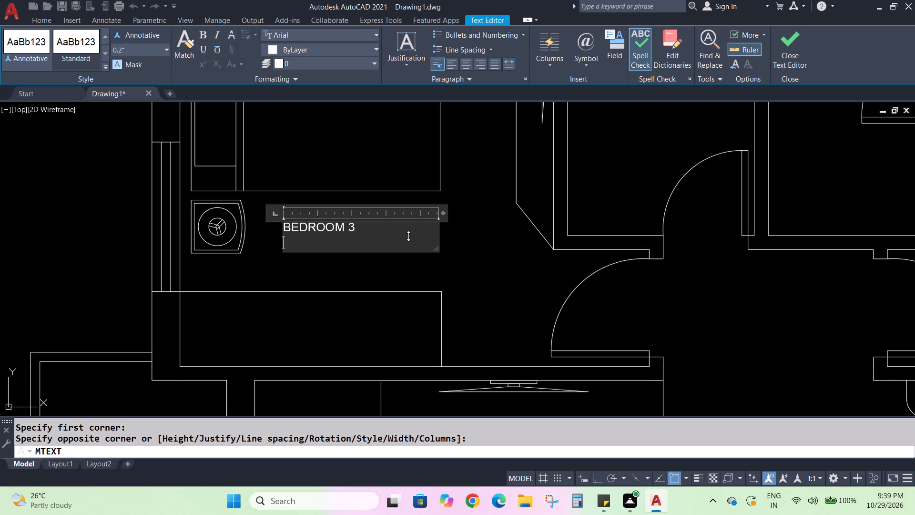
pyautogui.press('1')
pyautogui.press('0')
pyautogui.press("'")
pyautogui.press('space')
pyautogui.write('X')
pyautogui.press('space')
pyautogui.write("12'")
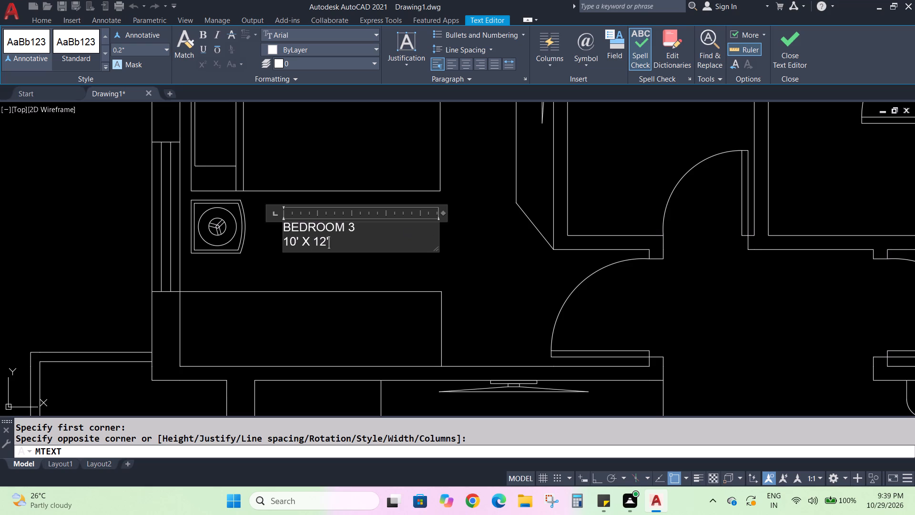
# Centre both lines of the bedroom label and narrow the text box to fit closely around them.
pyautogui.moveTo(332, 246); pyautogui.dragTo(275, 226)
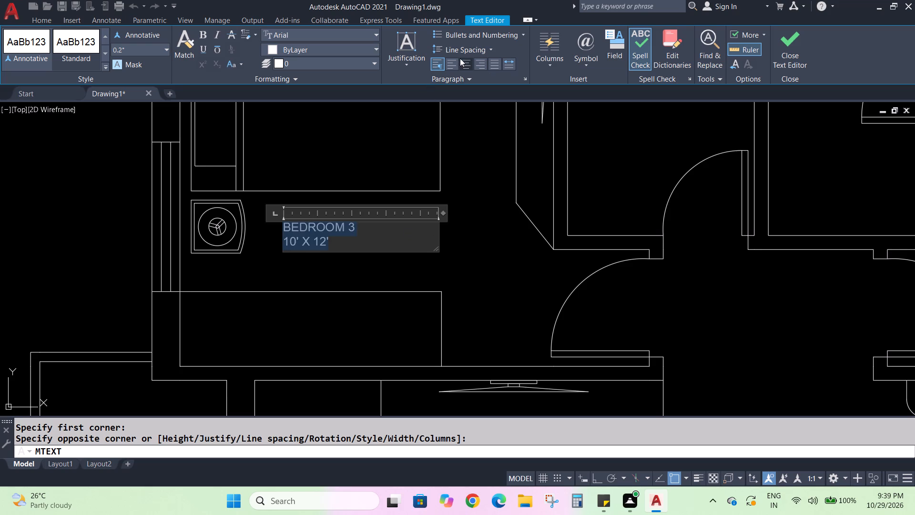
pyautogui.click(463, 62)
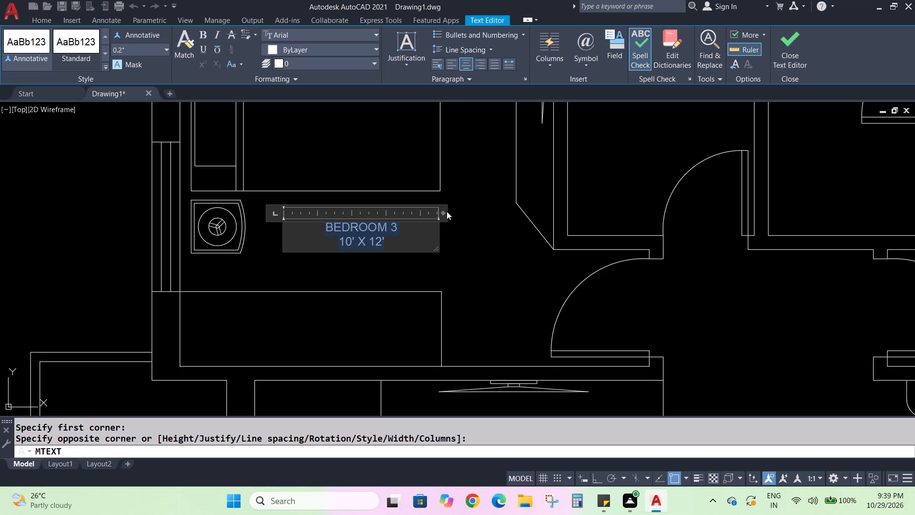
pyautogui.moveTo(440, 211); pyautogui.dragTo(360, 209)
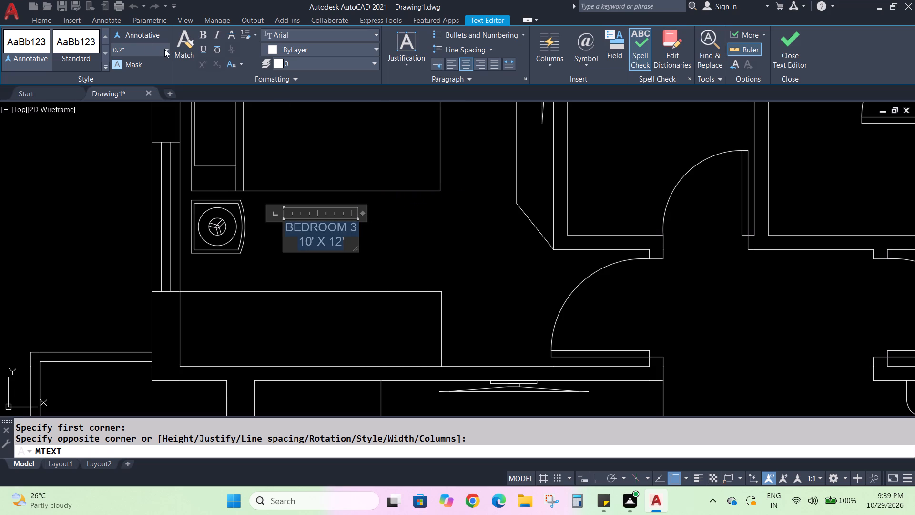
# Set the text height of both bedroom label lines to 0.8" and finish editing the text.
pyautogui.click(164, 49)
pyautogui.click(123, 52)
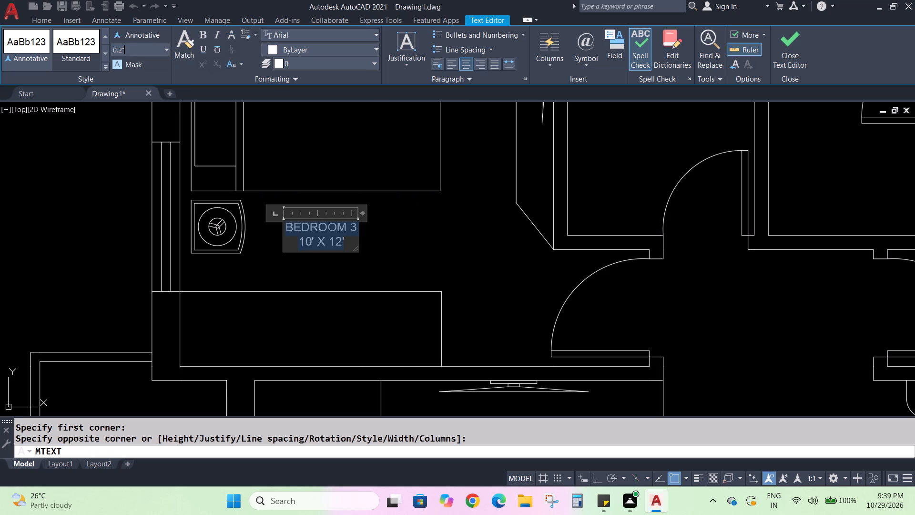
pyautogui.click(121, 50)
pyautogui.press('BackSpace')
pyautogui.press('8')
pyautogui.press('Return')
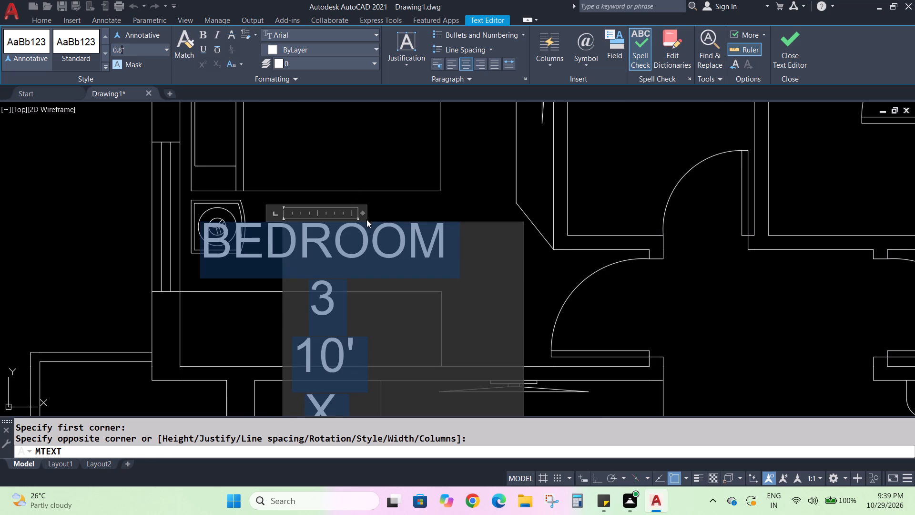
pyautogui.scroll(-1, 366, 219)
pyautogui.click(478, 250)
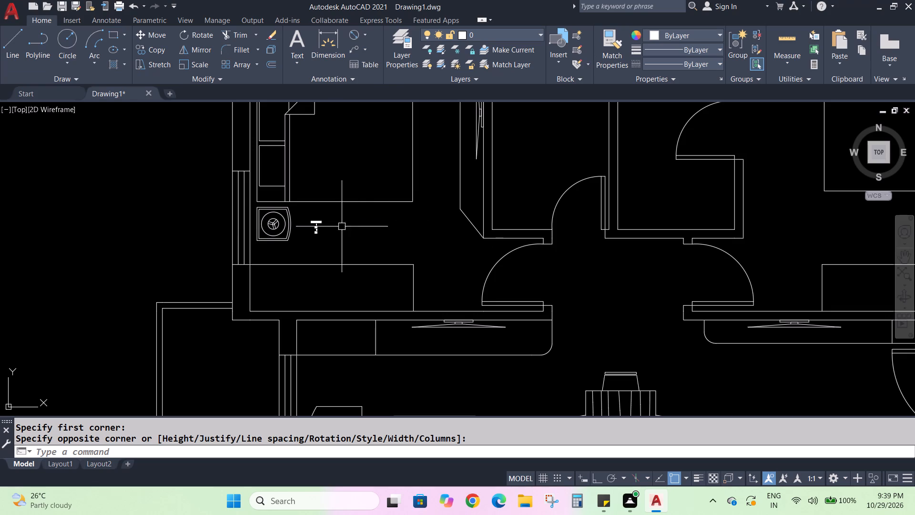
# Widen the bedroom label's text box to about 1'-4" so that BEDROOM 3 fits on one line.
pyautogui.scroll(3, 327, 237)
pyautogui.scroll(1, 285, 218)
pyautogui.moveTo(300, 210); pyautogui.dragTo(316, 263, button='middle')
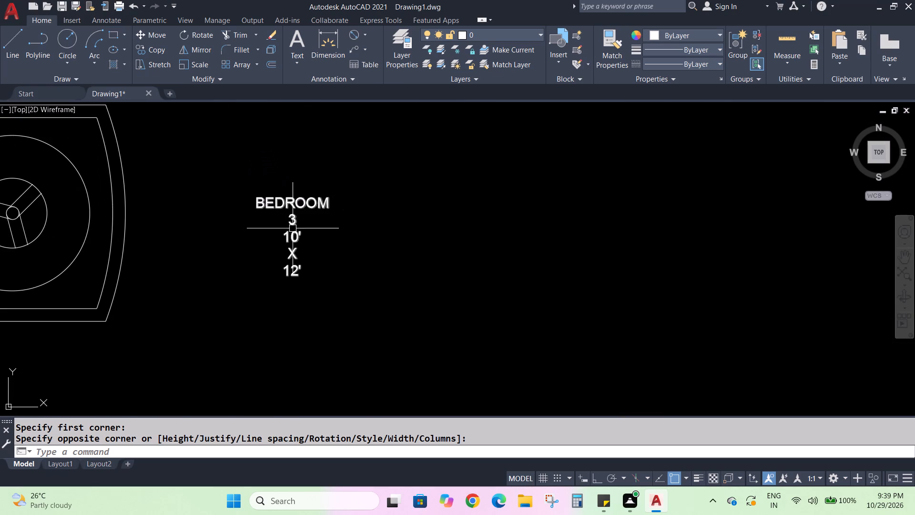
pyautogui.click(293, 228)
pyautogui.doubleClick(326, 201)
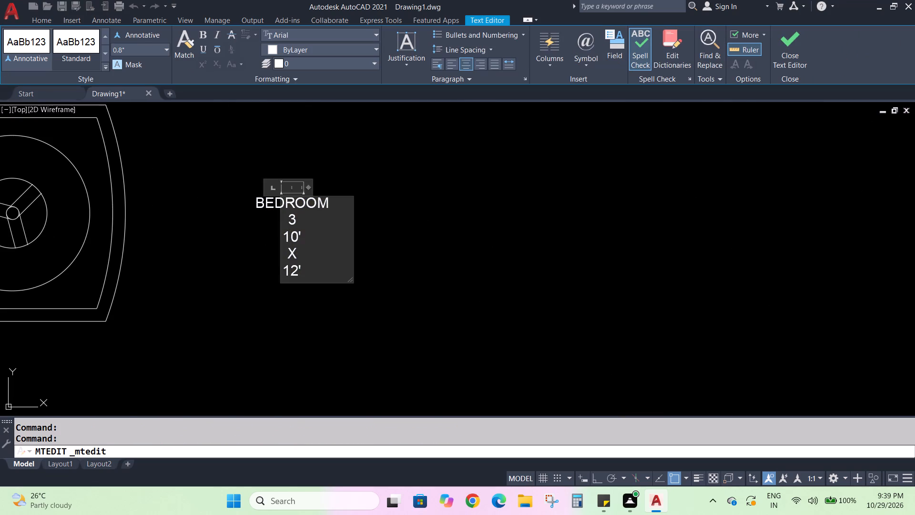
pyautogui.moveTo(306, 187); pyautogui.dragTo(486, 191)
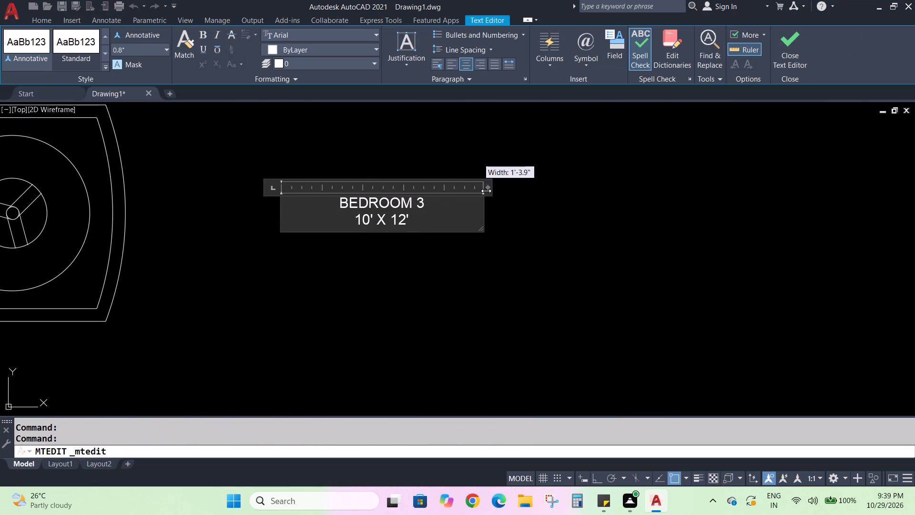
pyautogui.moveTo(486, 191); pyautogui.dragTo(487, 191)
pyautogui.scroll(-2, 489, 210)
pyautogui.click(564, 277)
# Reopen the bedroom label and set the text height of both lines to 5.8".
pyautogui.click(457, 212)
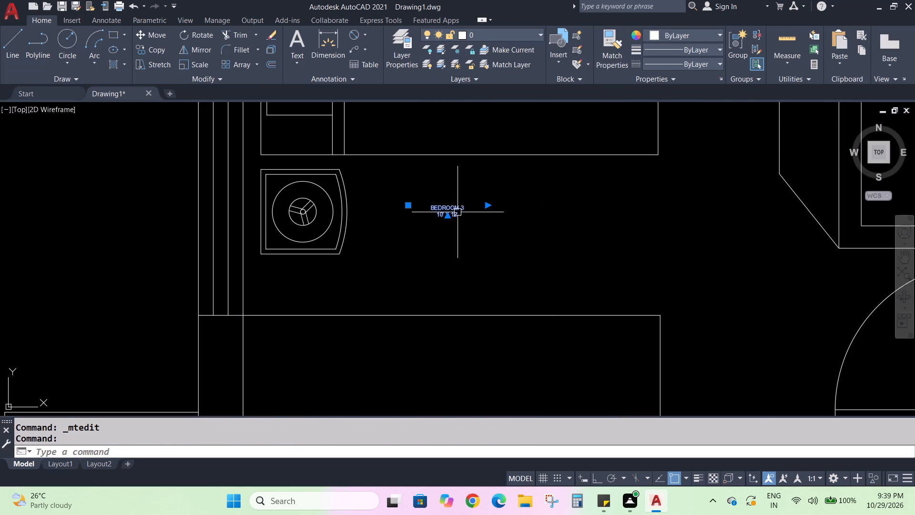
pyautogui.doubleClick(457, 212)
pyautogui.moveTo(470, 214); pyautogui.dragTo(440, 212)
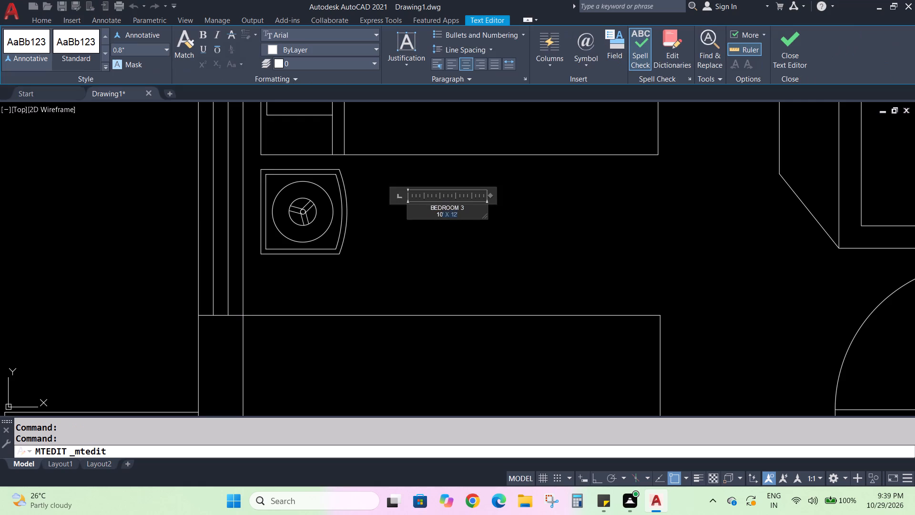
pyautogui.moveTo(440, 212); pyautogui.dragTo(426, 211)
pyautogui.click(164, 51)
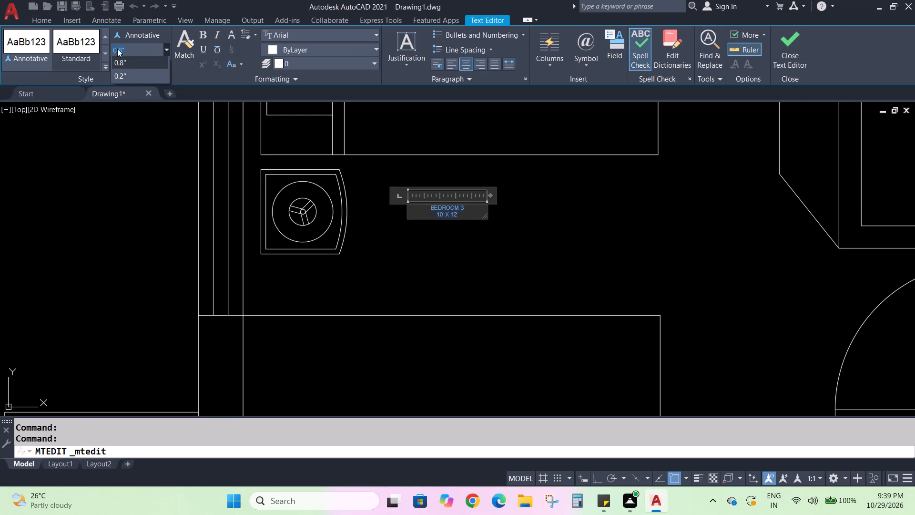
pyautogui.click(117, 49)
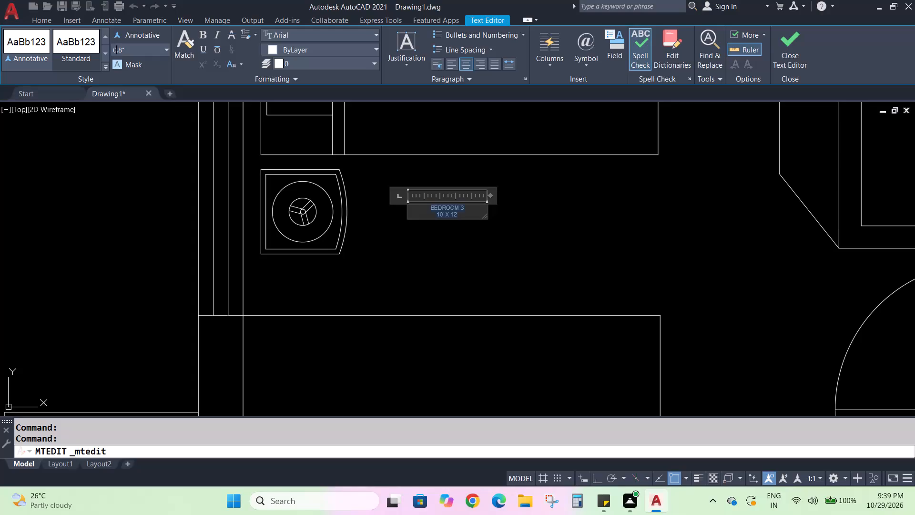
pyautogui.press('BackSpace')
pyautogui.press('5')
pyautogui.press('Return')
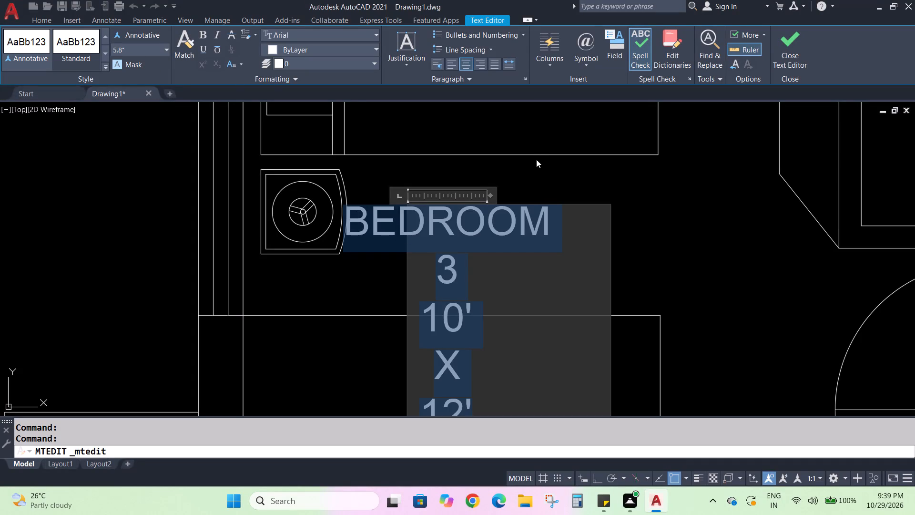
# Widen the enlarged label's text box so BEDROOM 3 fits on one line above 10' X 12', and finish editing.
pyautogui.moveTo(491, 196); pyautogui.dragTo(617, 192)
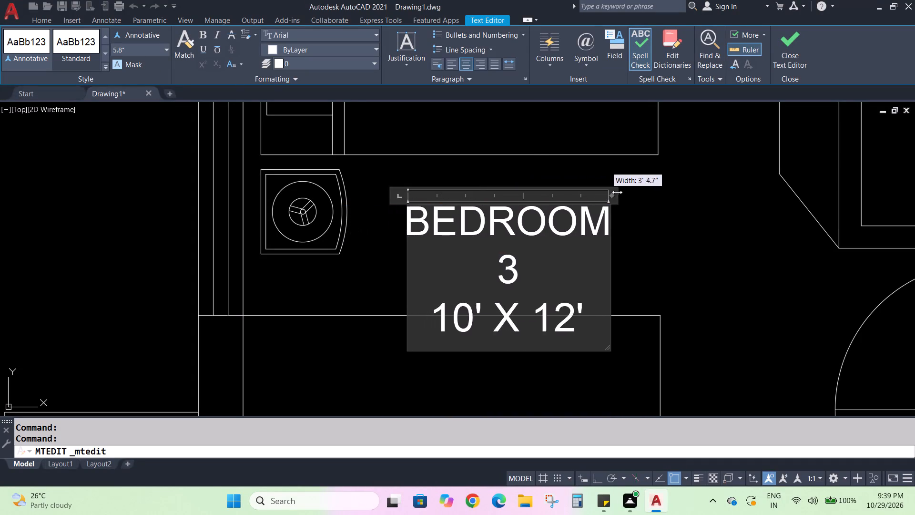
pyautogui.moveTo(617, 192); pyautogui.dragTo(658, 194)
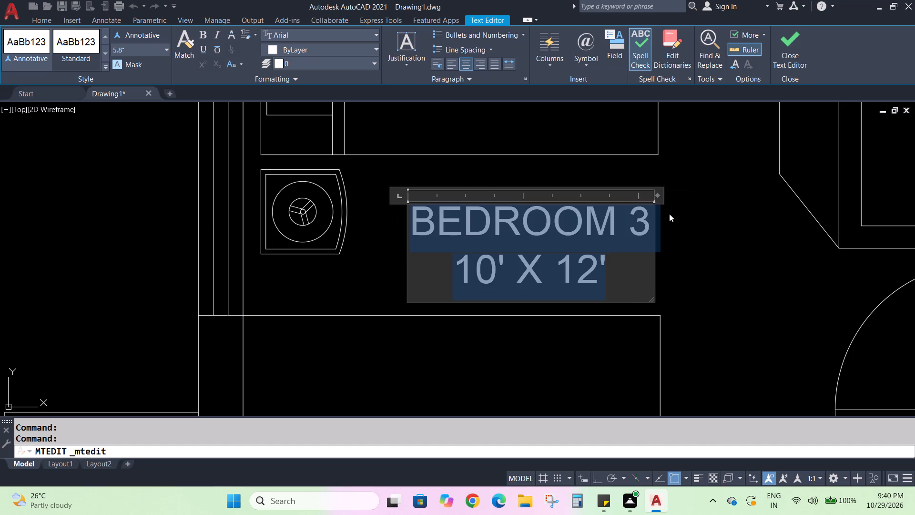
pyautogui.click(694, 238)
# Copy the BEDROOM 3, 10' X 12' label and place a copy inside the wardrobe rectangle directly below it.
pyautogui.moveTo(702, 280); pyautogui.dragTo(629, 230, button='middle')
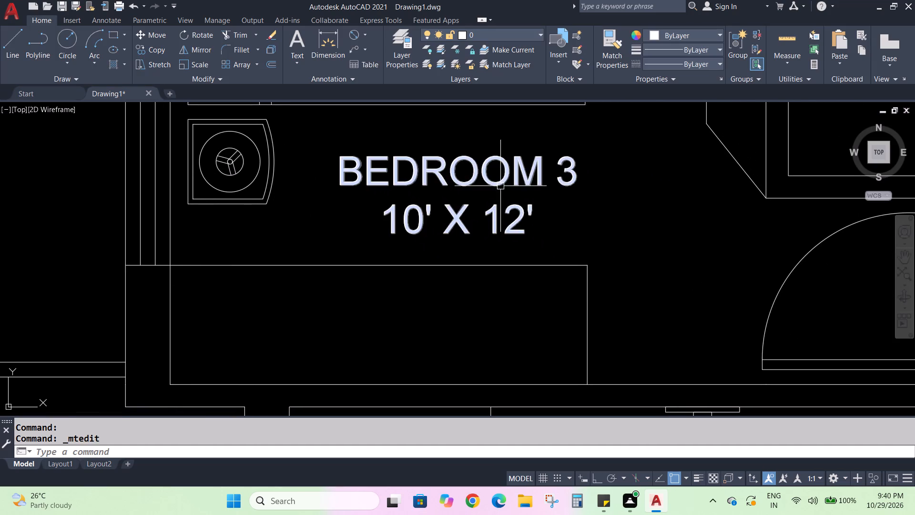
pyautogui.click(499, 186)
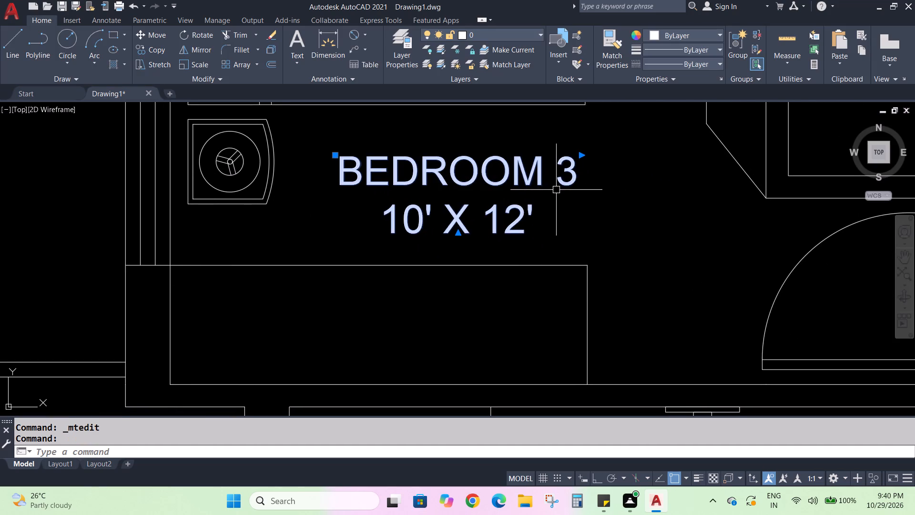
pyautogui.scroll(-3, 550, 195)
pyautogui.press('z')
pyautogui.press('Return')
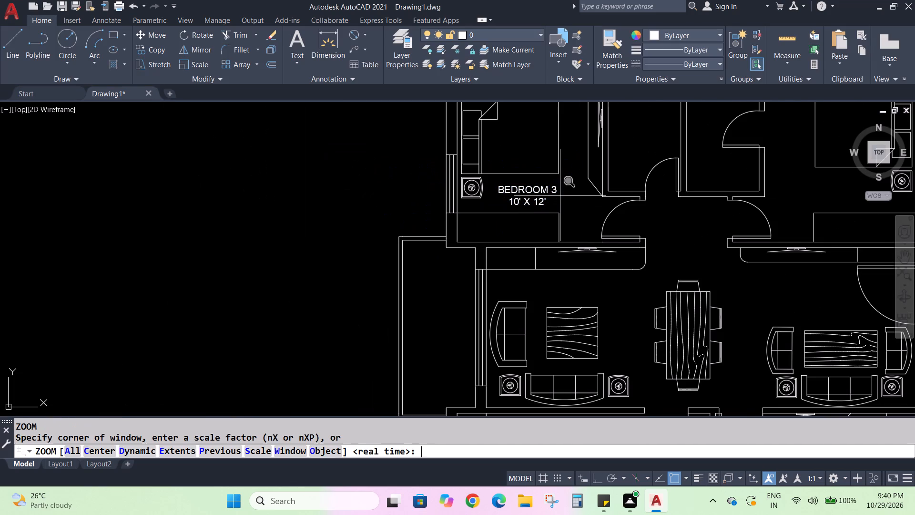
pyautogui.press('e')
pyautogui.press('Return')
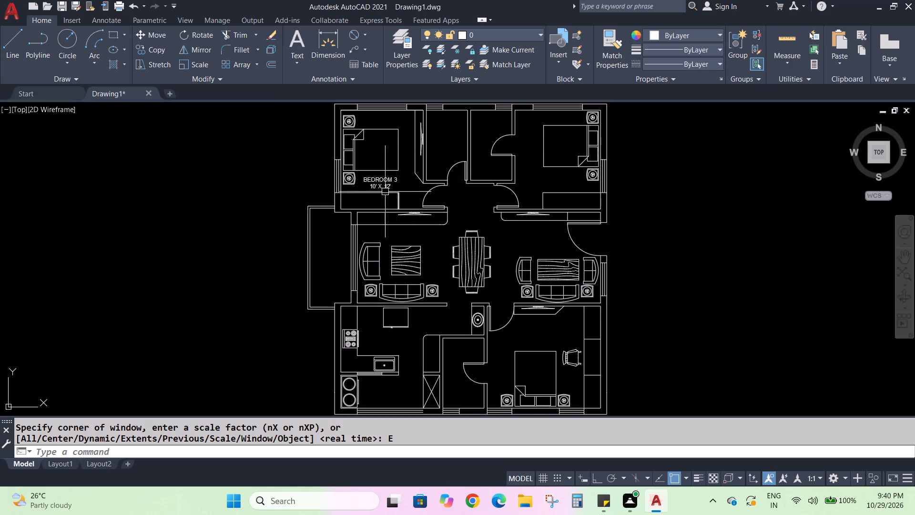
pyautogui.click(378, 181)
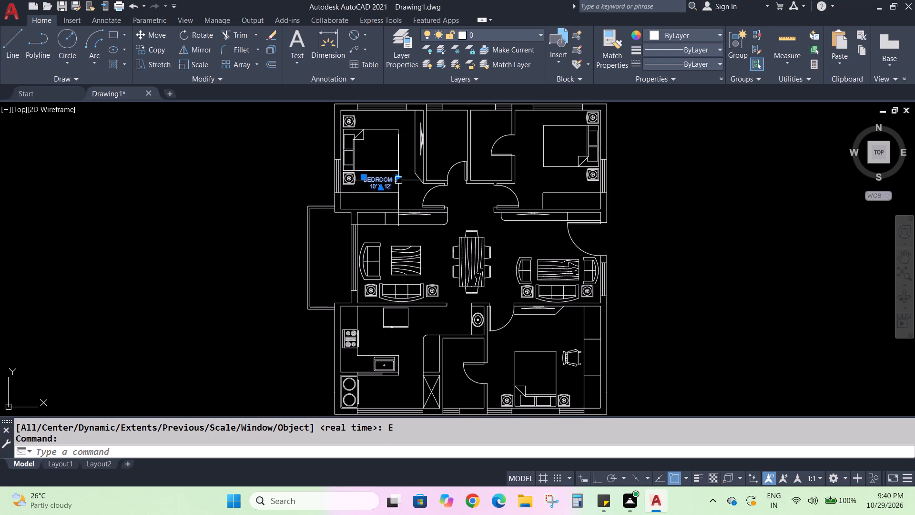
pyautogui.click(161, 48)
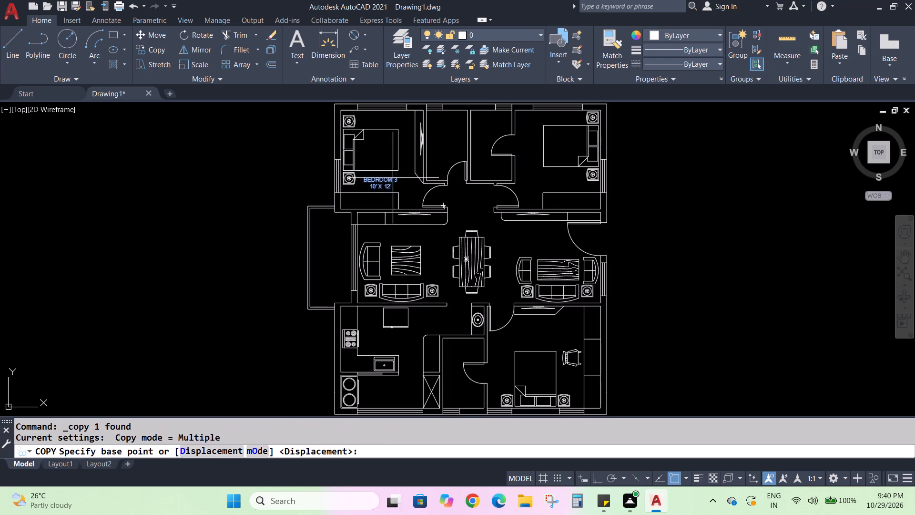
pyautogui.click(396, 179)
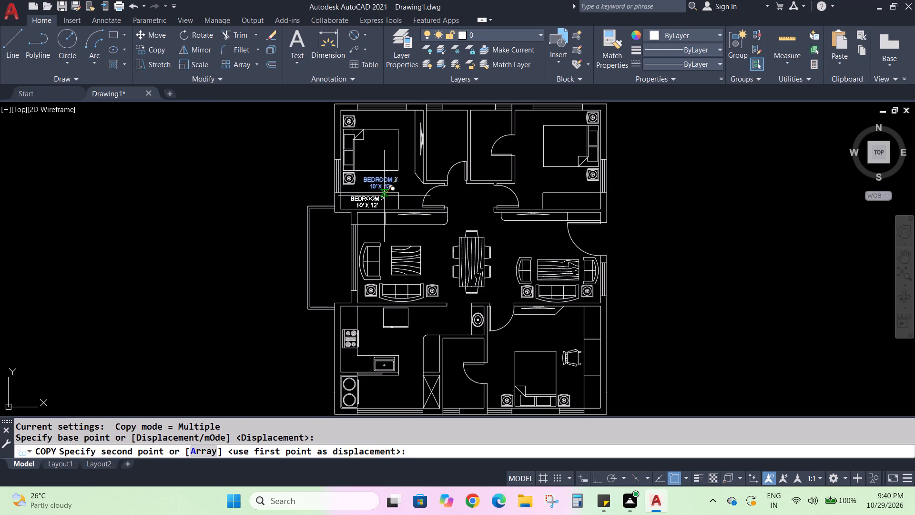
pyautogui.click(384, 196)
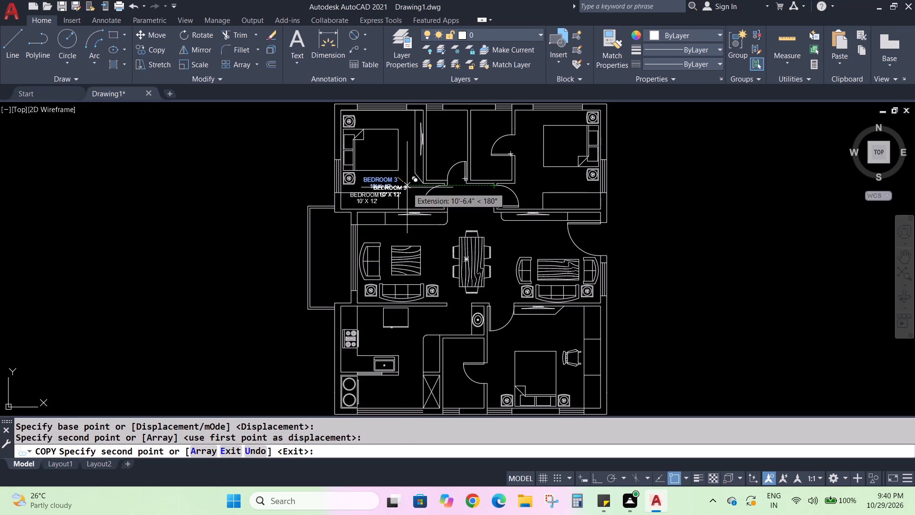
pyautogui.hotkey('ctrl', 'z')
pyautogui.scroll(3, 380, 192)
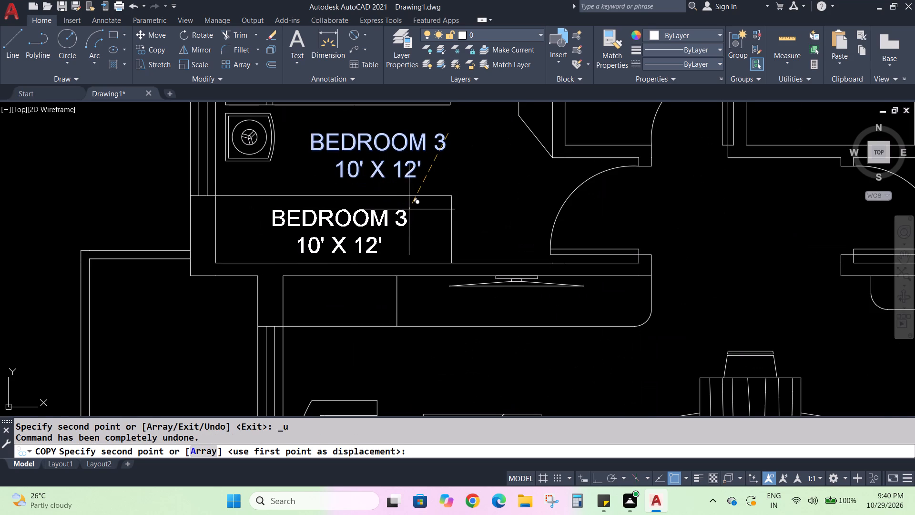
pyautogui.click(409, 209)
# Place copies of the label in the two small rooms between the upper bedrooms, one in each.
pyautogui.scroll(-3, 431, 196)
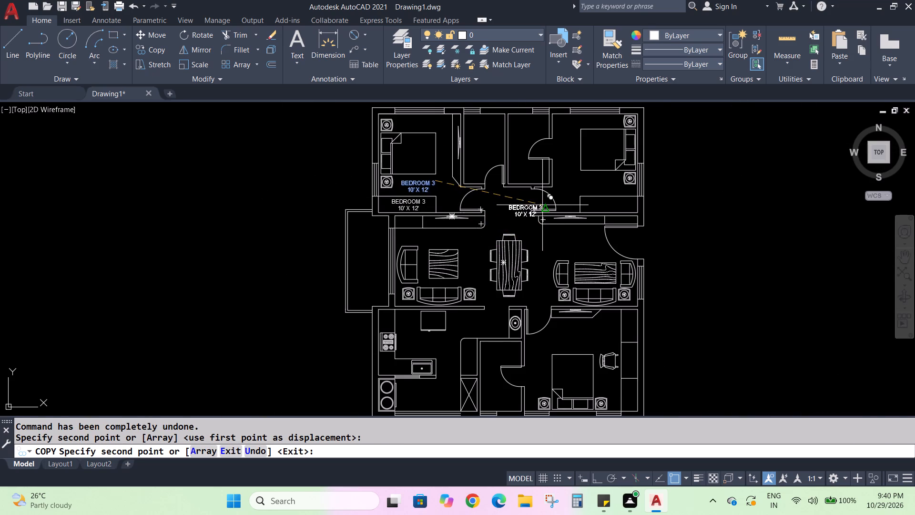
pyautogui.scroll(2, 488, 134)
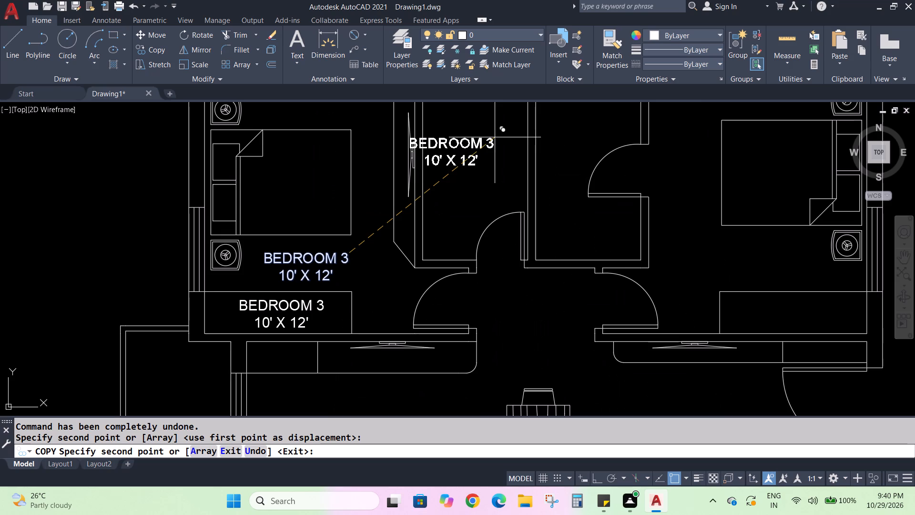
pyautogui.click(512, 126)
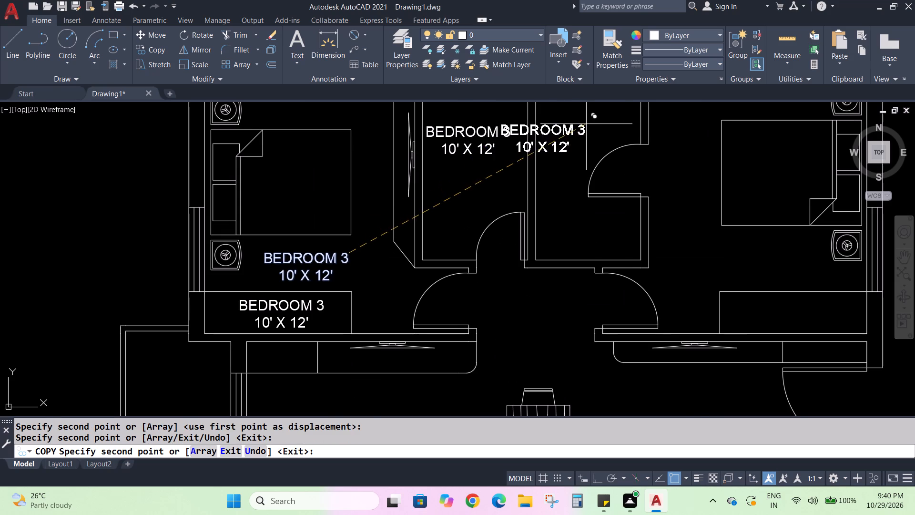
pyautogui.scroll(-2, 584, 130)
pyautogui.scroll(3, 584, 124)
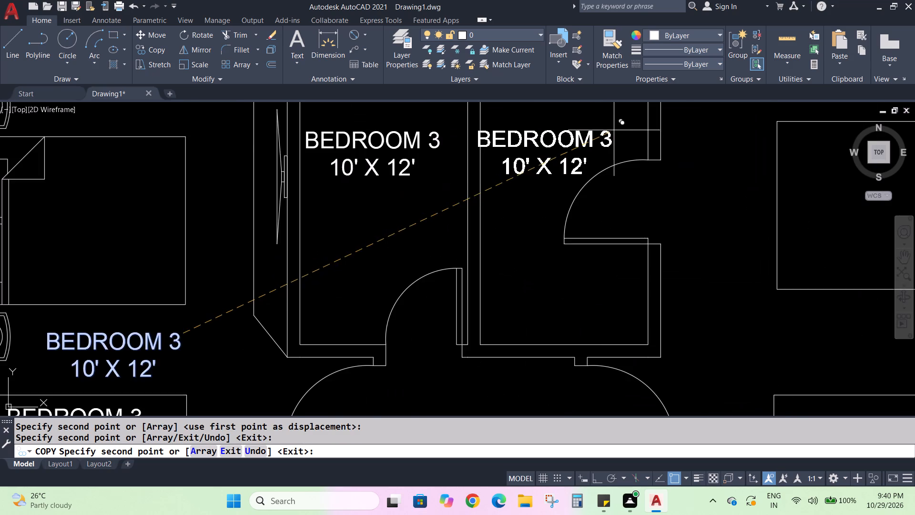
pyautogui.scroll(-2, 608, 149)
pyautogui.scroll(-2, 603, 247)
pyautogui.scroll(4, 608, 193)
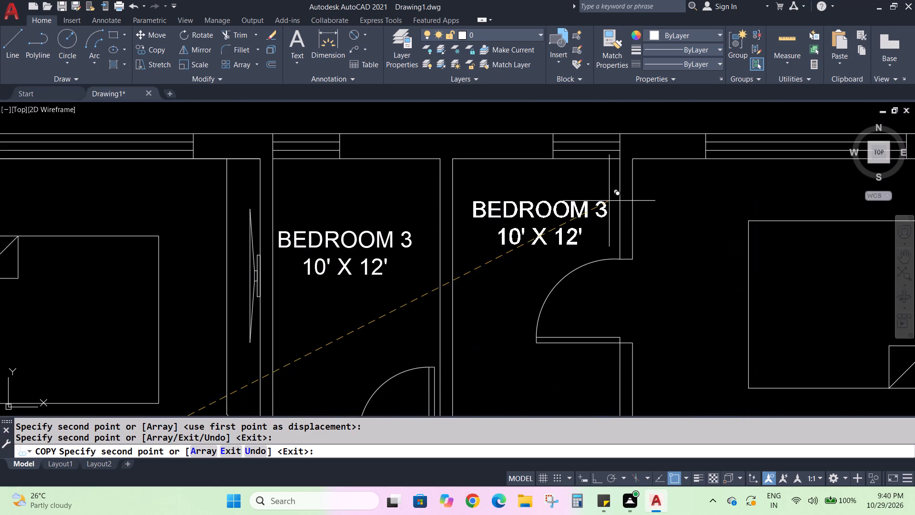
pyautogui.click(608, 198)
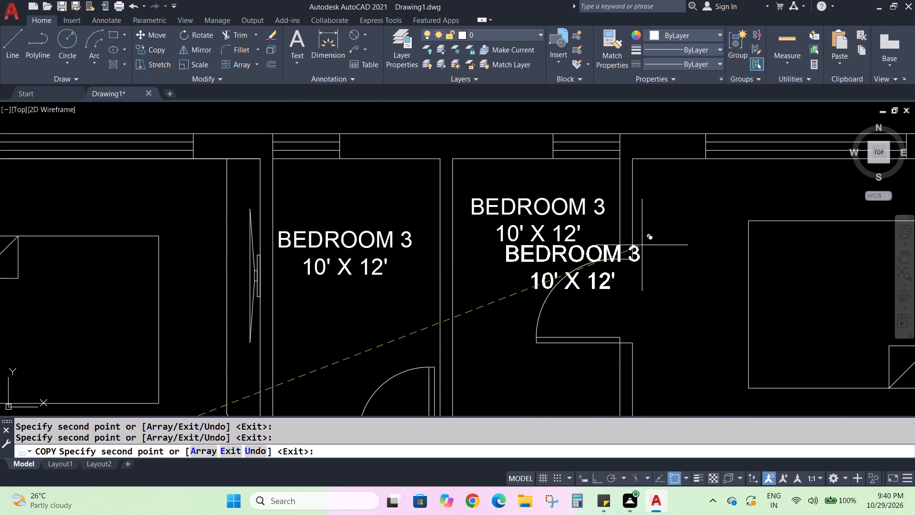
# Place label copies in the upper-right bedroom, one below the bed and one in its wardrobe rectangle.
pyautogui.scroll(-3, 641, 248)
pyautogui.scroll(3, 744, 317)
pyautogui.click(581, 224)
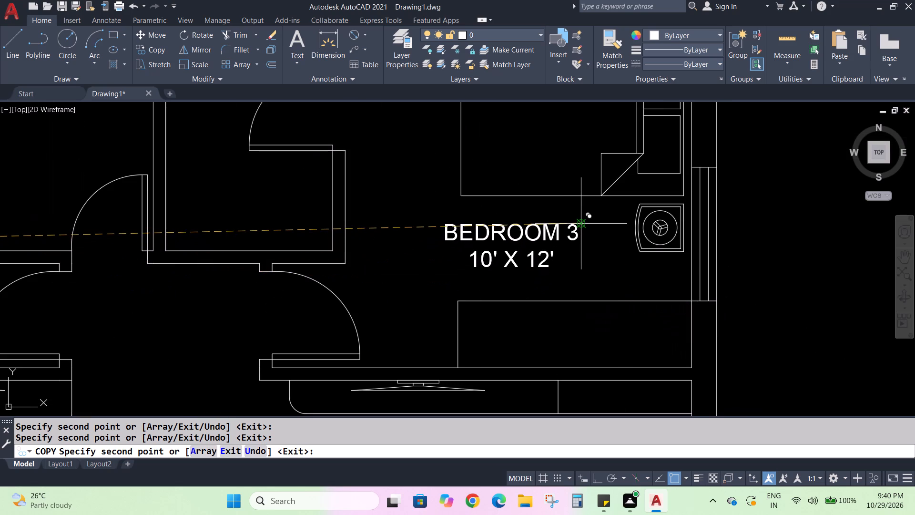
pyautogui.scroll(-4, 581, 224)
pyautogui.scroll(3, 605, 253)
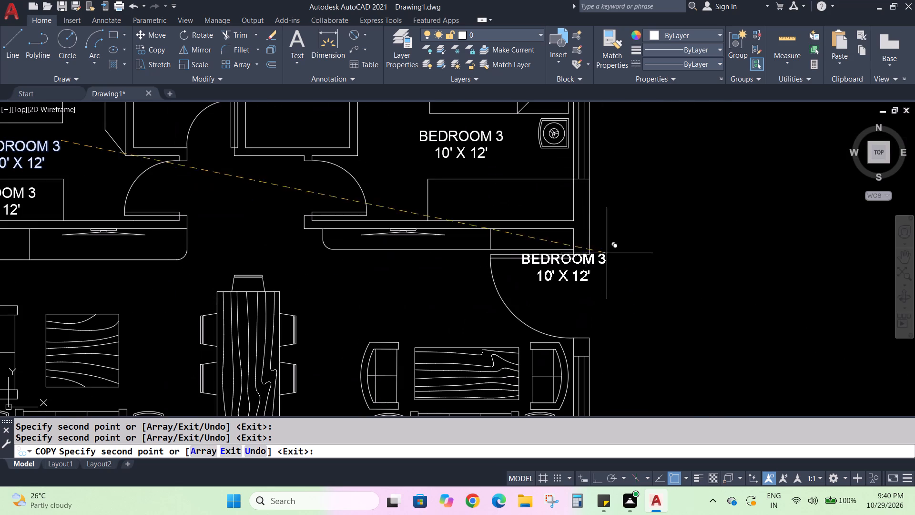
pyautogui.click(543, 188)
# Place label copies at the entrance door on the plan's right side and above the adjacent sofa set's coffee table.
pyautogui.scroll(-3, 530, 195)
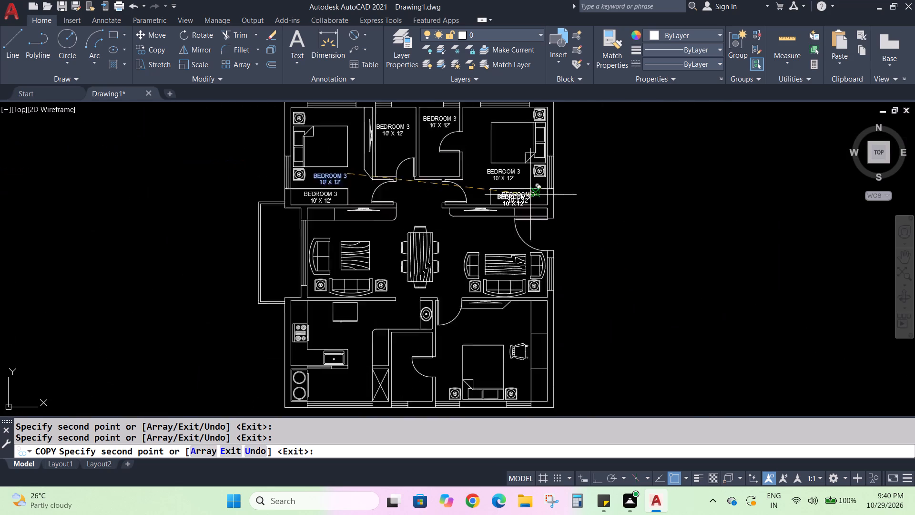
pyautogui.scroll(-1, 530, 195)
pyautogui.scroll(3, 548, 235)
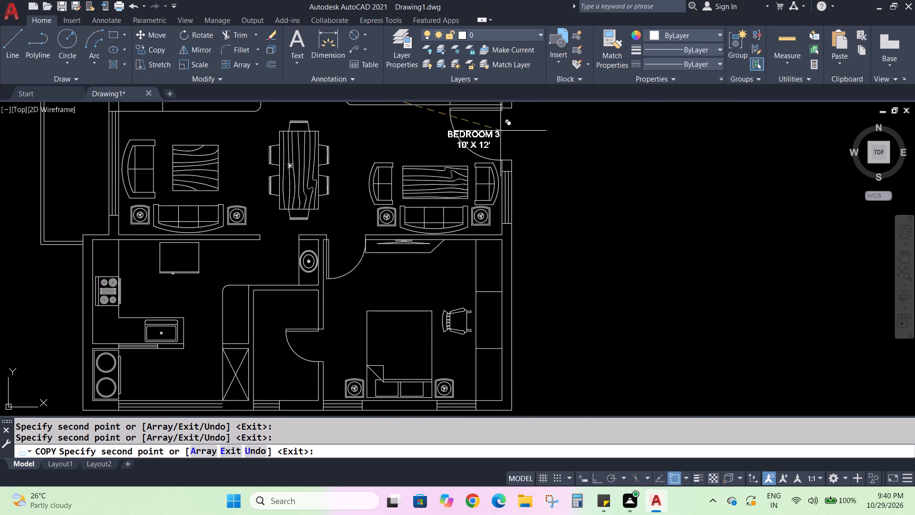
pyautogui.scroll(1, 498, 128)
pyautogui.scroll(-3, 563, 181)
pyautogui.scroll(2, 565, 157)
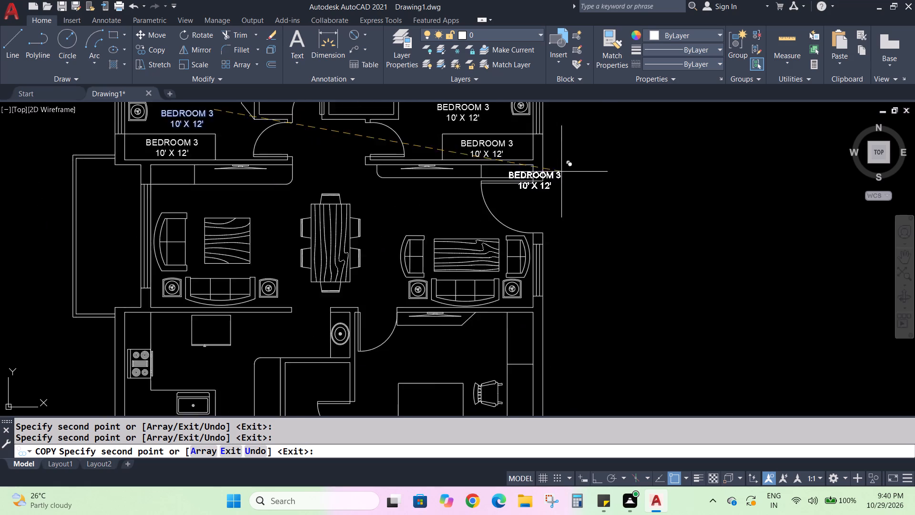
pyautogui.scroll(1, 561, 174)
pyautogui.click(544, 202)
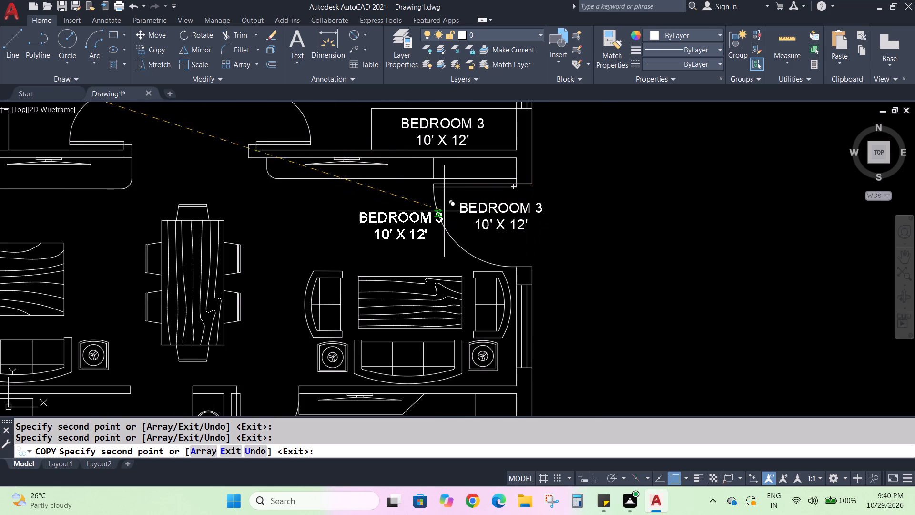
pyautogui.click(447, 228)
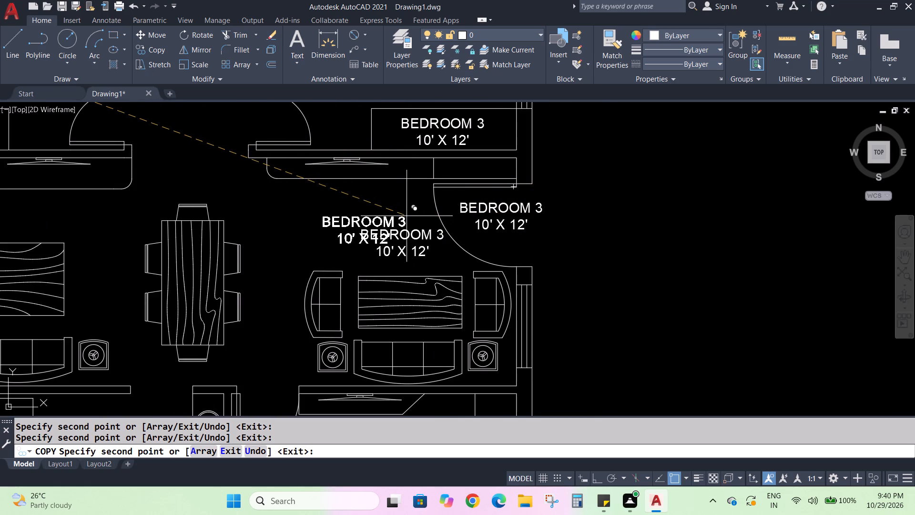
# Place label copies above the dining table and above the coffee table in the left seating area.
pyautogui.scroll(-2, 407, 216)
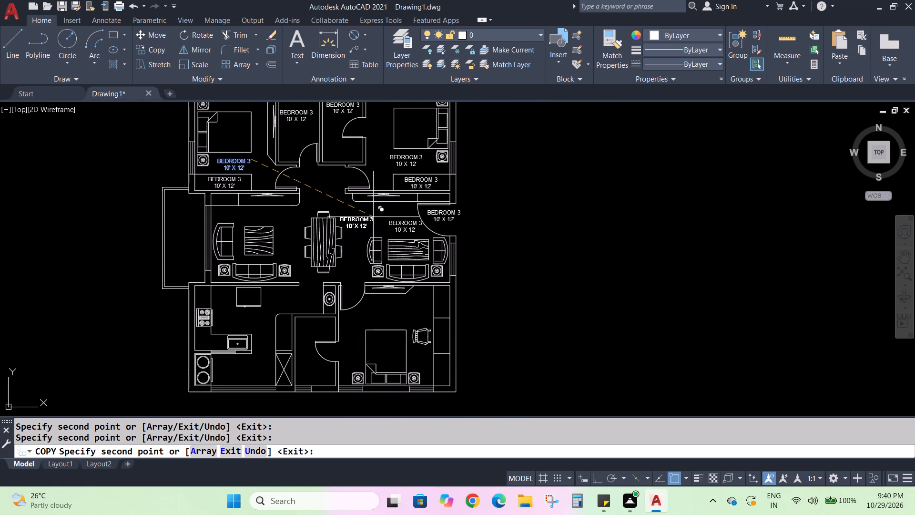
pyautogui.scroll(2, 349, 184)
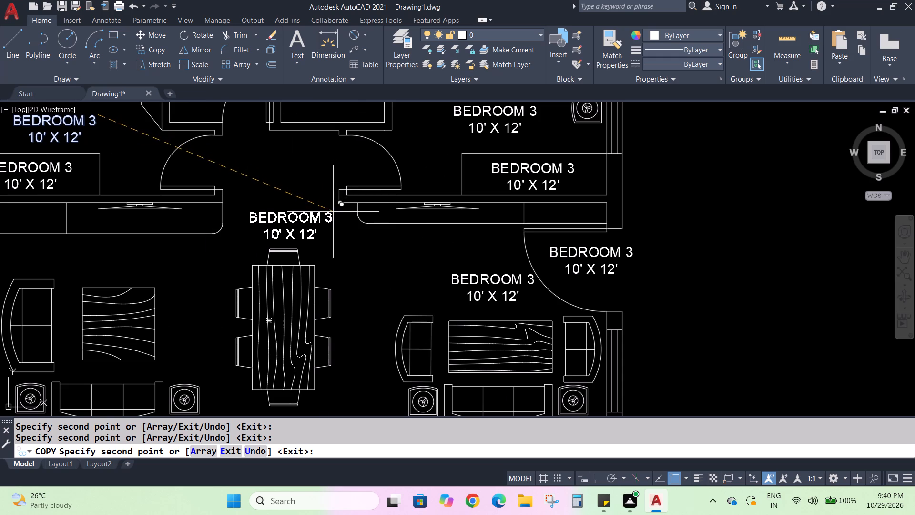
pyautogui.click(333, 213)
pyautogui.scroll(-4, 334, 218)
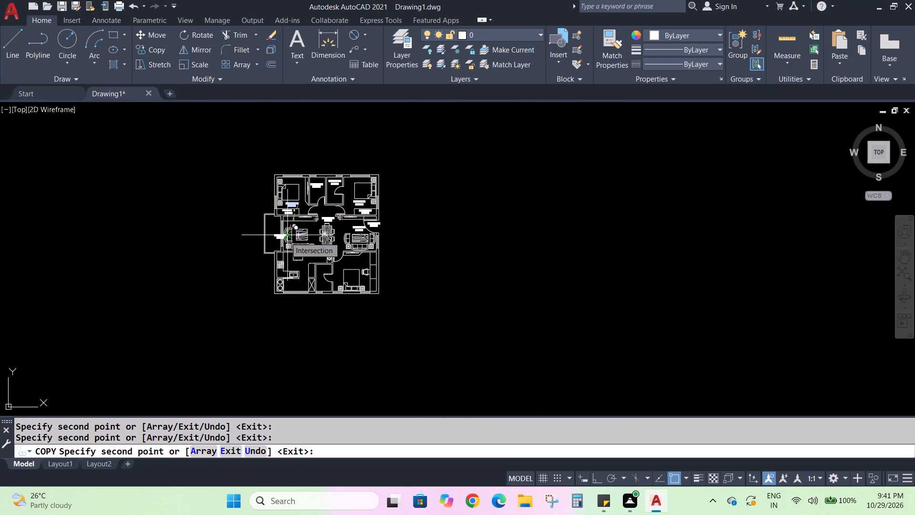
pyautogui.scroll(3, 285, 237)
pyautogui.scroll(2, 356, 210)
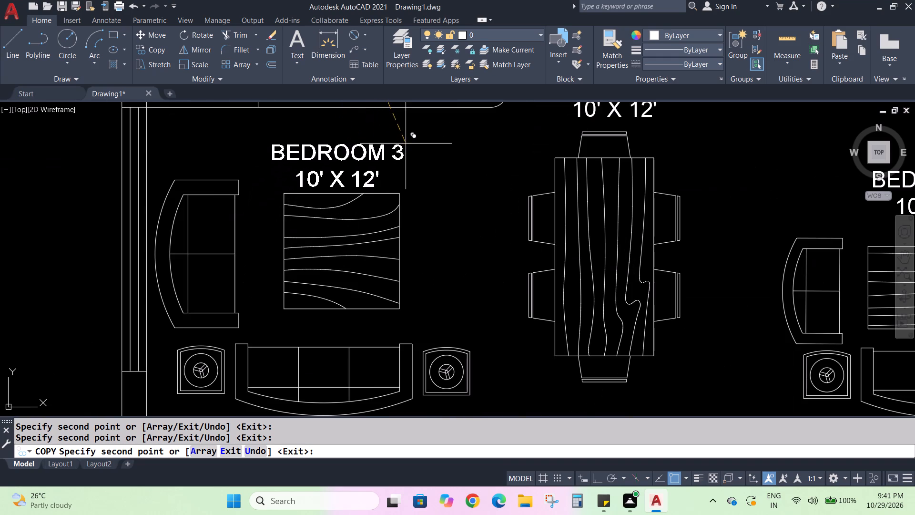
pyautogui.click(406, 134)
# Place label copies on the left end of the left seating area's TV unit and in the adjoining balcony.
pyautogui.scroll(-4, 451, 187)
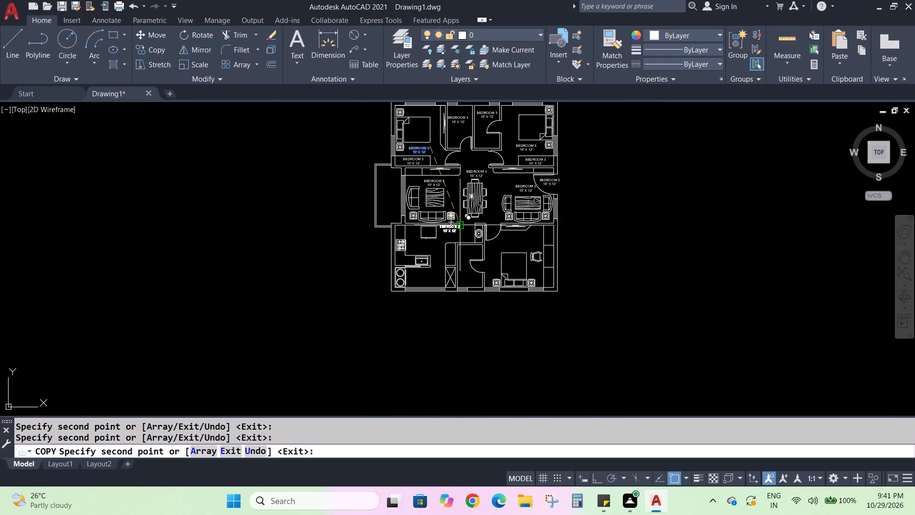
pyautogui.scroll(4, 403, 148)
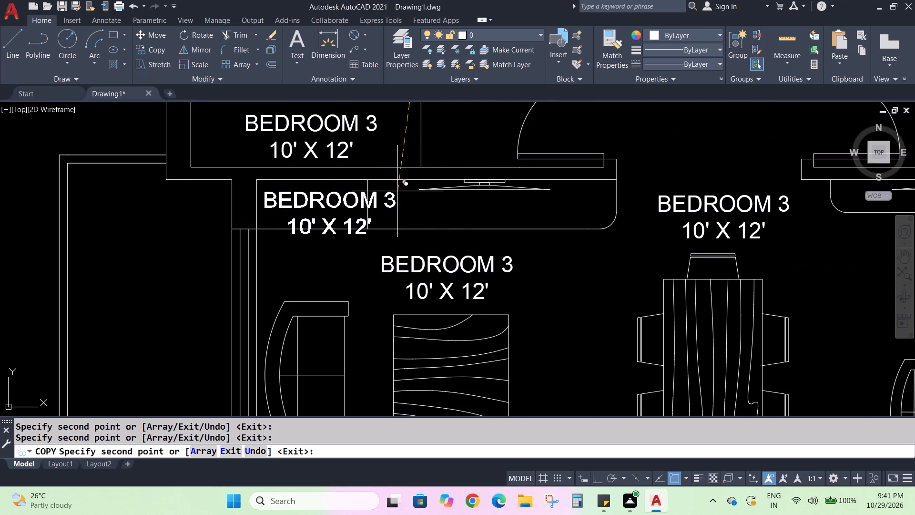
pyautogui.click(397, 191)
pyautogui.scroll(-3, 427, 241)
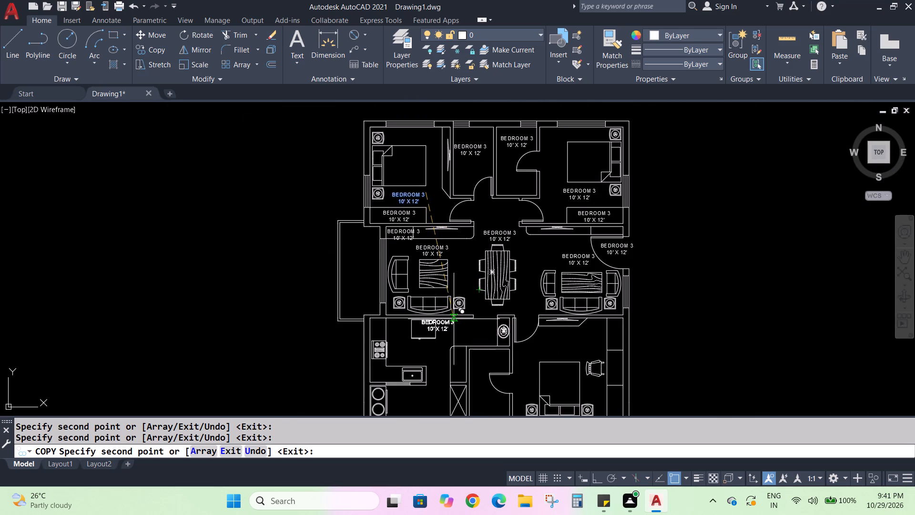
pyautogui.scroll(3, 358, 268)
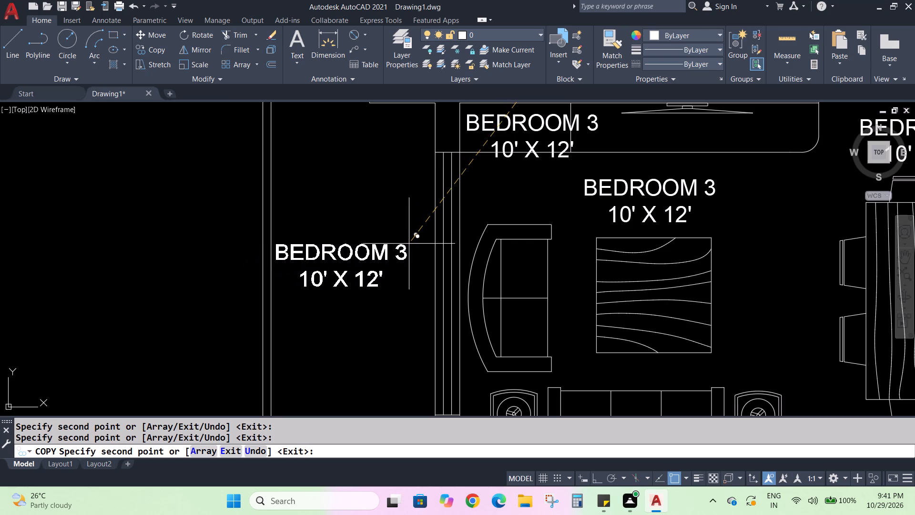
pyautogui.click(416, 245)
# Place label copies in the kitchen between the counters and in the utility space below the sink.
pyautogui.scroll(-5, 426, 252)
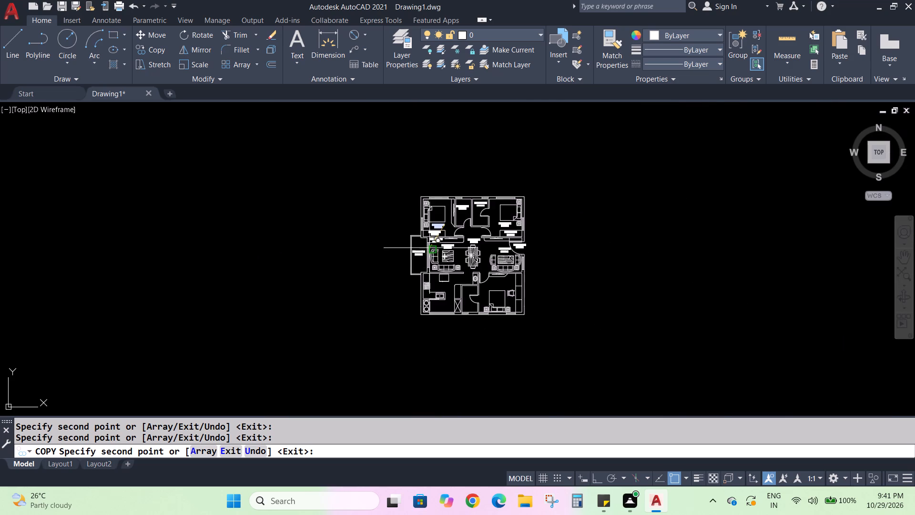
pyautogui.scroll(3, 451, 299)
pyautogui.scroll(2, 443, 237)
pyautogui.click(425, 252)
pyautogui.scroll(-3, 421, 250)
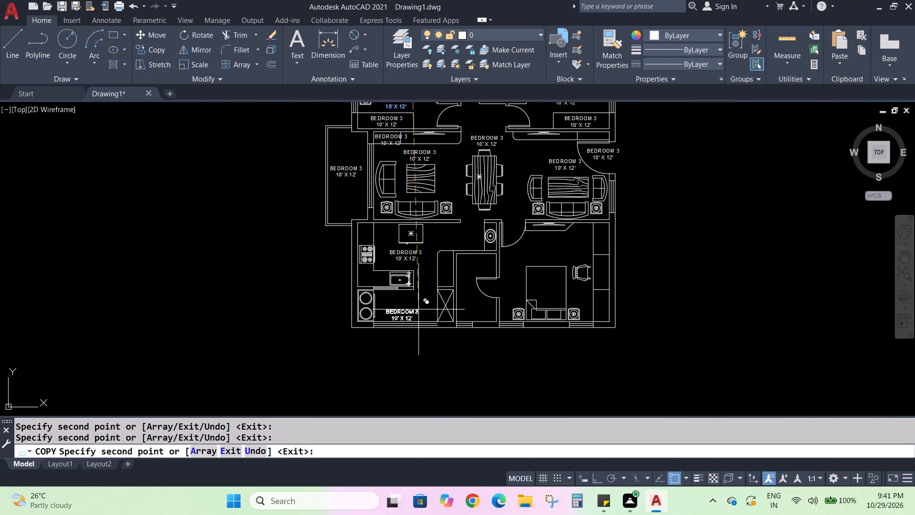
pyautogui.scroll(2, 415, 302)
pyautogui.click(427, 295)
# Place a label copy in the open space between the kitchen and the washbasin.
pyautogui.scroll(-3, 451, 294)
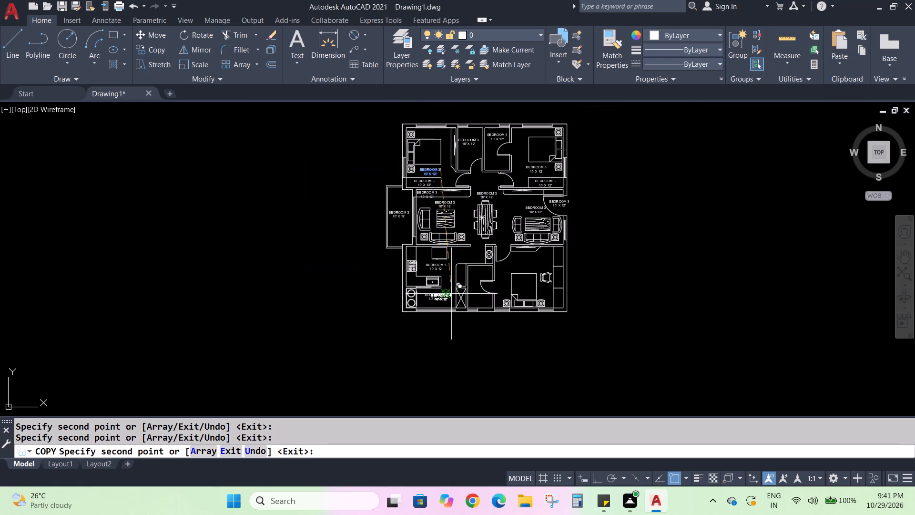
pyautogui.scroll(3, 472, 250)
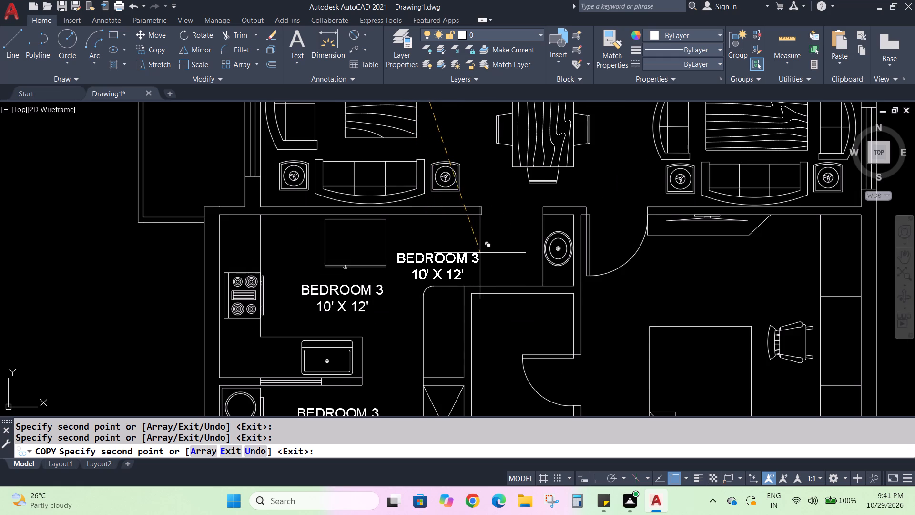
pyautogui.click(479, 257)
pyautogui.scroll(-3, 496, 296)
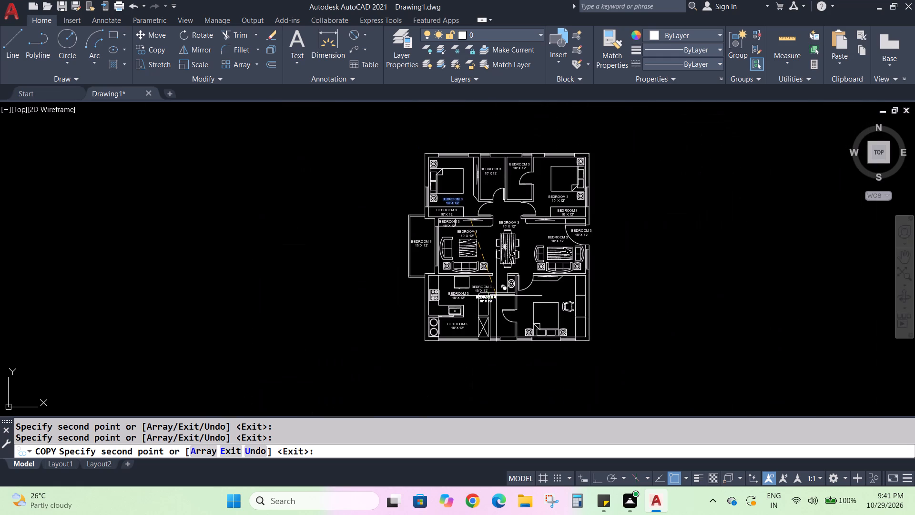
# Place label copies in the small room beside the kitchen's tall unit and above the bed in the lower-right bedroom.
pyautogui.scroll(6, 498, 307)
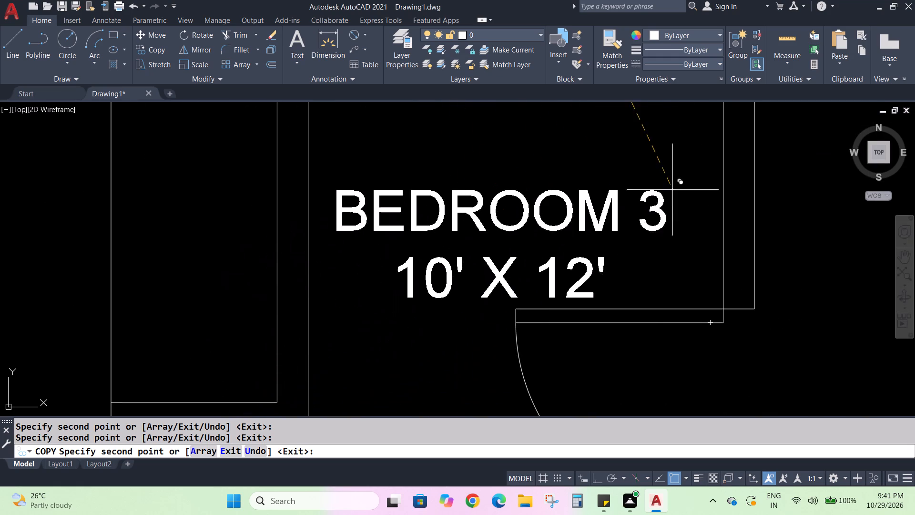
pyautogui.click(694, 161)
pyautogui.scroll(-5, 692, 168)
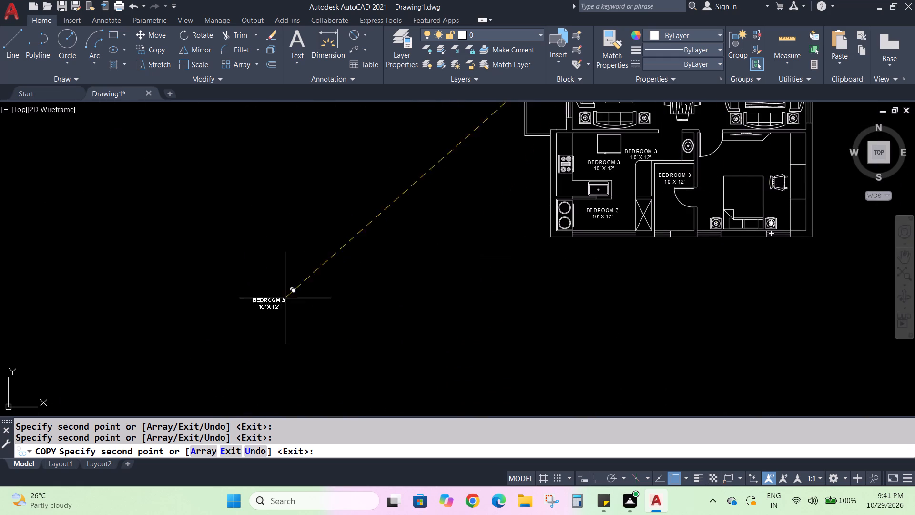
pyautogui.scroll(-2, 234, 271)
pyautogui.scroll(2, 430, 204)
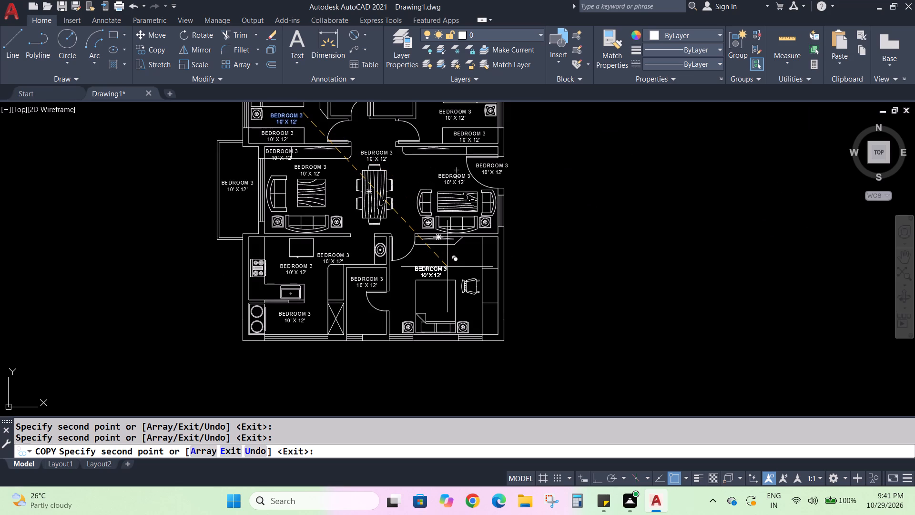
pyautogui.scroll(1, 451, 255)
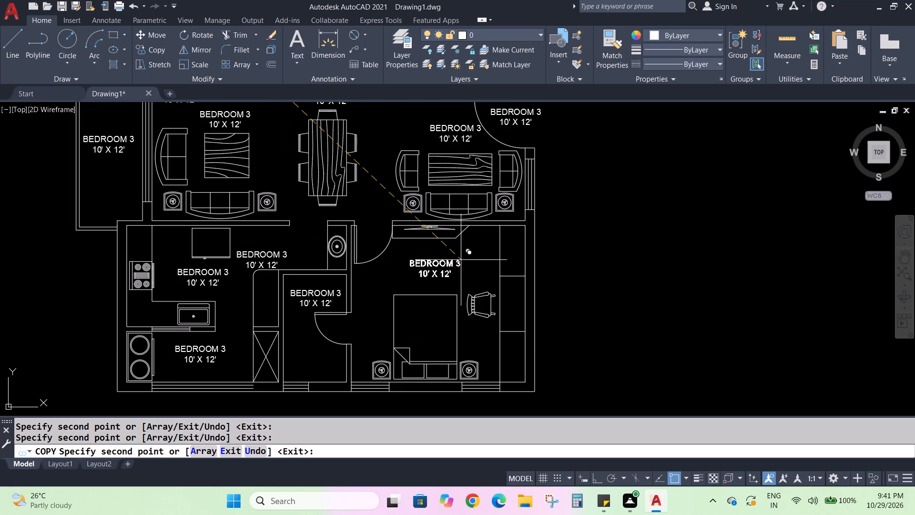
pyautogui.click(458, 257)
# Place three label copies down the wardrobe units along the lower-right bedroom's outer wall and finish copying.
pyautogui.scroll(-1, 450, 256)
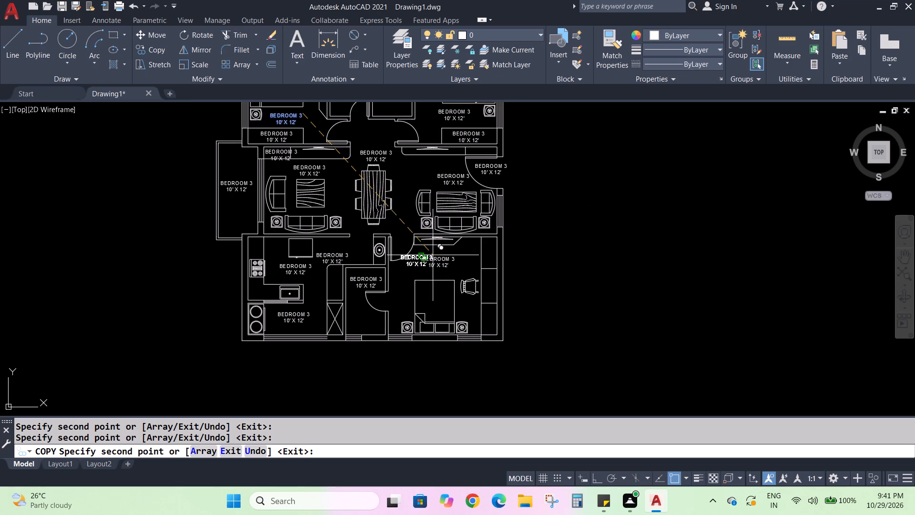
pyautogui.click(518, 248)
pyautogui.click(517, 280)
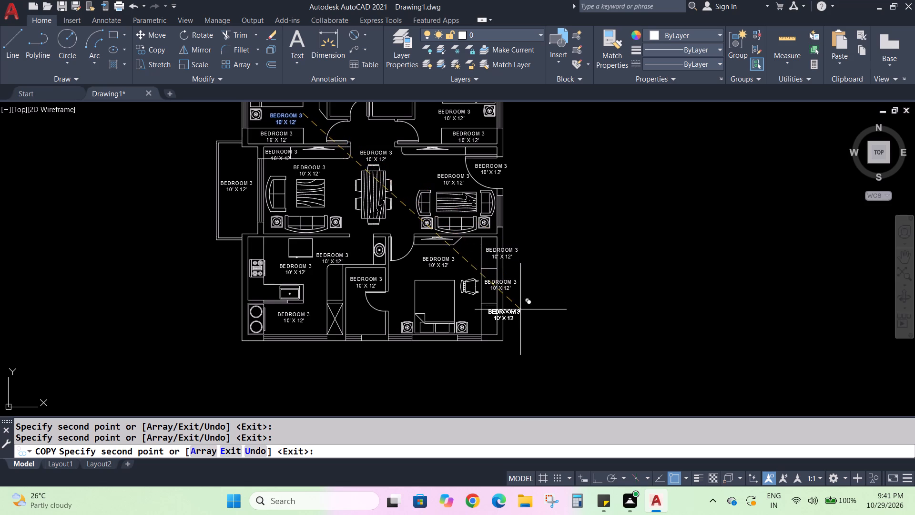
pyautogui.click(521, 315)
pyautogui.scroll(-2, 521, 315)
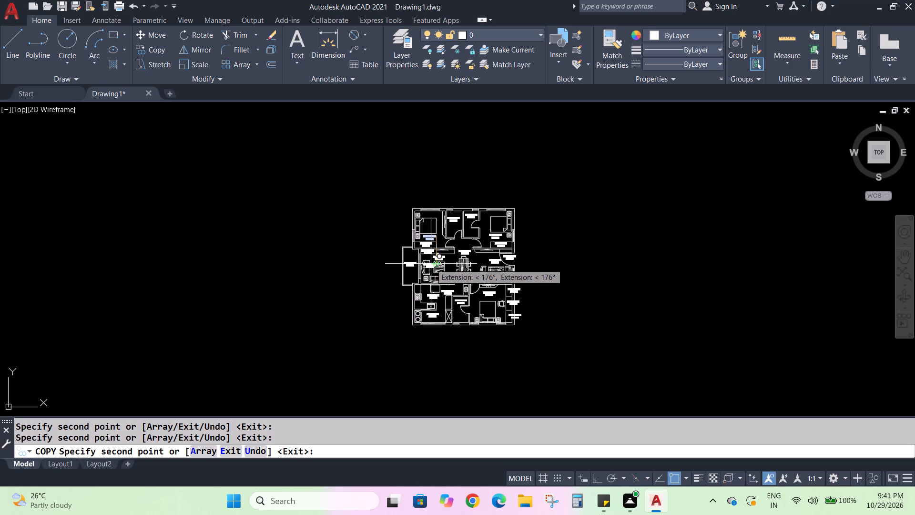
pyautogui.scroll(-2, 429, 263)
pyautogui.scroll(4, 427, 263)
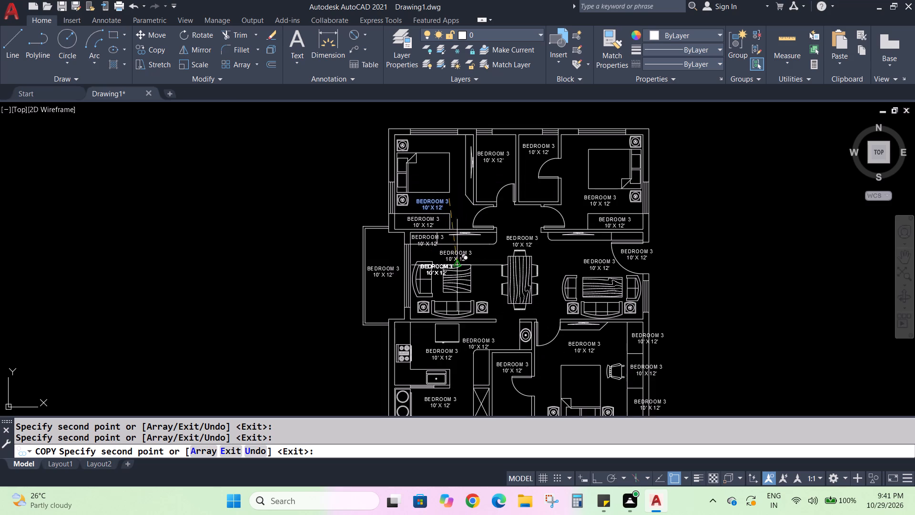
pyautogui.press('Escape')
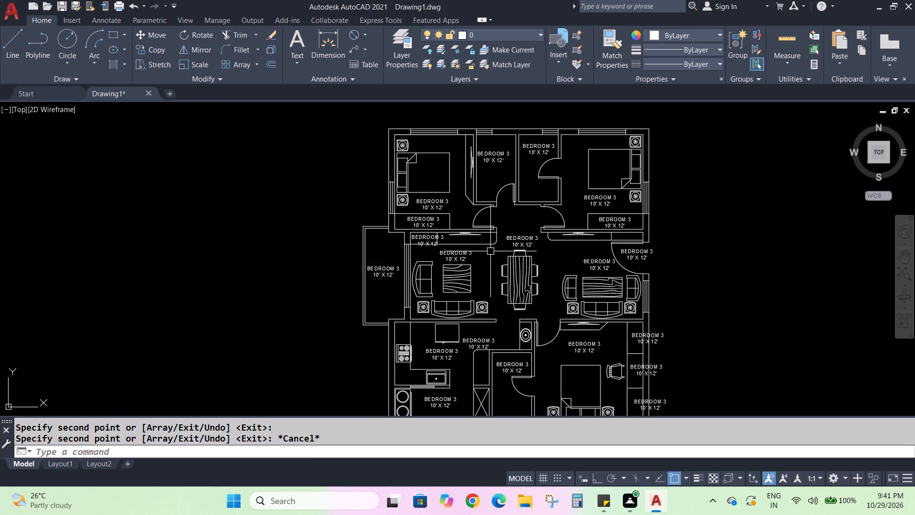
# Change the label inside the upper-left bedroom's wardrobe to the single line WARDROBE.
pyautogui.scroll(3, 441, 218)
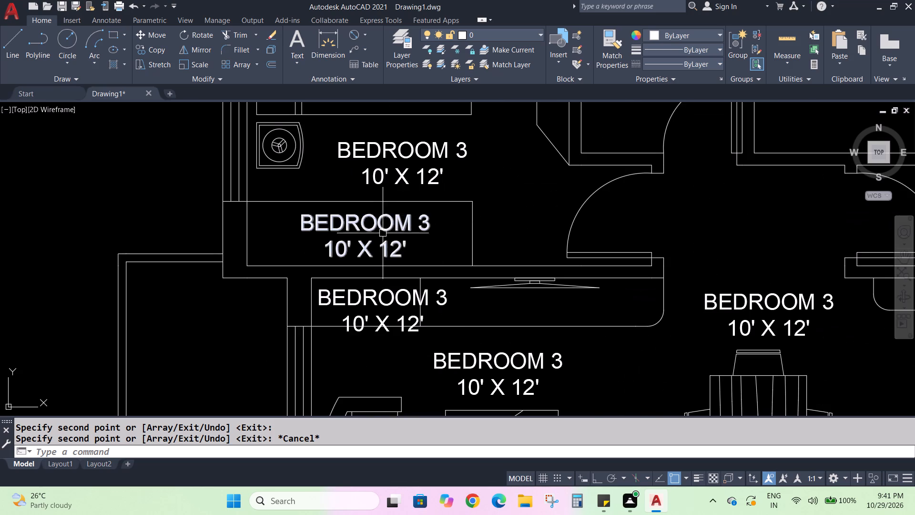
pyautogui.doubleClick(398, 216)
pyautogui.moveTo(410, 246); pyautogui.dragTo(304, 240)
pyautogui.press('BackSpace')
pyautogui.press('BackSpace')
pyautogui.press('BackSpace')
pyautogui.press('BackSpace')
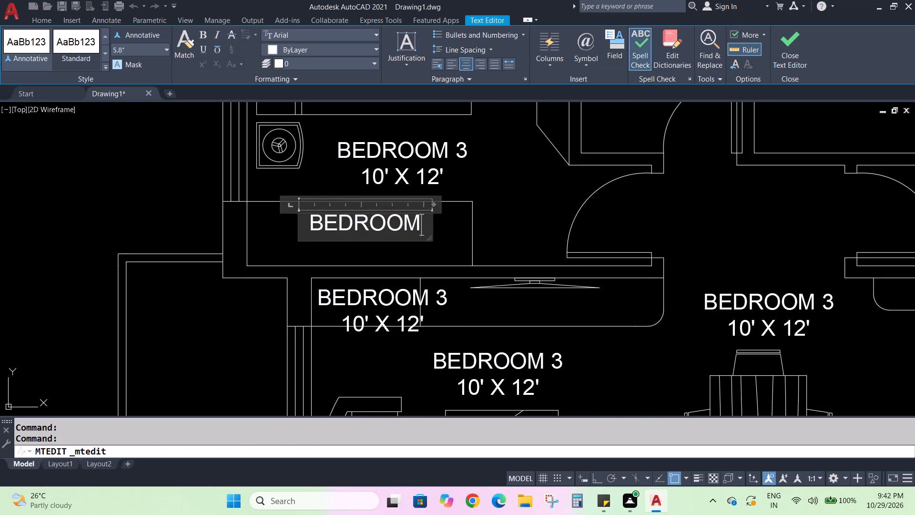
pyautogui.press('BackSpace')
pyautogui.press('BackSpace')
pyautogui.press('BackSpace')
pyautogui.press('BackSpace')
pyautogui.press('BackSpace')
pyautogui.press('BackSpace')
pyautogui.press('BackSpace')
pyautogui.press('BackSpace')
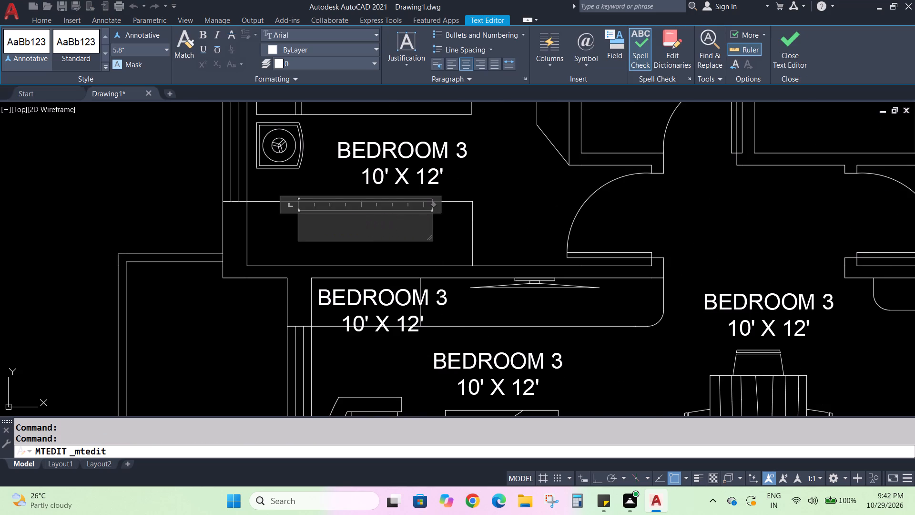
pyautogui.write('WAR')
pyautogui.press('d')
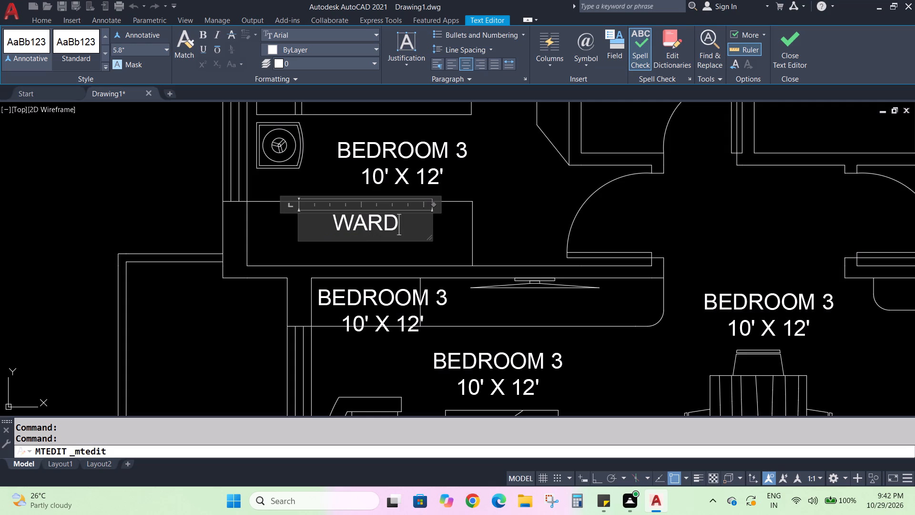
pyautogui.write('ROBE')
pyautogui.click(489, 208)
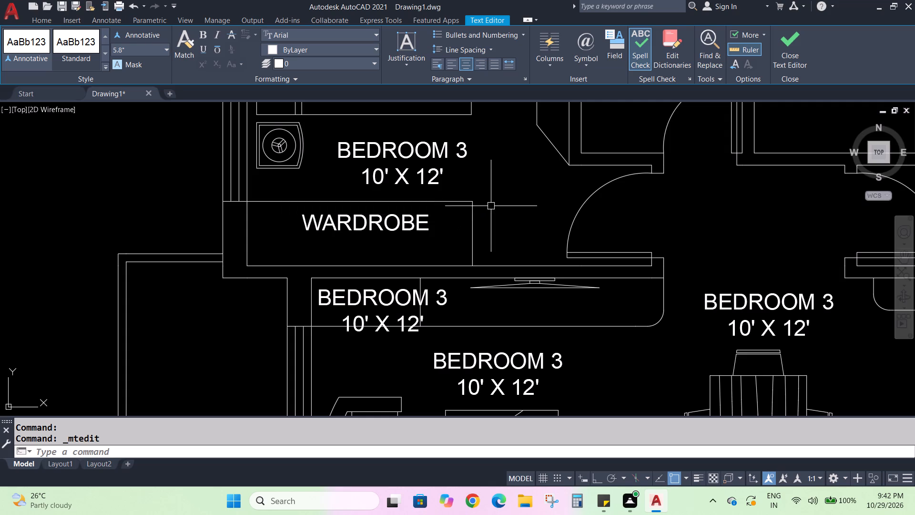
# Move the WARDROBE label slightly down to centre it within the upper-left bedroom's wardrobe outline.
pyautogui.click(397, 222)
pyautogui.click(160, 41)
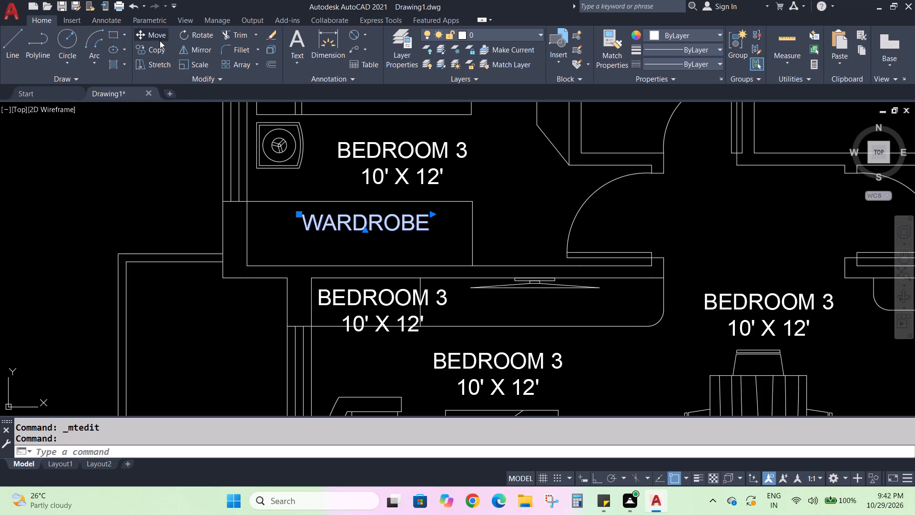
pyautogui.click(368, 231)
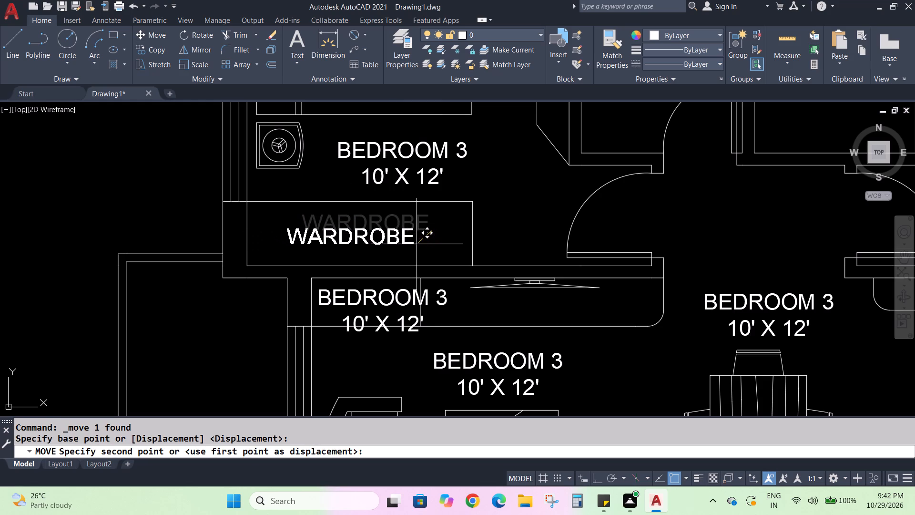
pyautogui.click(426, 243)
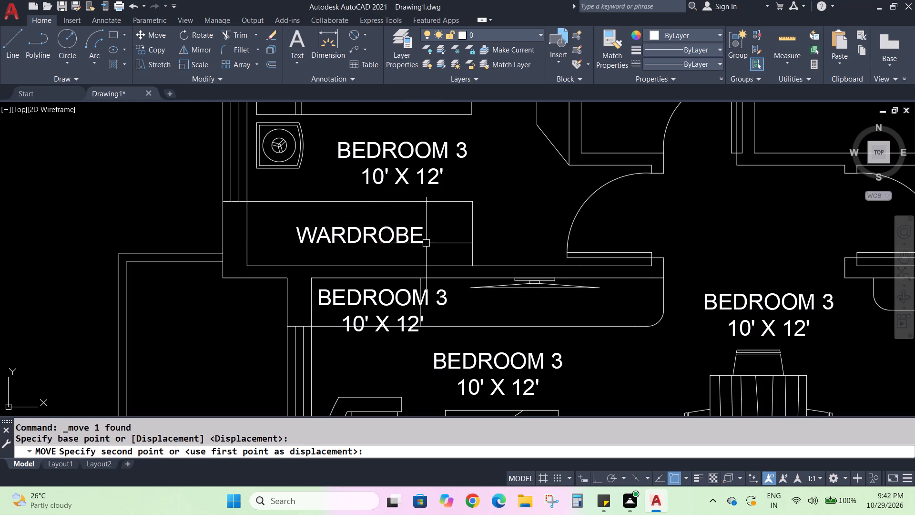
# Change the label in the small room beside the upper-left bedroom to TOILET with 5' X 8'-6" below it.
pyautogui.scroll(-1, 523, 215)
pyautogui.moveTo(672, 215); pyautogui.dragTo(421, 391, button='middle')
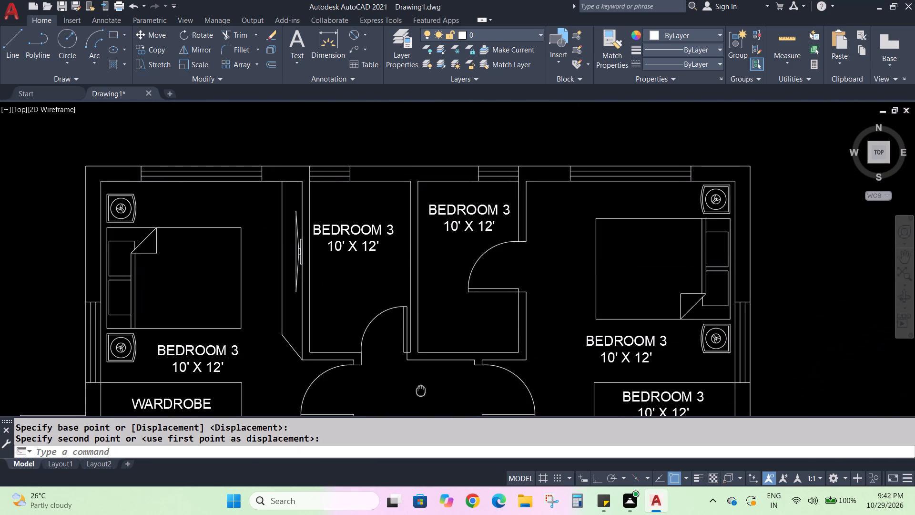
pyautogui.scroll(2, 375, 251)
pyautogui.doubleClick(374, 210)
pyautogui.click(387, 229)
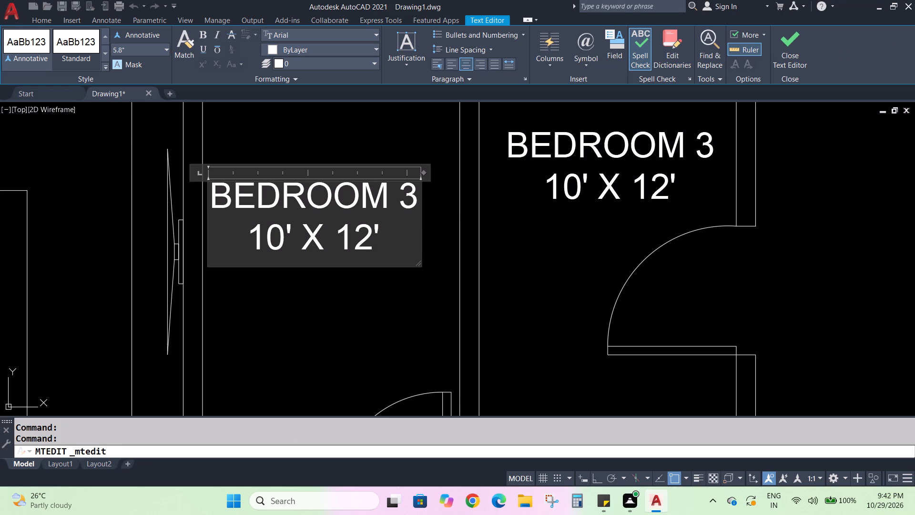
pyautogui.press('BackSpace')
pyautogui.press('BackSpace')
pyautogui.press('BackSpace')
pyautogui.press('BackSpace')
pyautogui.press('BackSpace')
pyautogui.press('BackSpace')
pyautogui.press('BackSpace')
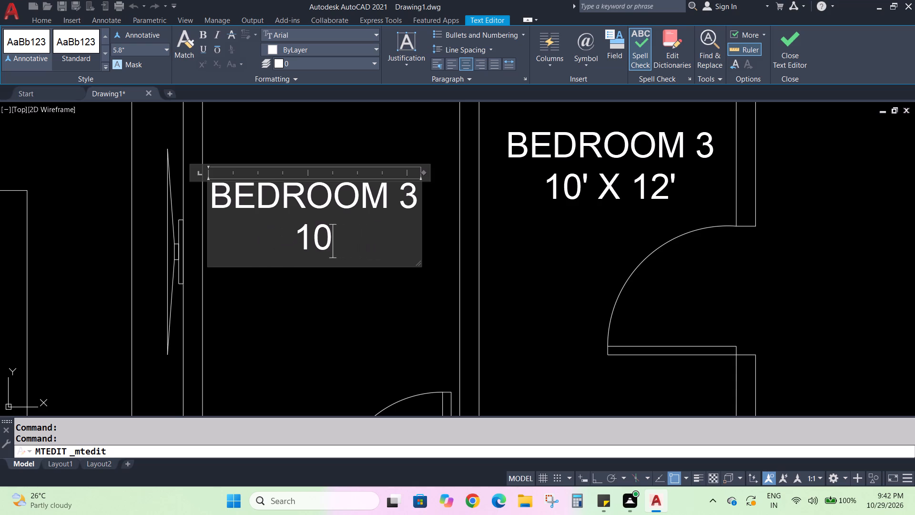
pyautogui.press('BackSpace')
pyautogui.press('BackSpace')
pyautogui.press('BackSpace')
pyautogui.press('BackSpace')
pyautogui.press('BackSpace')
pyautogui.press('BackSpace')
pyautogui.press('BackSpace')
pyautogui.press('BackSpace')
pyautogui.press('BackSpace')
pyautogui.press('BackSpace')
pyautogui.press('BackSpace')
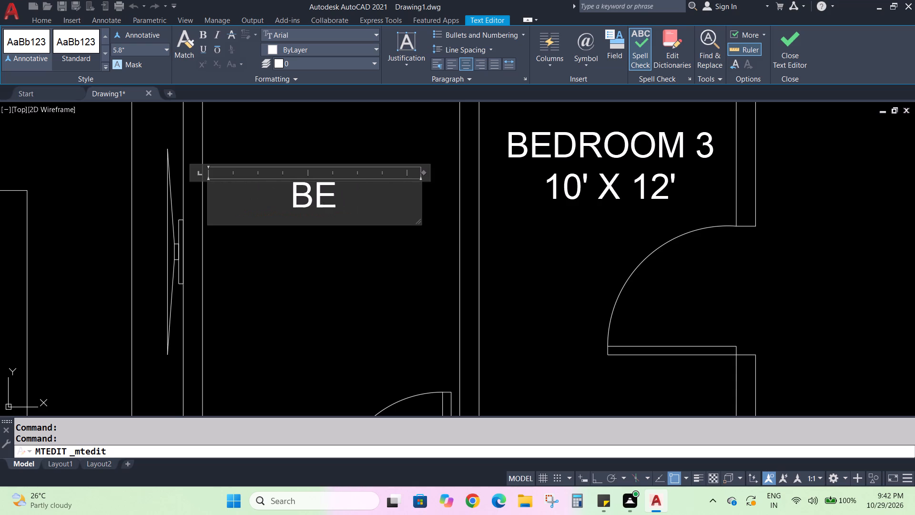
pyautogui.press('BackSpace')
pyautogui.press('BackSpace')
pyautogui.write('TOILET')
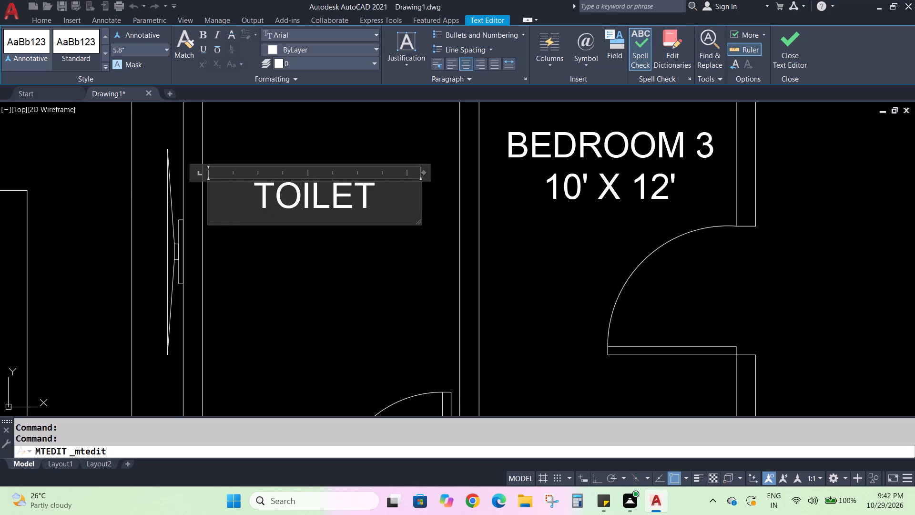
pyautogui.press('Return')
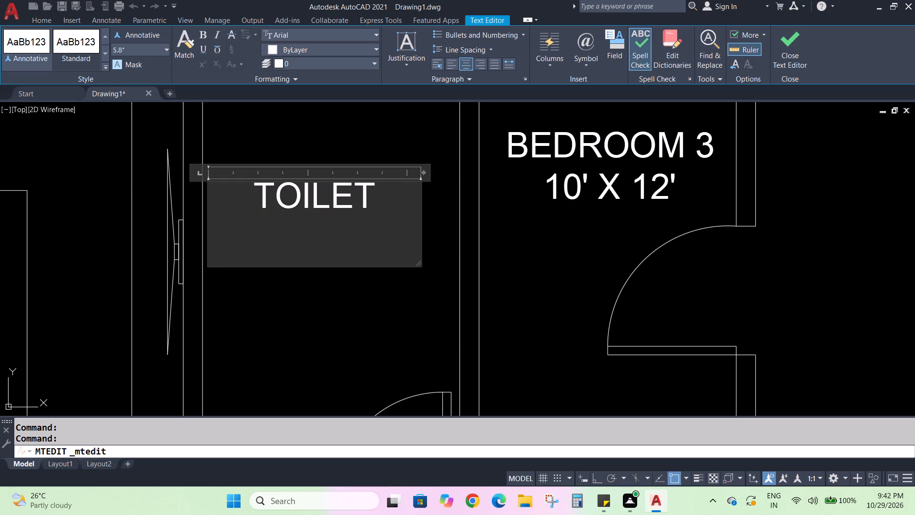
pyautogui.press('5')
pyautogui.write("' X")
pyautogui.press('space')
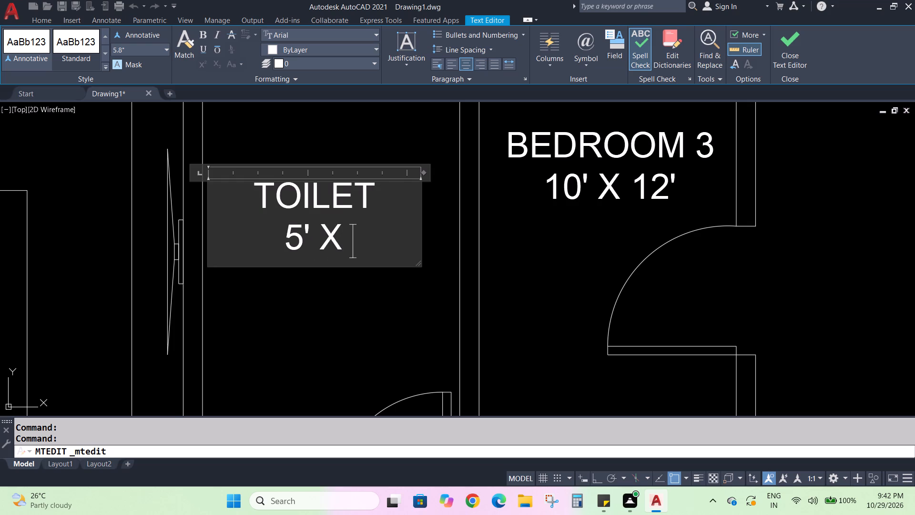
pyautogui.write("8'")
pyautogui.write('-6')
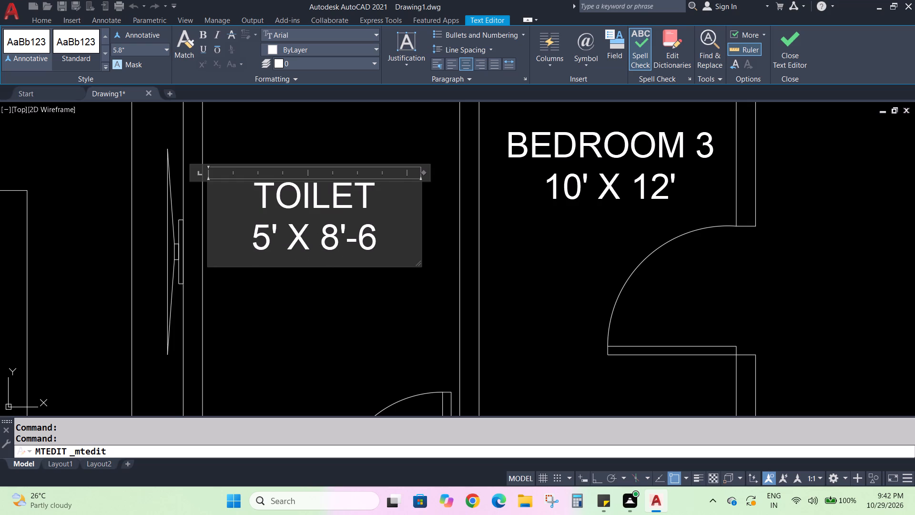
pyautogui.hotkey('shift', '"')
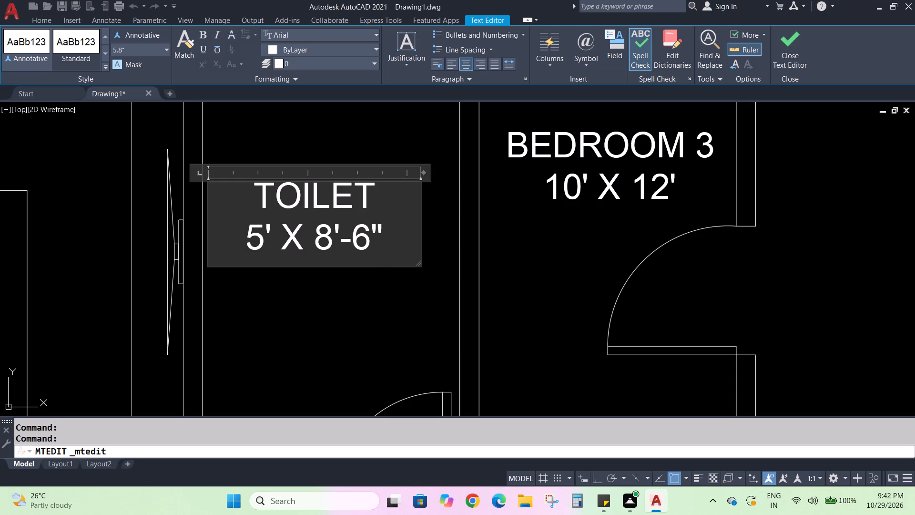
pyautogui.click(390, 304)
# Move the TOILET, 5' X 8'-6" label slightly right to centre it between the room's side walls.
pyautogui.click(341, 180)
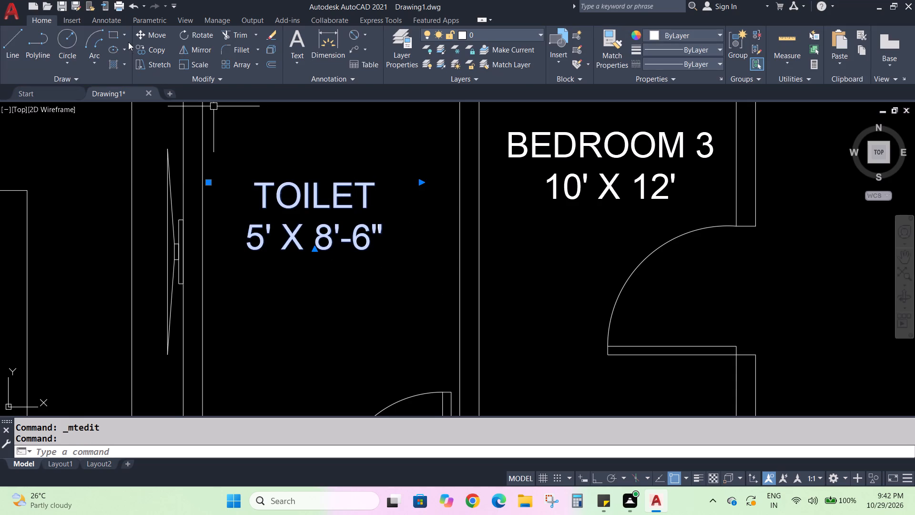
pyautogui.click(147, 35)
pyautogui.click(325, 199)
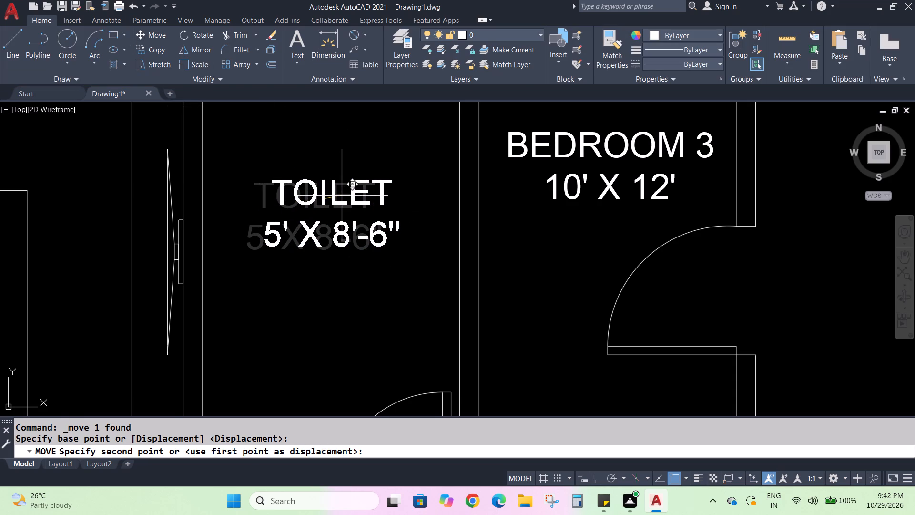
pyautogui.click(342, 196)
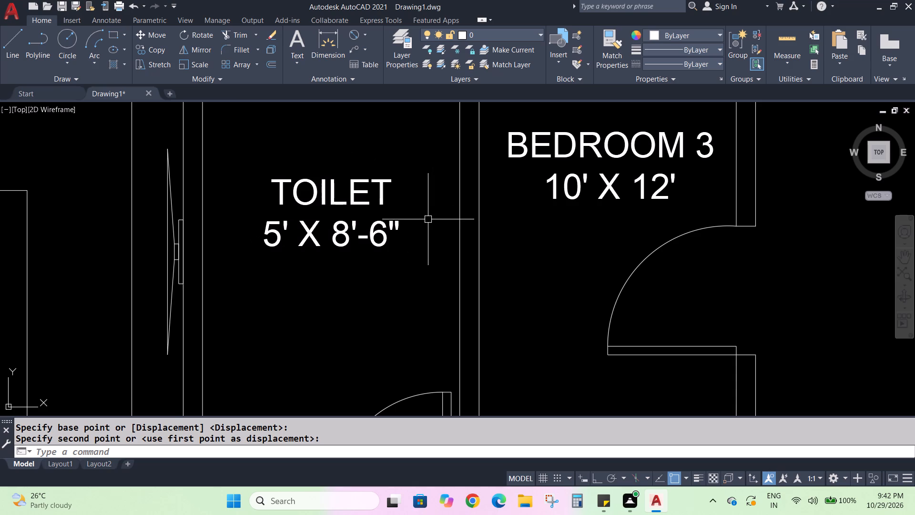
# Replace the BEDROOM 3 label in the small room beside the labelled toilet with TOILET and 5' X 8'-6" below it.
pyautogui.moveTo(563, 244); pyautogui.dragTo(531, 257, button='middle')
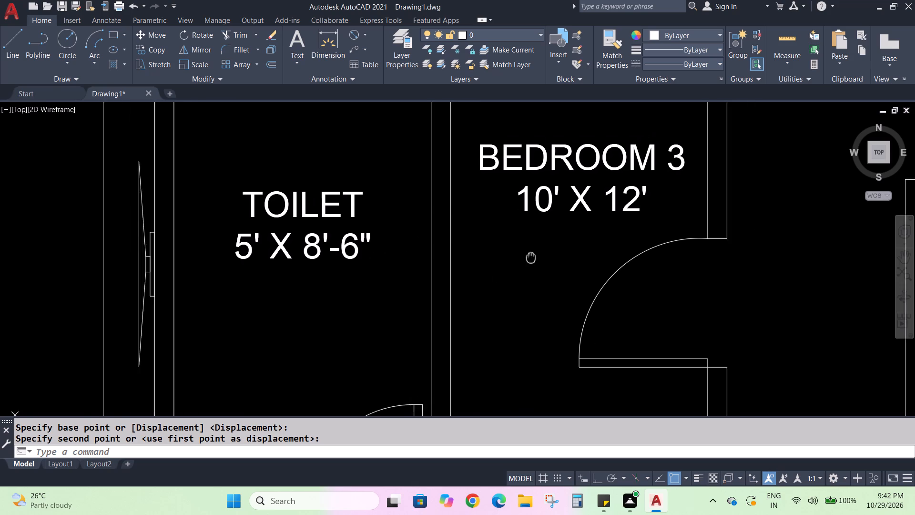
pyautogui.moveTo(531, 257); pyautogui.dragTo(411, 324, button='middle')
pyautogui.doubleClick(451, 262)
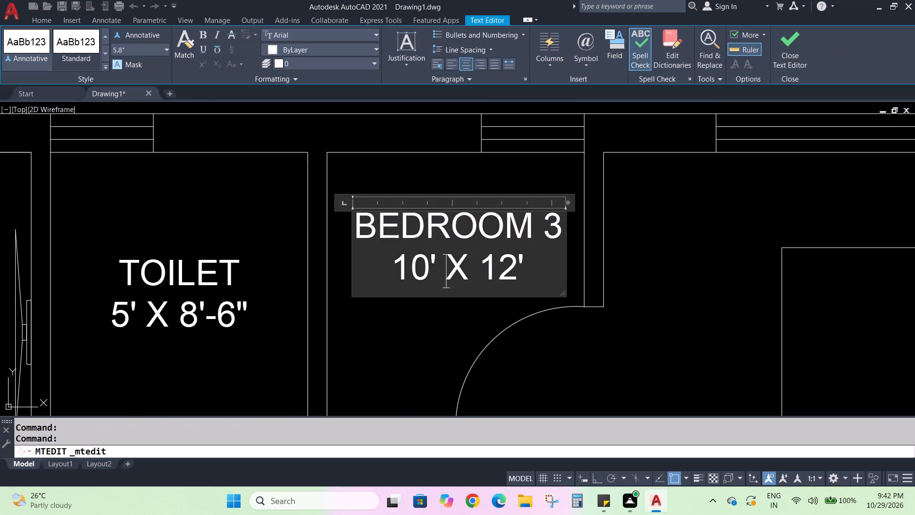
pyautogui.doubleClick(534, 268)
pyautogui.click(534, 268)
pyautogui.press('BackSpace')
pyautogui.press('BackSpace')
pyautogui.press('BackSpace')
pyautogui.press('BackSpace')
pyautogui.press('BackSpace')
pyautogui.press('BackSpace')
pyautogui.press('BackSpace')
pyautogui.press('BackSpace')
pyautogui.press('BackSpace')
pyautogui.press('BackSpace')
pyautogui.press('BackSpace')
pyautogui.press('BackSpace')
pyautogui.press('BackSpace')
pyautogui.press('BackSpace')
pyautogui.press('BackSpace')
pyautogui.press('BackSpace')
pyautogui.press('BackSpace')
pyautogui.press('BackSpace')
pyautogui.press('BackSpace')
pyautogui.press('BackSpace')
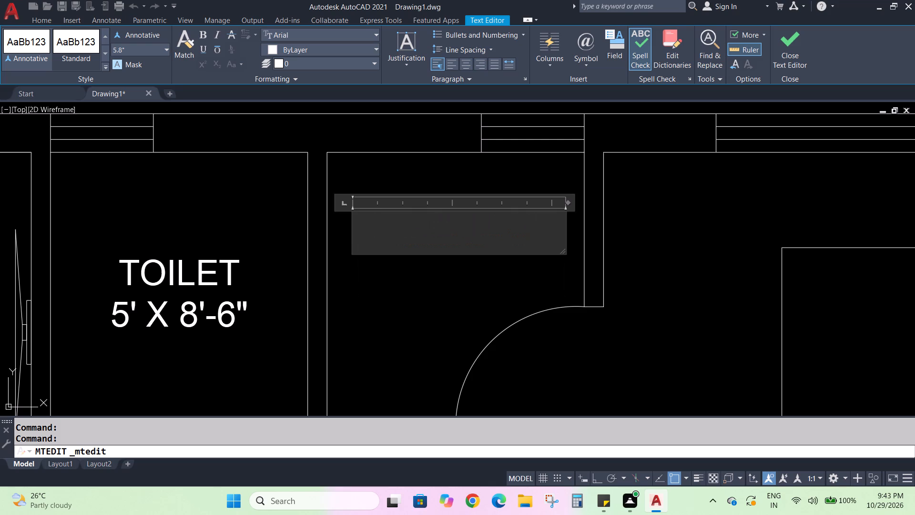
pyautogui.write('TOILET')
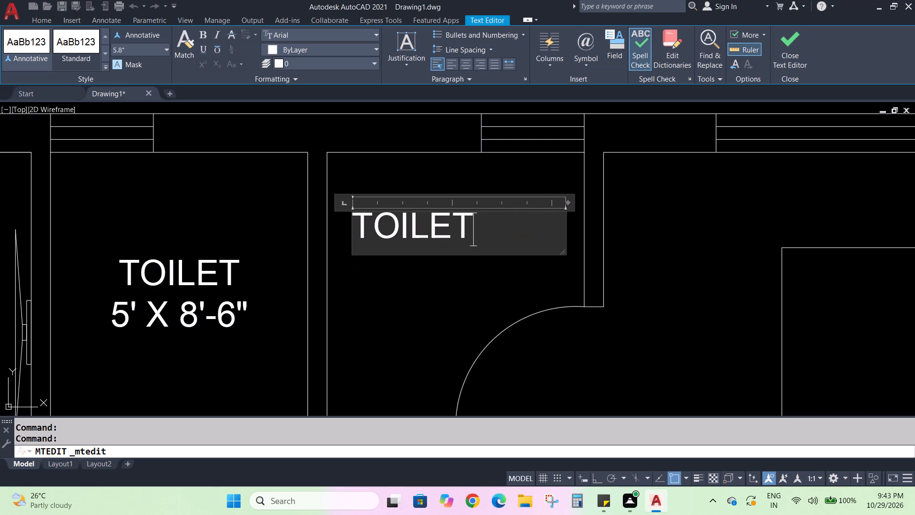
pyautogui.press('Return')
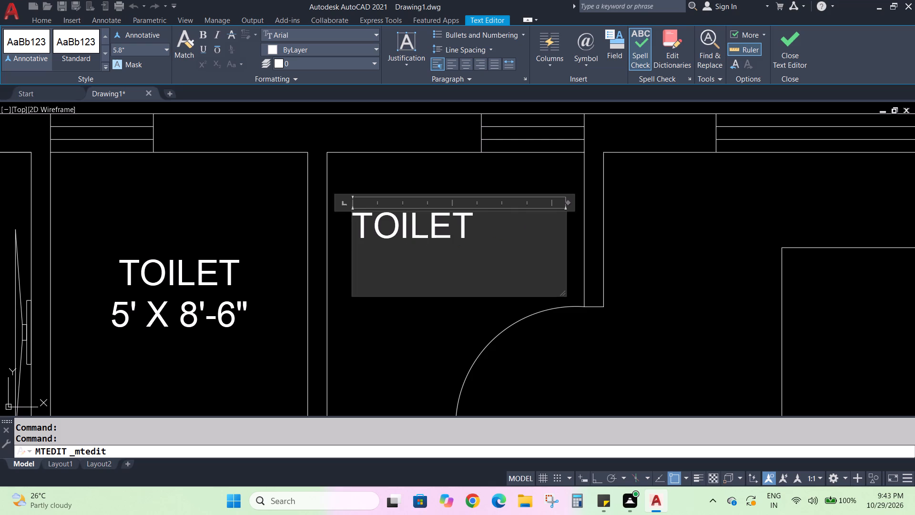
pyautogui.press('5')
pyautogui.press("'")
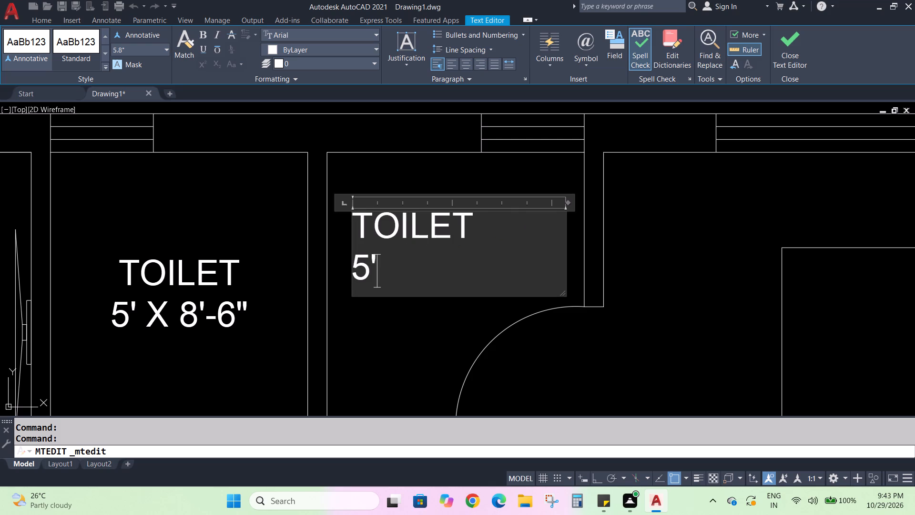
pyautogui.press('space')
pyautogui.write('X')
pyautogui.press('space')
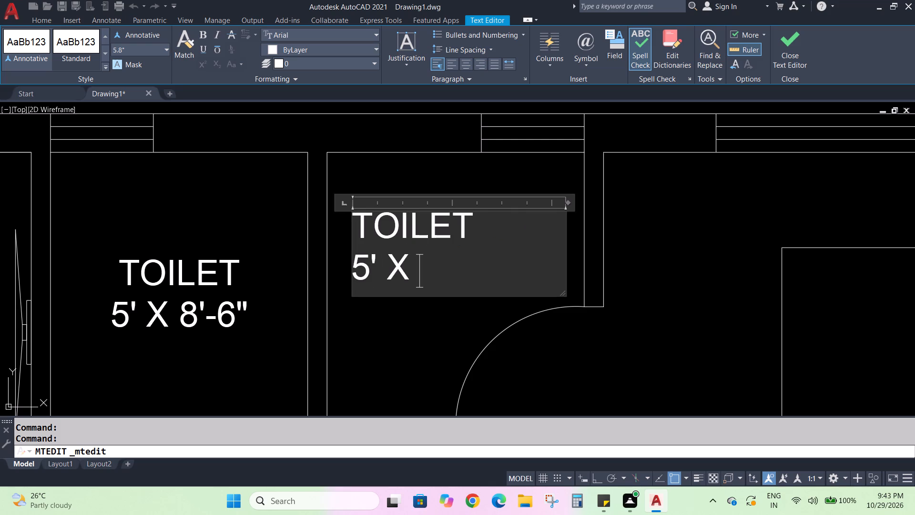
pyautogui.write("8'-")
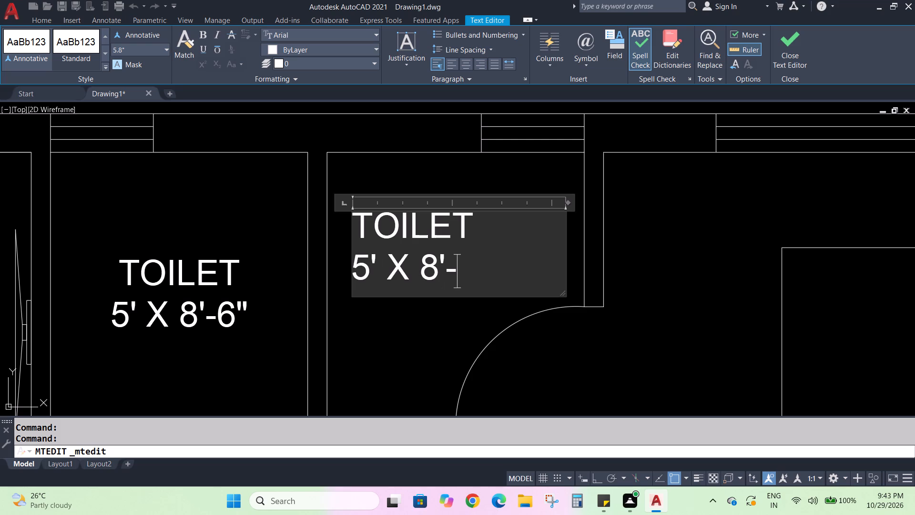
pyautogui.write('6"')
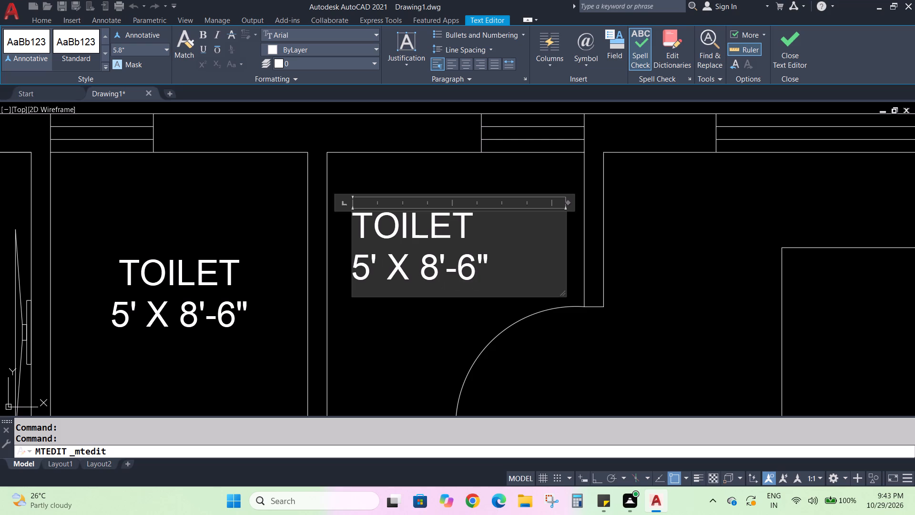
# Centre-align both lines of the second TOILET label and narrow its text frame to fit the text.
pyautogui.moveTo(508, 267); pyautogui.dragTo(358, 231)
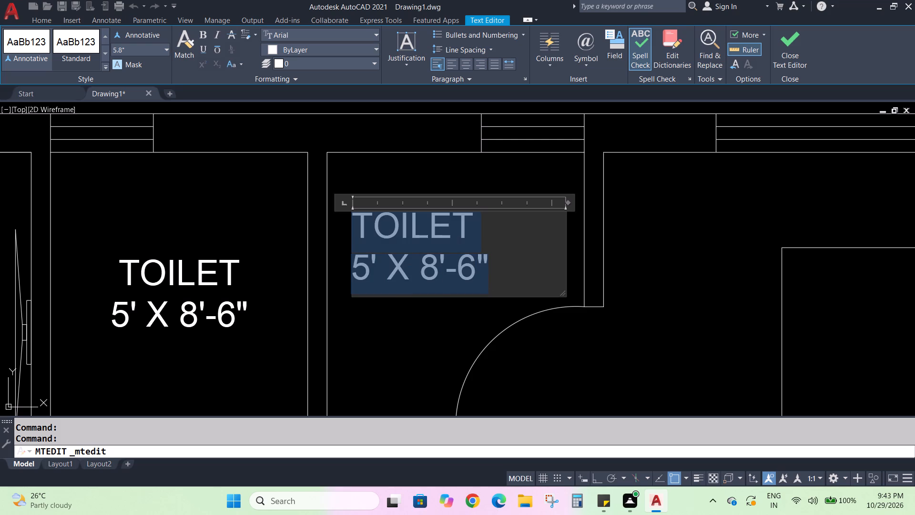
pyautogui.moveTo(358, 231); pyautogui.dragTo(356, 231)
pyautogui.click(466, 64)
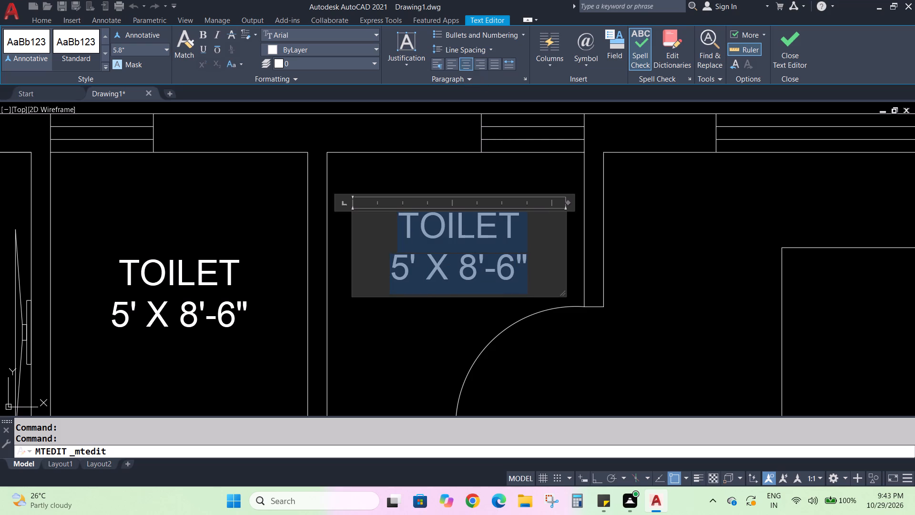
pyautogui.moveTo(568, 203); pyautogui.dragTo(527, 215)
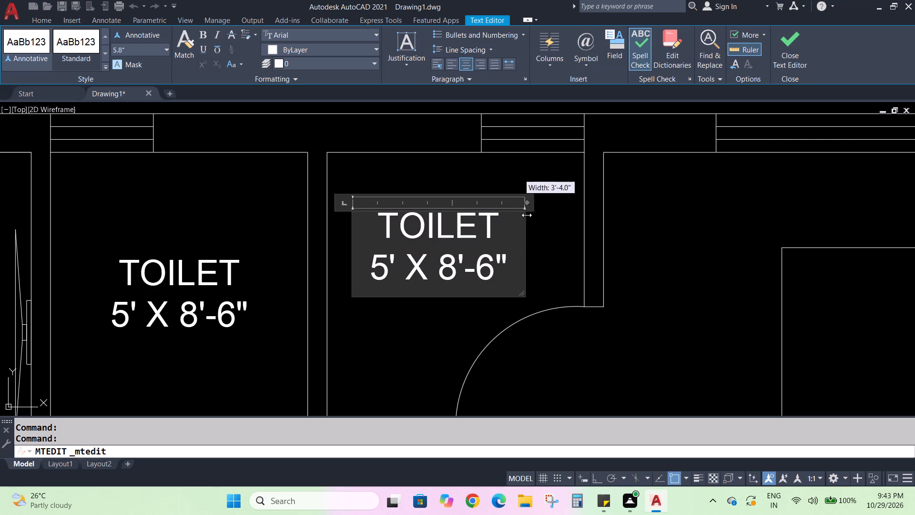
pyautogui.moveTo(527, 215); pyautogui.dragTo(498, 217)
pyautogui.click(523, 220)
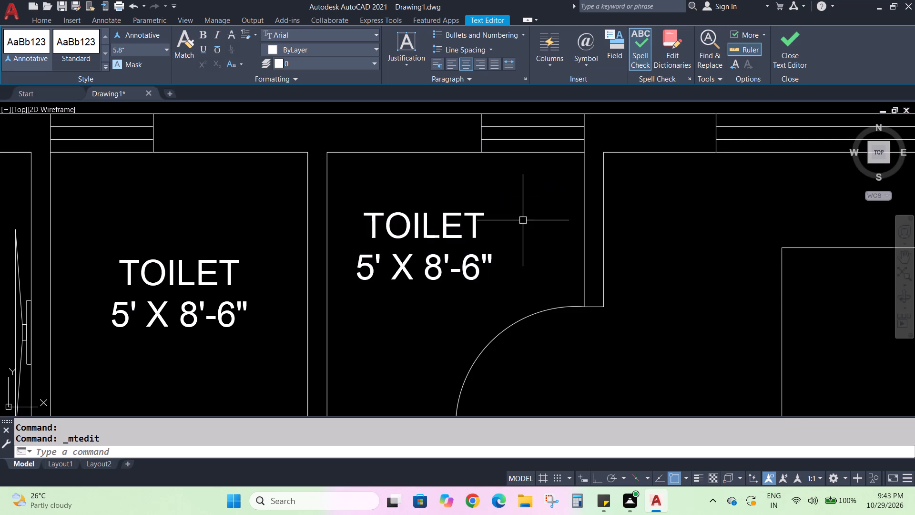
# Move the second TOILET, 5' X 8'-6" label slightly right to centre it between the room's side walls.
pyautogui.click(457, 225)
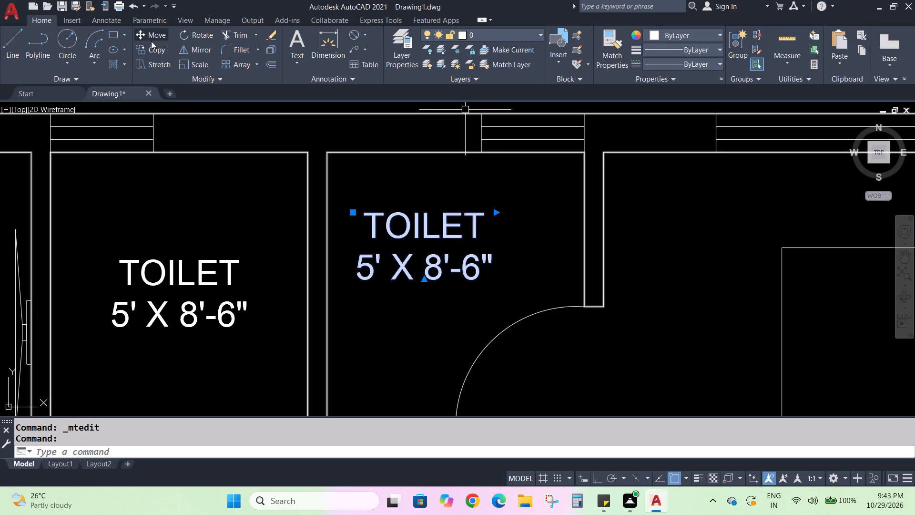
pyautogui.click(151, 38)
pyautogui.click(431, 235)
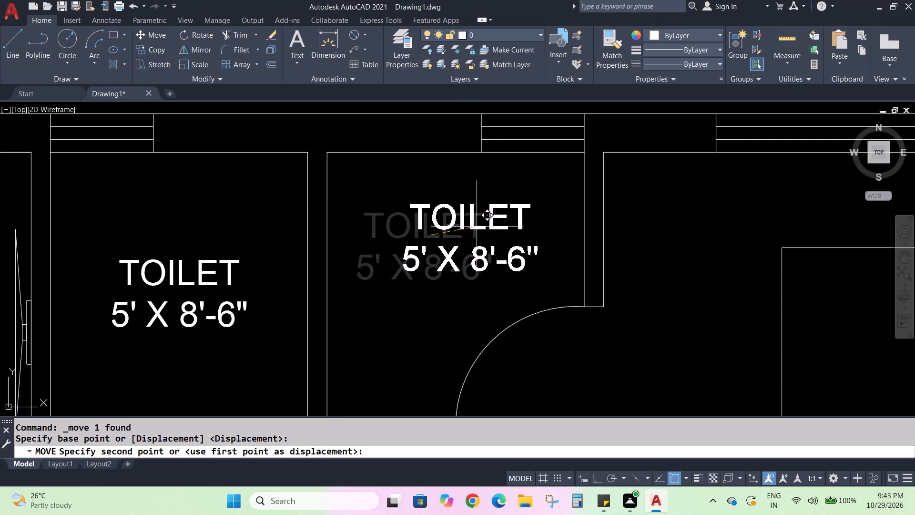
pyautogui.click(467, 229)
# Change the label below the bed in the upper-right bedroom to BEDROOM 2 with 10'-6" X 12' below it.
pyautogui.scroll(-3, 552, 248)
pyautogui.scroll(2, 589, 322)
pyautogui.moveTo(589, 325); pyautogui.dragTo(552, 283, button='middle')
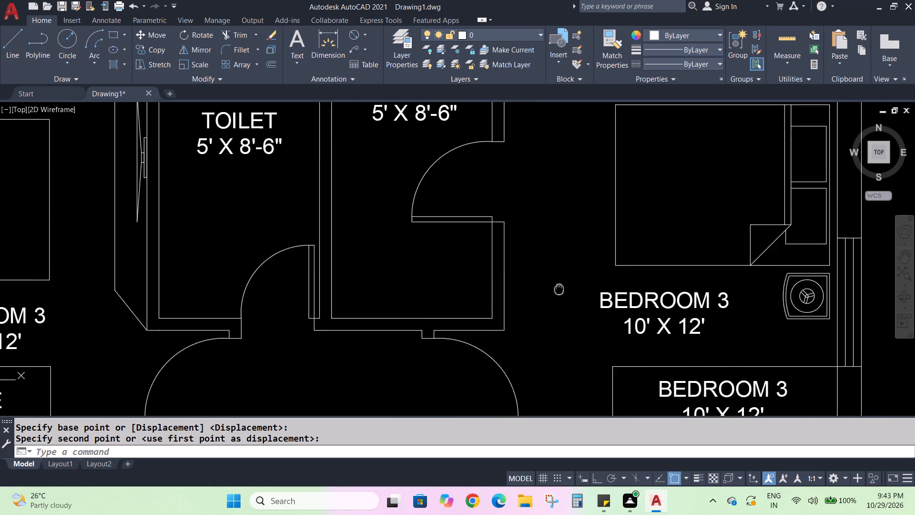
pyautogui.moveTo(552, 283); pyautogui.dragTo(356, 239, button='middle')
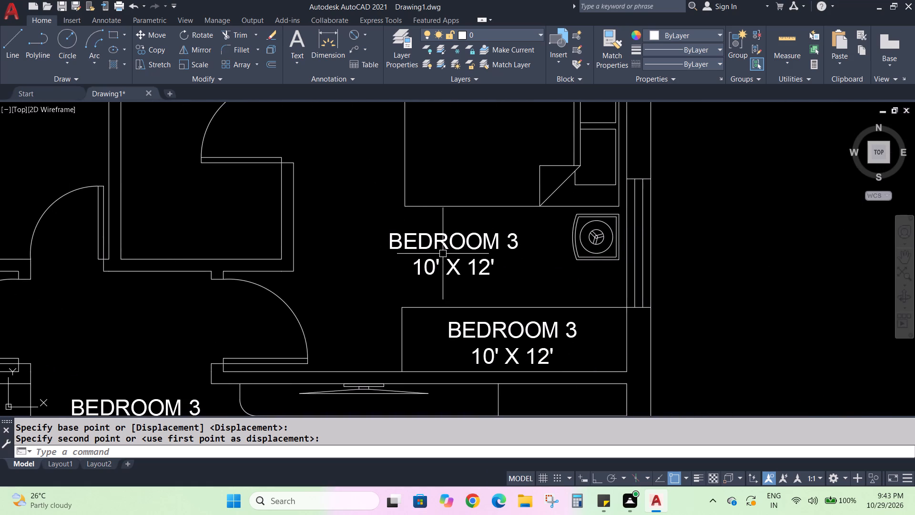
pyautogui.doubleClick(498, 249)
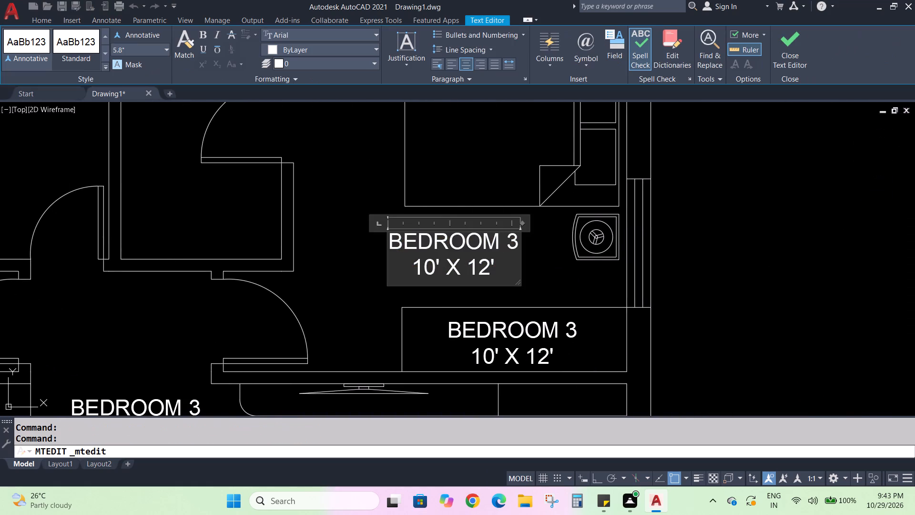
pyautogui.click(498, 262)
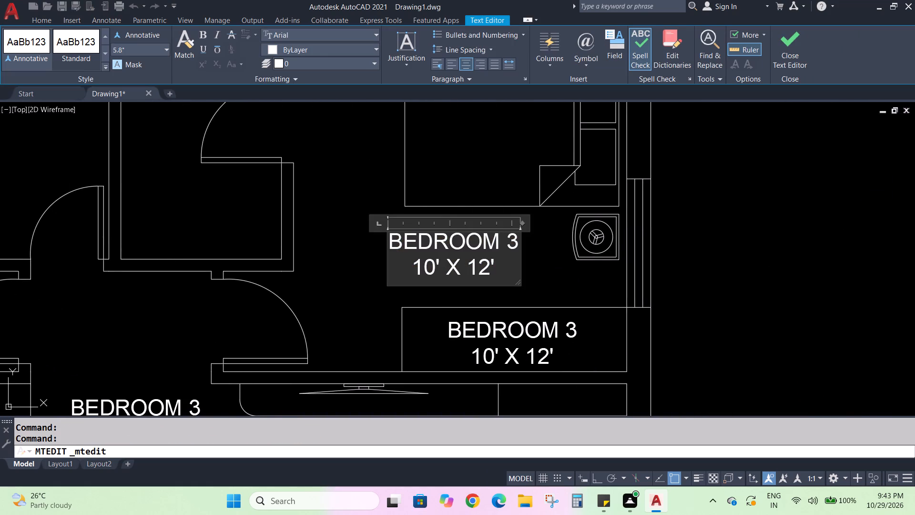
pyautogui.click(517, 242)
pyautogui.press('BackSpace')
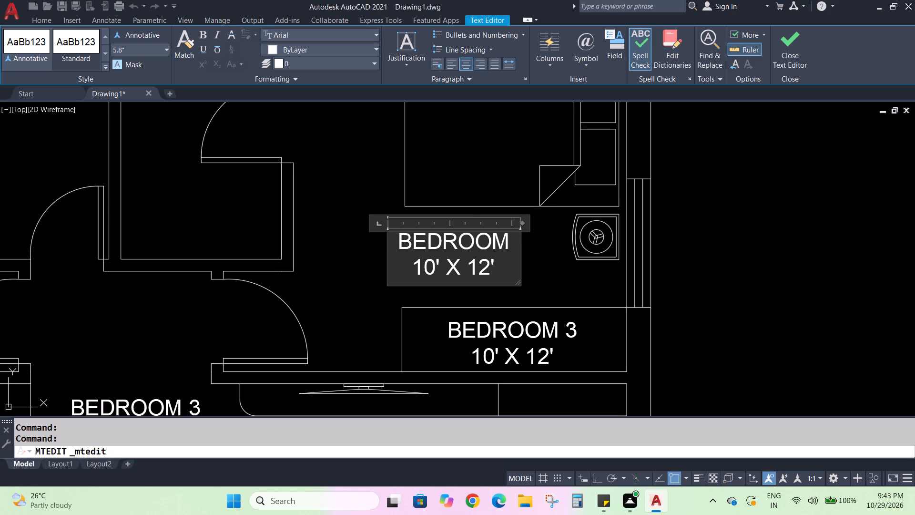
pyautogui.press('2')
pyautogui.press('Down')
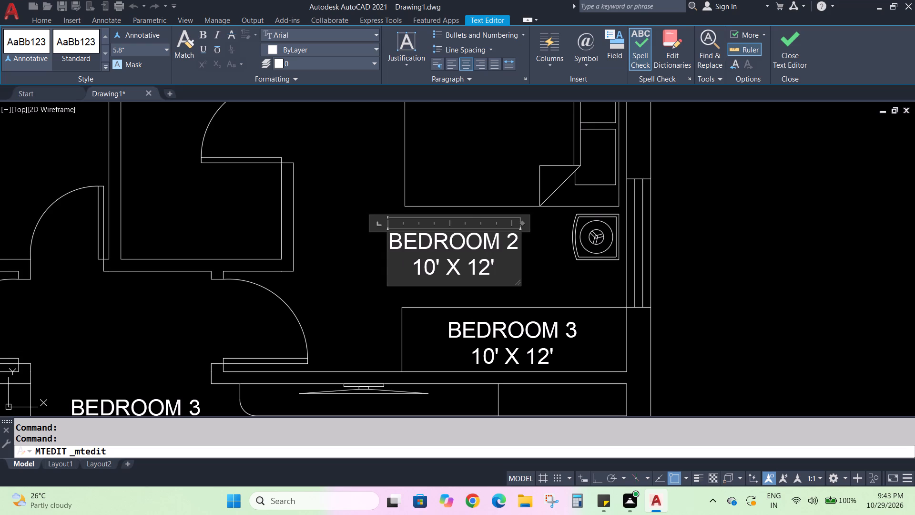
pyautogui.press('Left')
pyautogui.press('Left')
pyautogui.press('Left')
pyautogui.press('Left')
pyautogui.press('Left')
pyautogui.press('Left')
pyautogui.press('-')
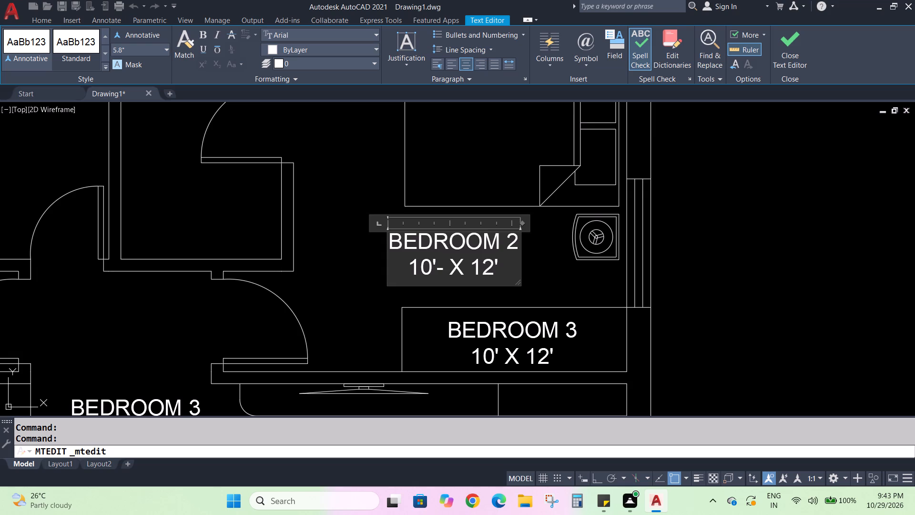
pyautogui.write('6"')
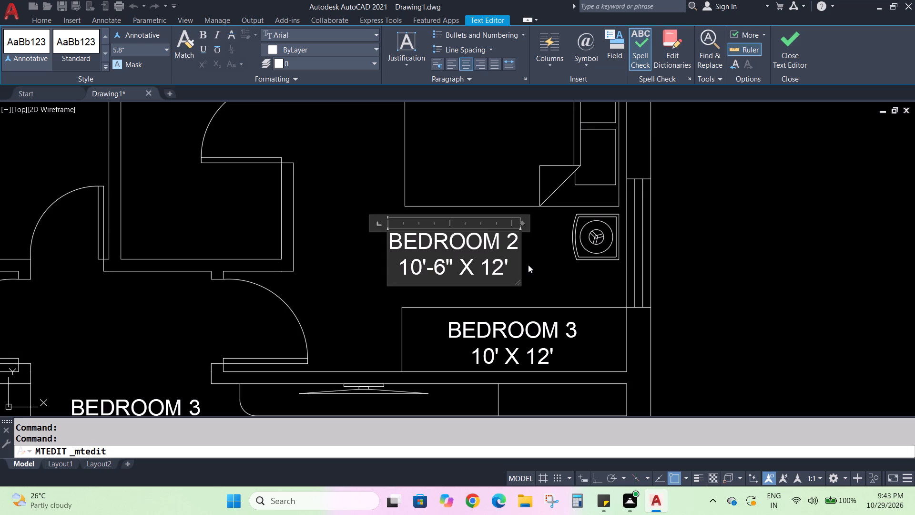
pyautogui.click(530, 265)
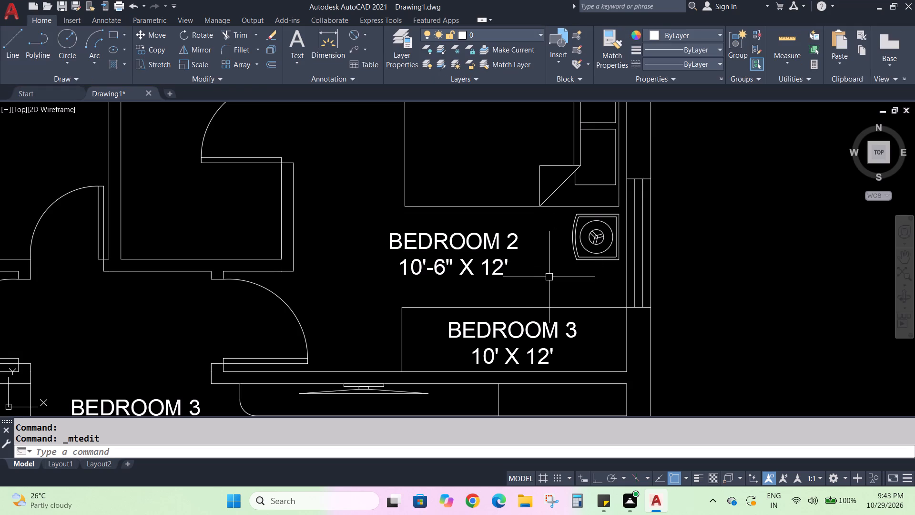
# Change the label inside the BEDROOM 2 wardrobe to the single centred line WARDROBE.
pyautogui.moveTo(595, 357); pyautogui.dragTo(574, 296, button='middle')
pyautogui.scroll(1, 546, 268)
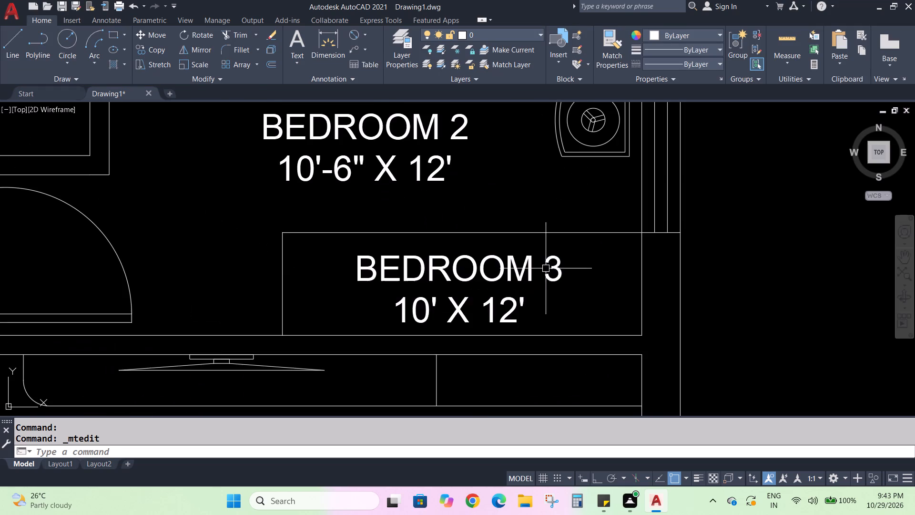
pyautogui.doubleClick(523, 287)
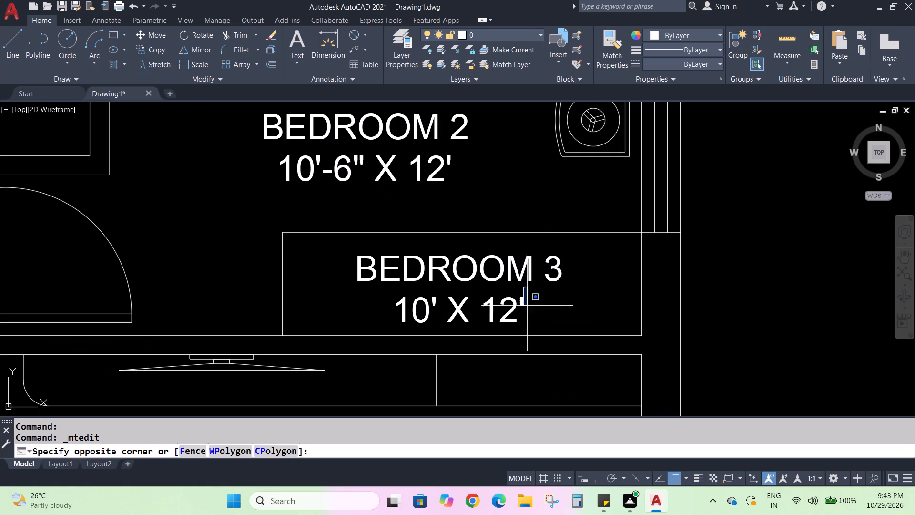
pyautogui.doubleClick(521, 314)
pyautogui.doubleClick(524, 307)
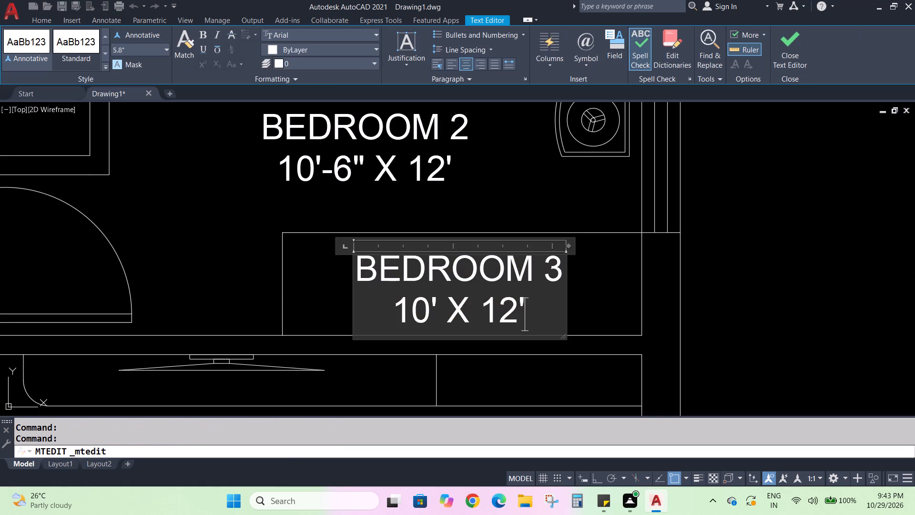
pyautogui.click(527, 307)
pyautogui.press('BackSpace')
pyautogui.press('BackSpace')
pyautogui.press('BackSpace')
pyautogui.press('BackSpace')
pyautogui.press('BackSpace')
pyautogui.press('BackSpace')
pyautogui.press('BackSpace')
pyautogui.press('BackSpace')
pyautogui.press('BackSpace')
pyautogui.press('BackSpace')
pyautogui.press('BackSpace')
pyautogui.press('BackSpace')
pyautogui.press('BackSpace')
pyautogui.press('BackSpace')
pyautogui.press('BackSpace')
pyautogui.press('BackSpace')
pyautogui.press('BackSpace')
pyautogui.press('BackSpace')
pyautogui.press('BackSpace')
pyautogui.press('BackSpace')
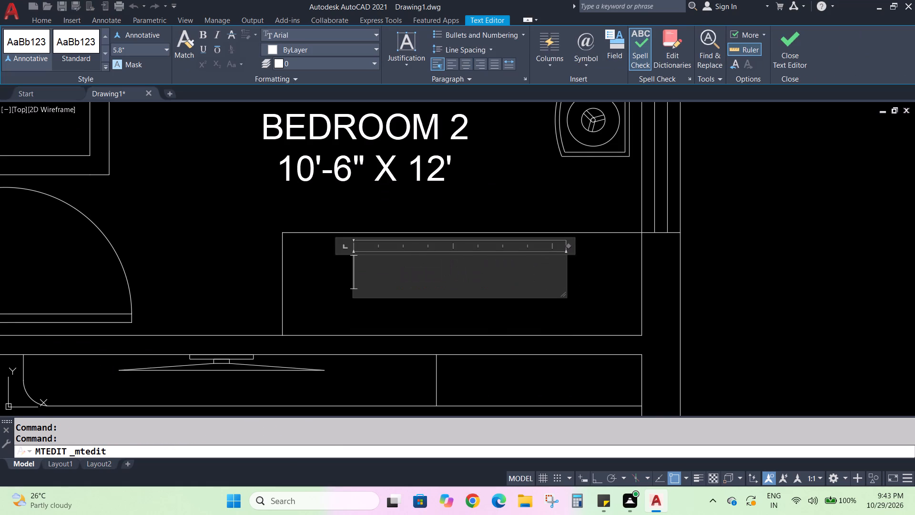
pyautogui.click(465, 70)
pyautogui.write('WARD')
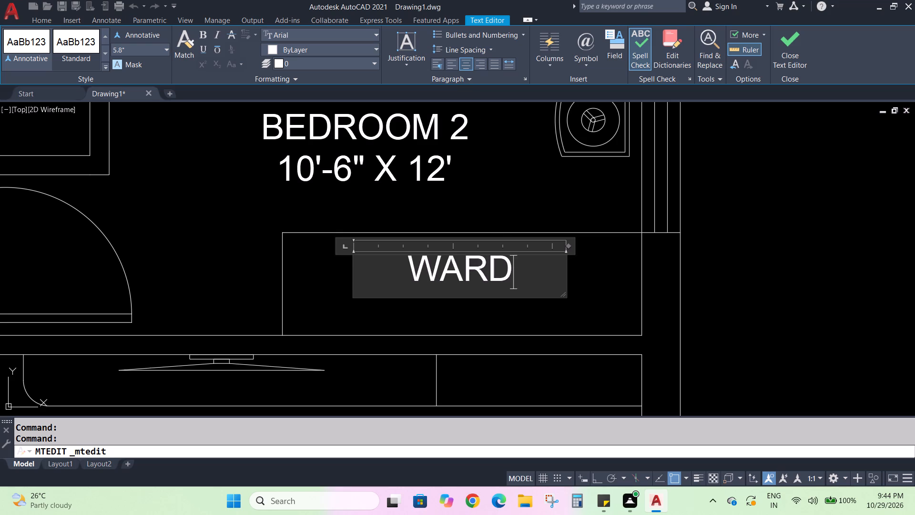
pyautogui.write('ROBE')
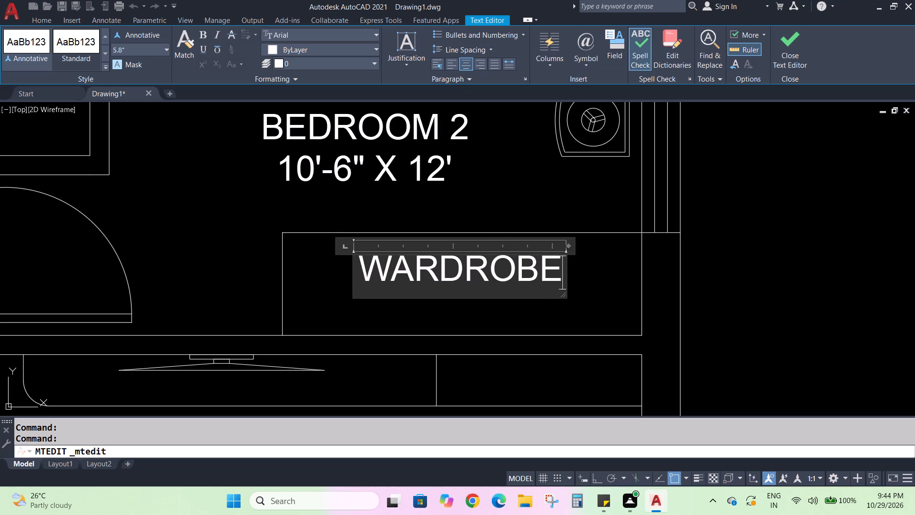
pyautogui.click(571, 299)
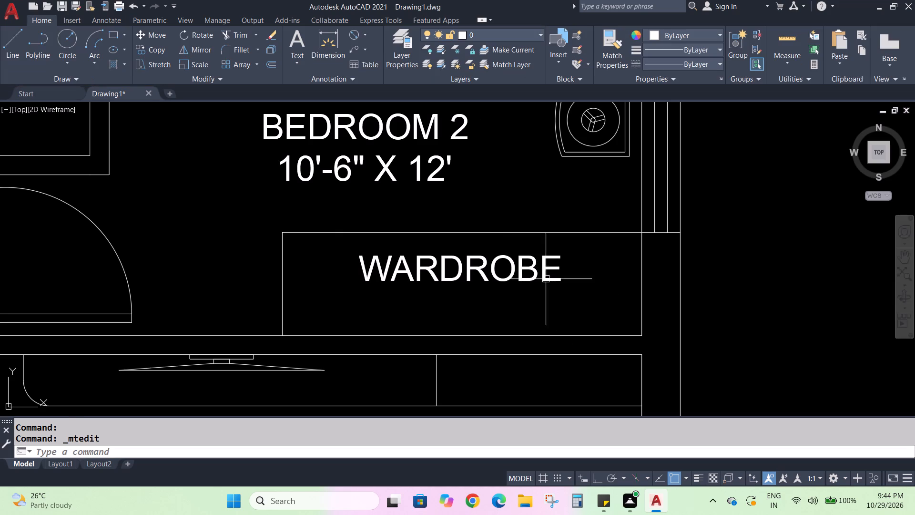
# Move the WARDROBE label slightly down and right to centre it inside the BEDROOM 2 wardrobe outline.
pyautogui.click(546, 279)
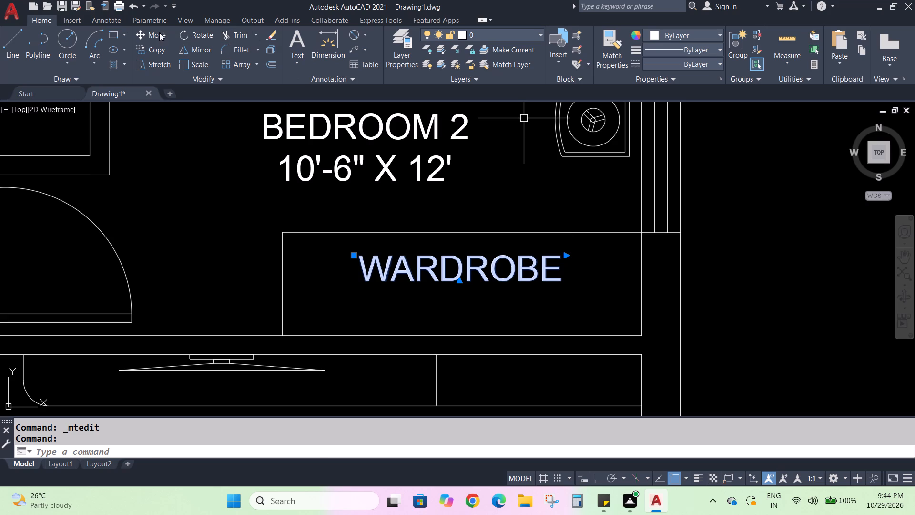
pyautogui.click(160, 32)
pyautogui.click(468, 279)
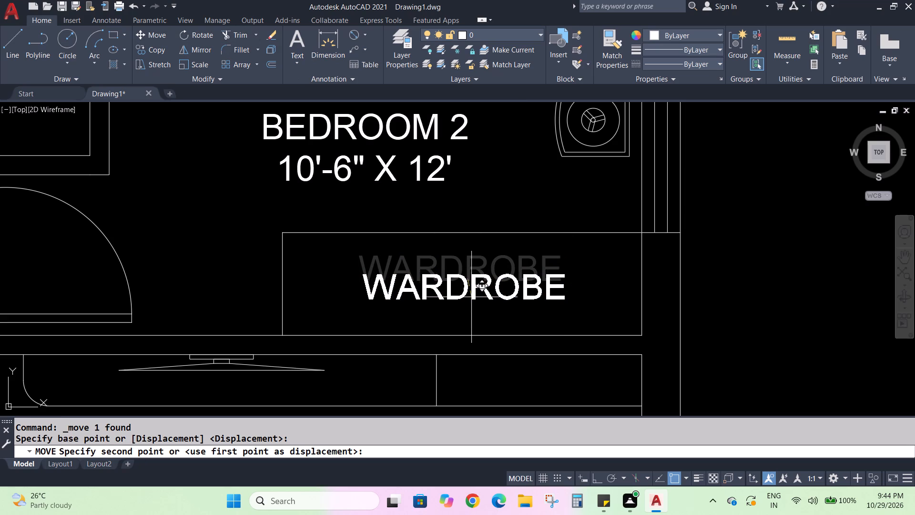
pyautogui.click(471, 298)
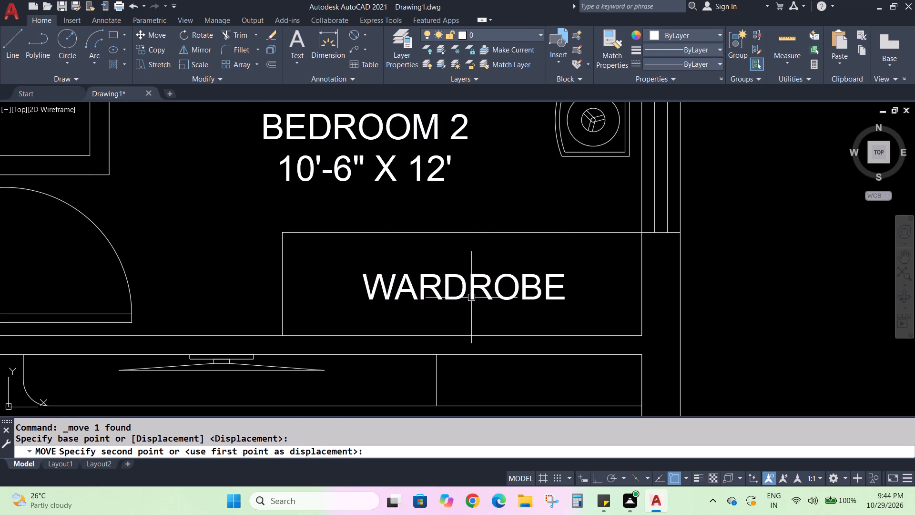
# Replace the BEDROOM 3 label inside the entrance door's swing with MAIN ENTRANCE on two centred lines.
pyautogui.scroll(-3, 519, 290)
pyautogui.scroll(3, 544, 368)
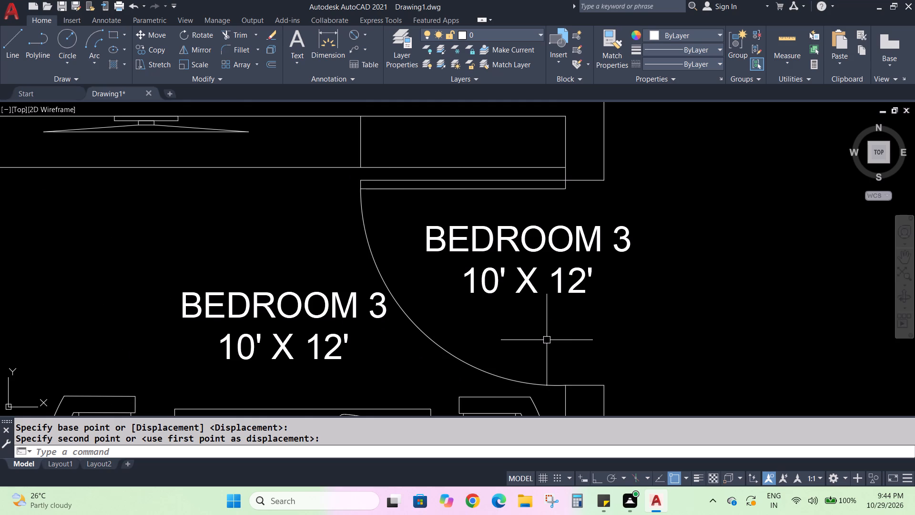
pyautogui.doubleClick(545, 283)
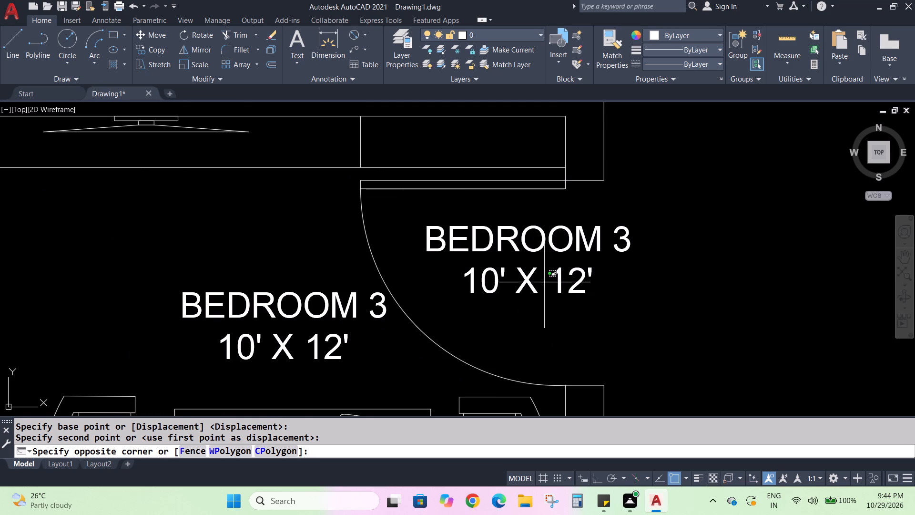
pyautogui.doubleClick(568, 281)
pyautogui.doubleClick(583, 278)
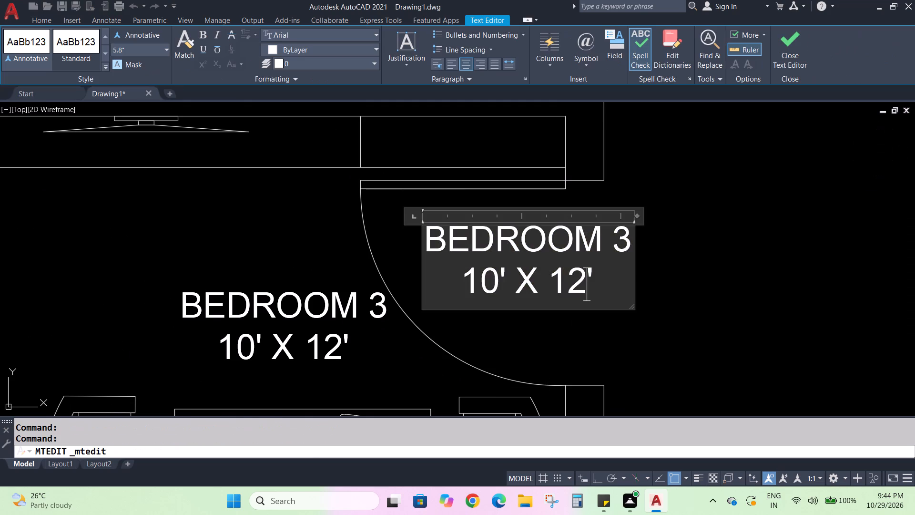
pyautogui.click(595, 275)
pyautogui.press('BackSpace')
pyautogui.press('BackSpace')
pyautogui.press('BackSpace')
pyautogui.press('BackSpace')
pyautogui.press('BackSpace')
pyautogui.press('BackSpace')
pyautogui.press('BackSpace')
pyautogui.press('BackSpace')
pyautogui.press('BackSpace')
pyautogui.press('BackSpace')
pyautogui.press('BackSpace')
pyautogui.press('BackSpace')
pyautogui.press('BackSpace')
pyautogui.press('BackSpace')
pyautogui.press('BackSpace')
pyautogui.press('BackSpace')
pyautogui.press('BackSpace')
pyautogui.press('BackSpace')
pyautogui.press('BackSpace')
pyautogui.press('BackSpace')
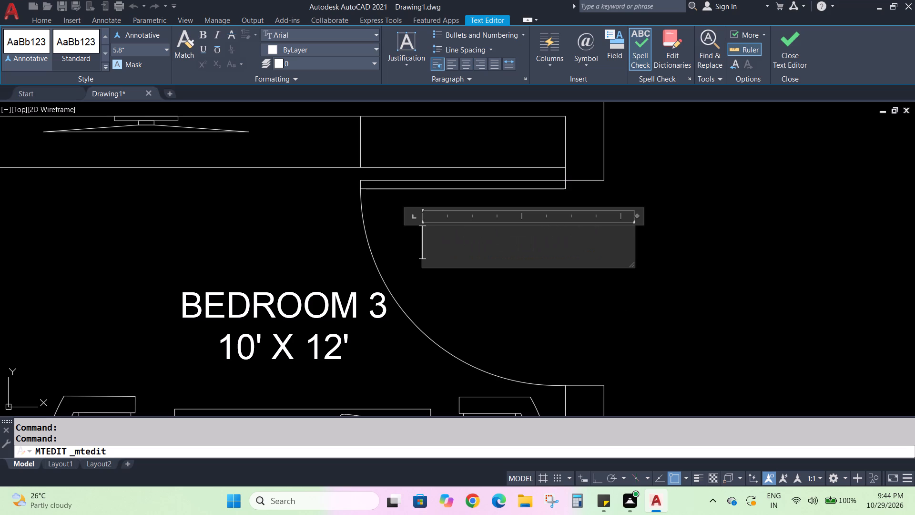
pyautogui.click(461, 67)
pyautogui.write('MAIN')
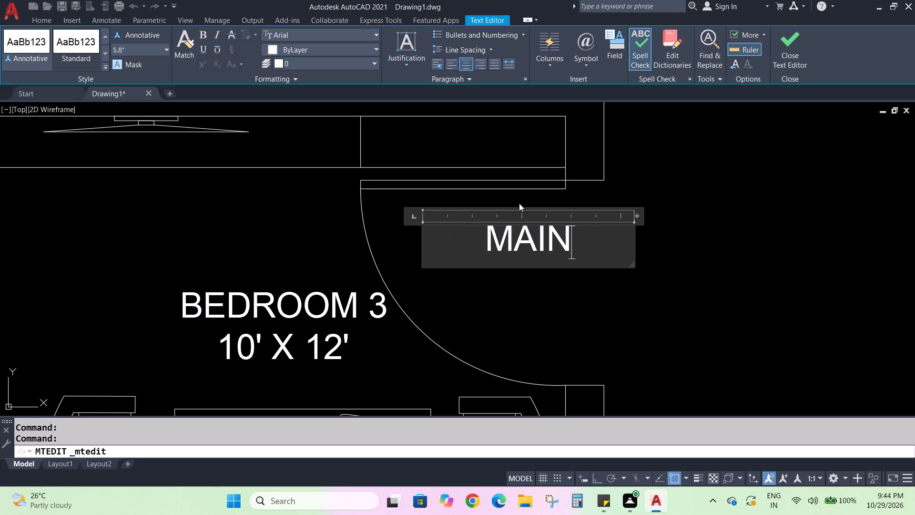
pyautogui.press('Return')
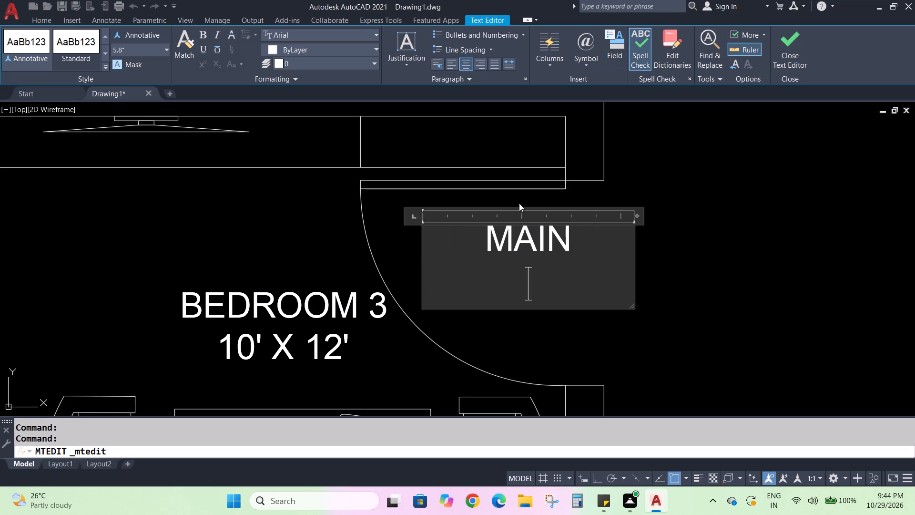
pyautogui.press('e')
pyautogui.write('NT')
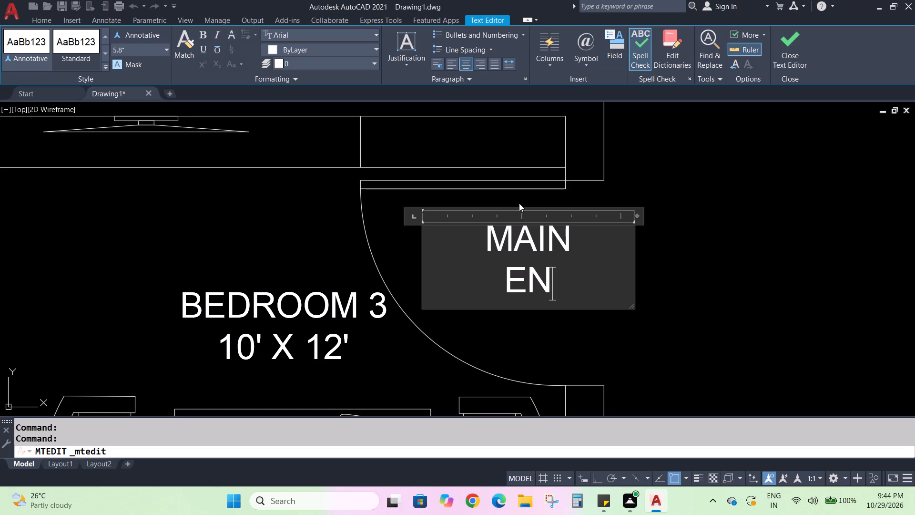
pyautogui.write('RA')
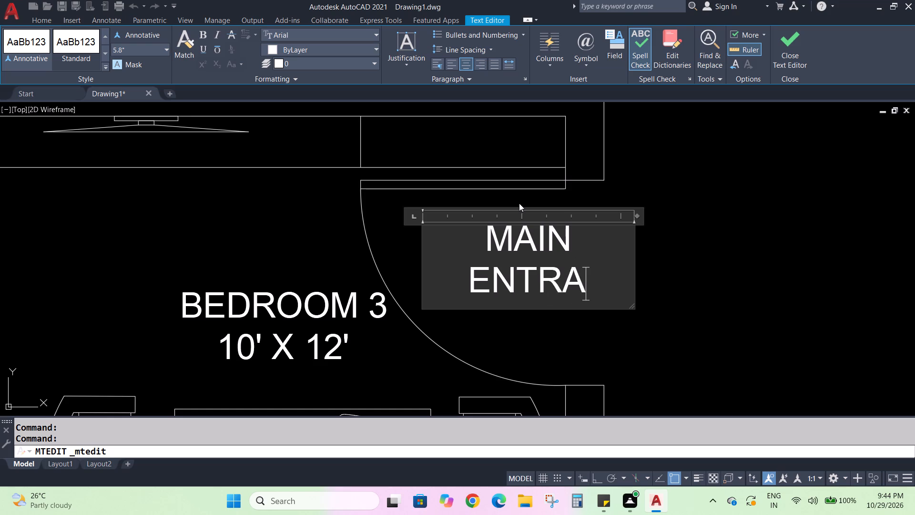
pyautogui.write('NCE')
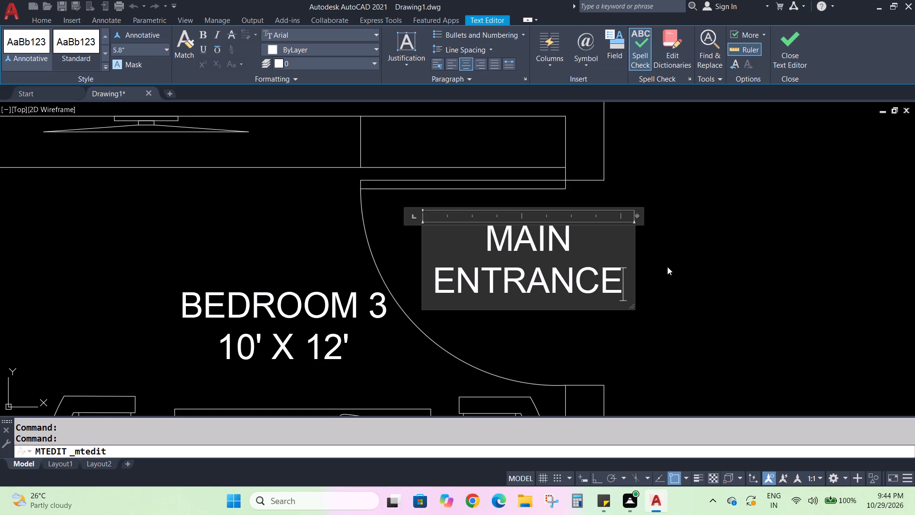
pyautogui.click(667, 267)
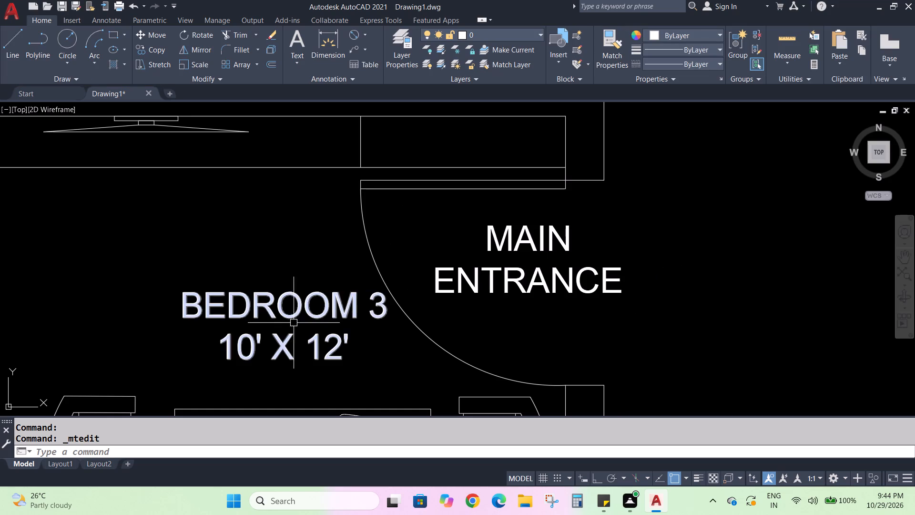
# Change the BEDROOM 3 label above the coffee table between the armchairs to DRAWING with 11' X 11' below it.
pyautogui.moveTo(297, 332); pyautogui.dragTo(366, 196, button='middle')
pyautogui.doubleClick(390, 211)
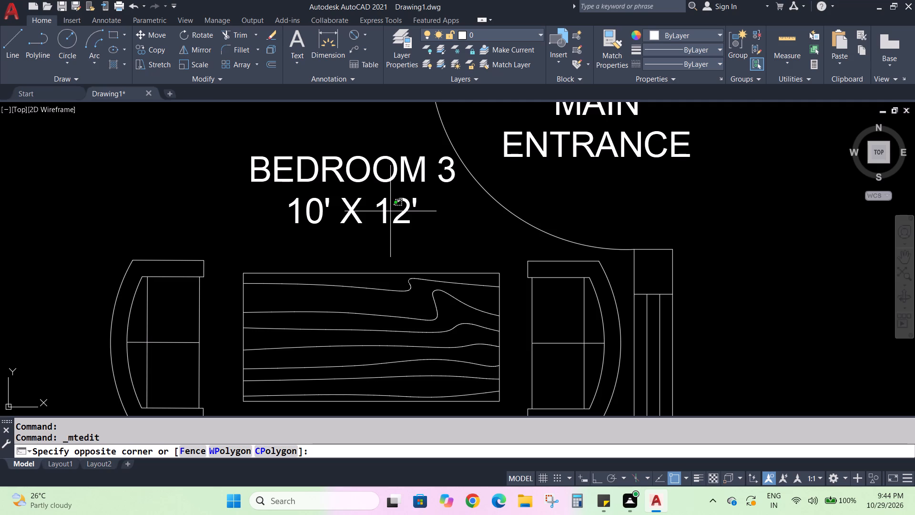
pyautogui.click(387, 210)
pyautogui.doubleClick(384, 210)
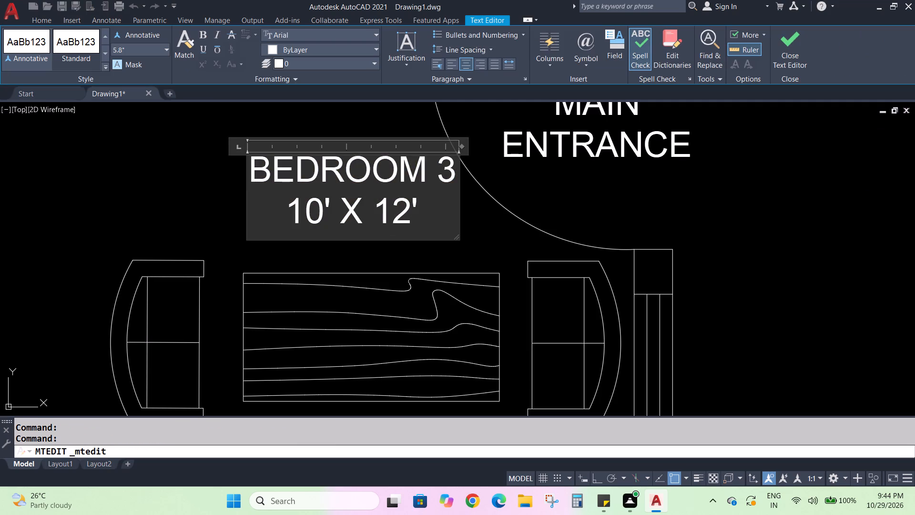
pyautogui.click(421, 210)
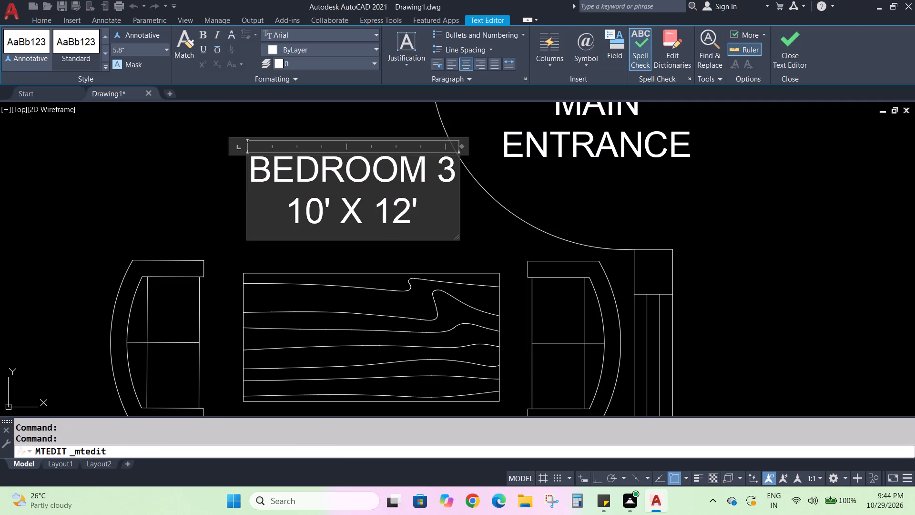
pyautogui.click(454, 175)
pyautogui.press('BackSpace')
pyautogui.press('BackSpace')
pyautogui.press('BackSpace')
pyautogui.press('BackSpace')
pyautogui.press('BackSpace')
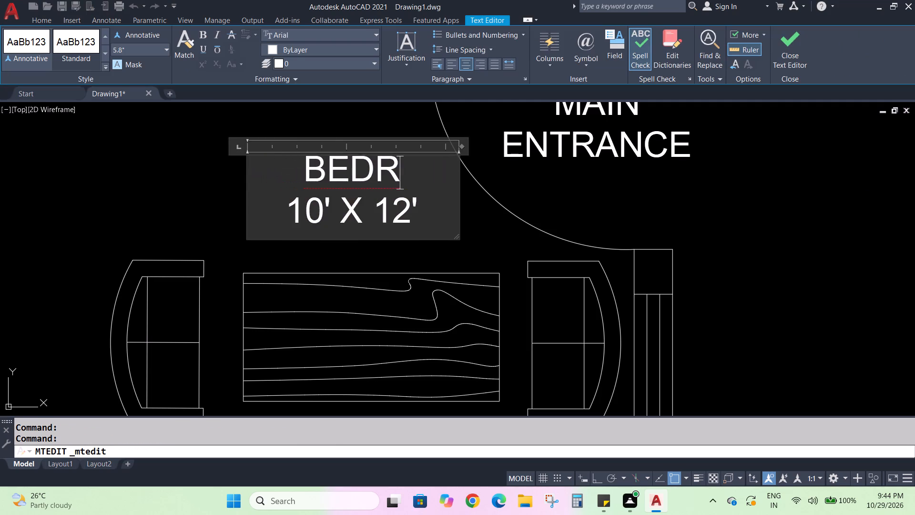
pyautogui.press('BackSpace')
pyautogui.press('BackSpace')
pyautogui.press('BackSpace')
pyautogui.press('BackSpace')
pyautogui.write('DRAW')
pyautogui.write('ING')
pyautogui.click(421, 224)
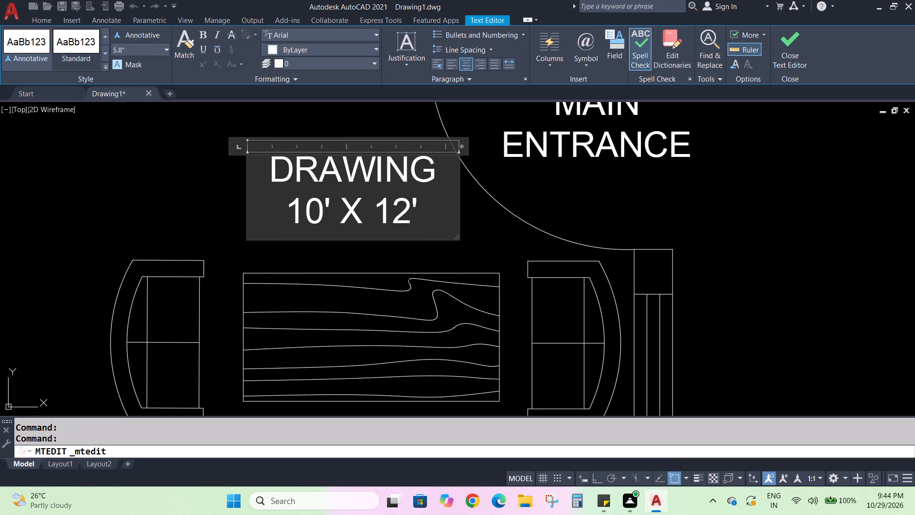
pyautogui.press('BackSpace')
pyautogui.press('BackSpace')
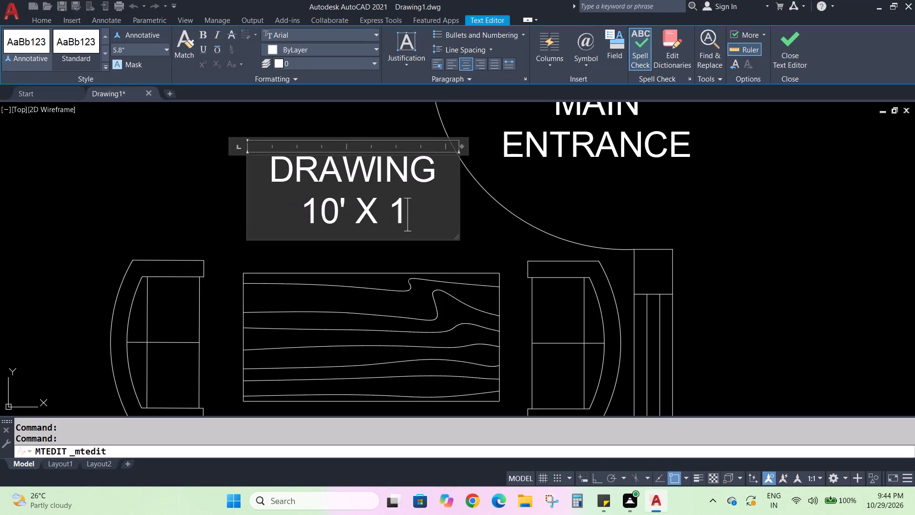
pyautogui.press('1')
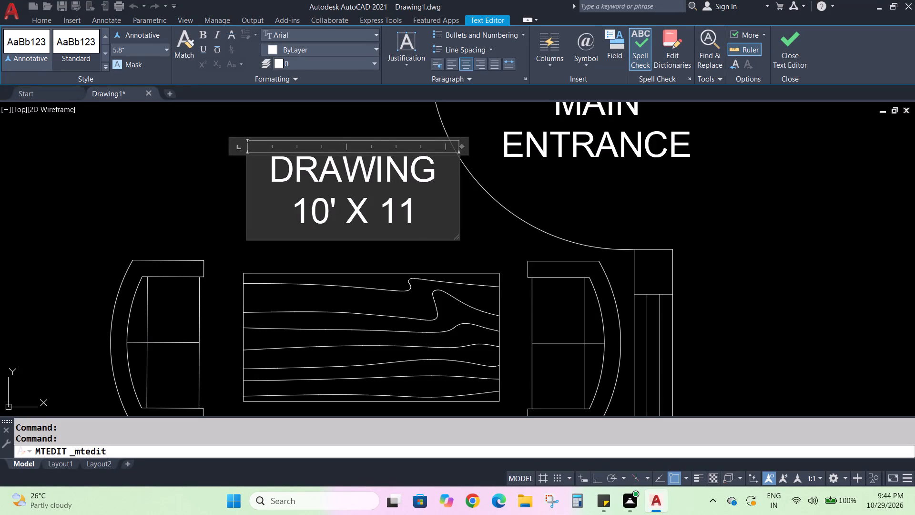
pyautogui.press("'")
pyautogui.press('Left')
pyautogui.press('Left')
pyautogui.press('Left')
pyautogui.press('Left')
pyautogui.press('Left')
pyautogui.press('Left')
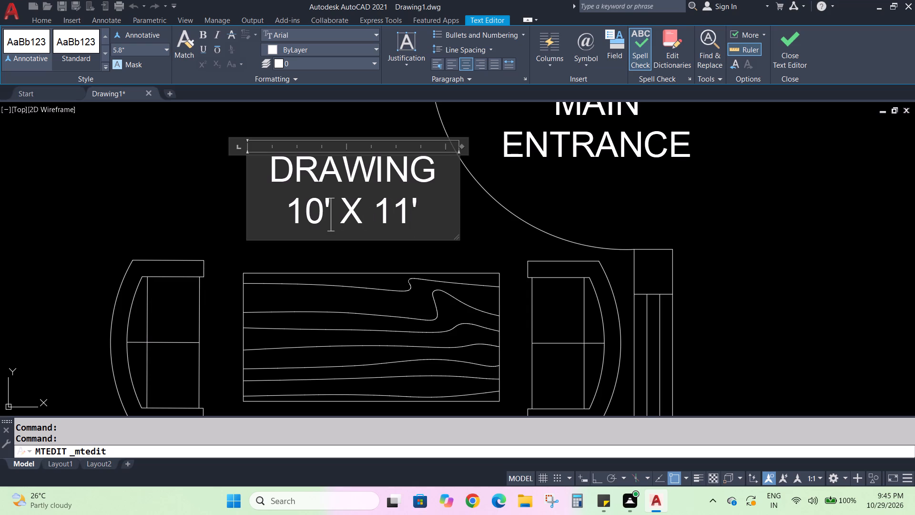
pyautogui.press('Left')
pyautogui.press('BackSpace')
pyautogui.press('1')
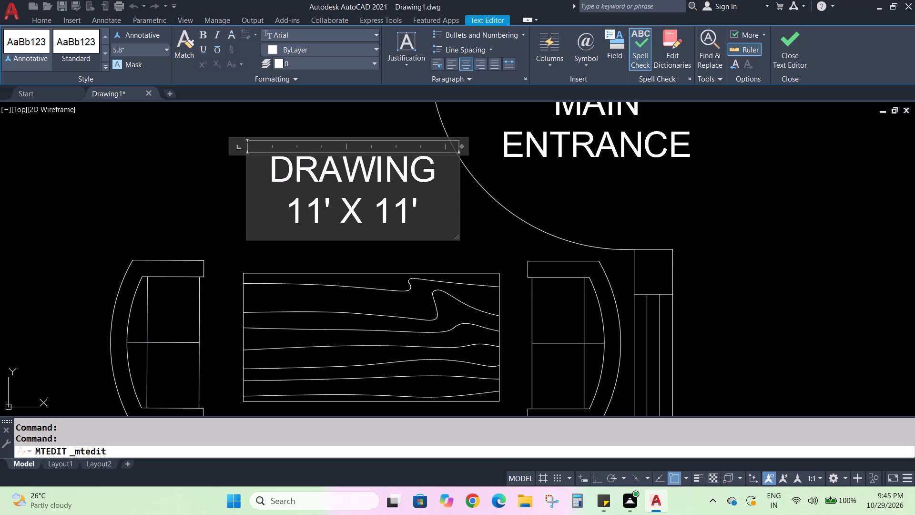
pyautogui.click(555, 191)
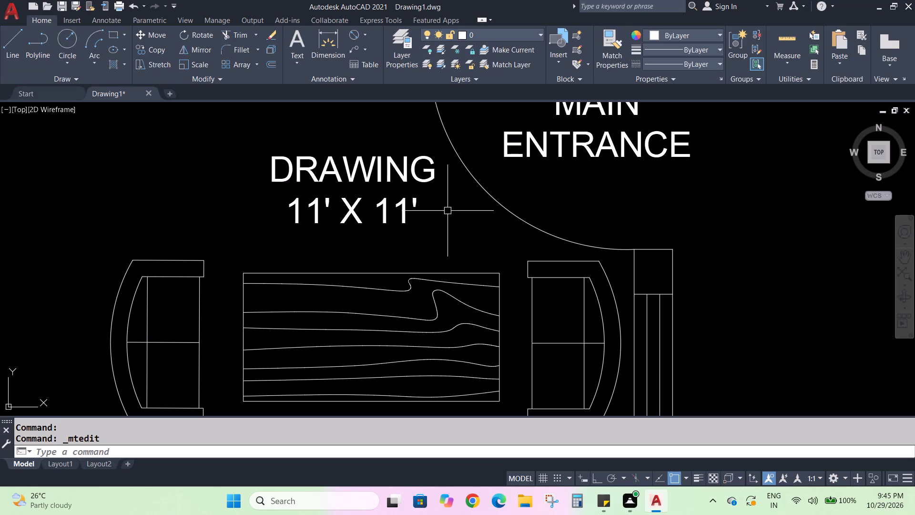
# Change the name line of the BEDROOM 3 label above the long dining table to DINING.
pyautogui.moveTo(373, 247); pyautogui.dragTo(738, 231, button='middle')
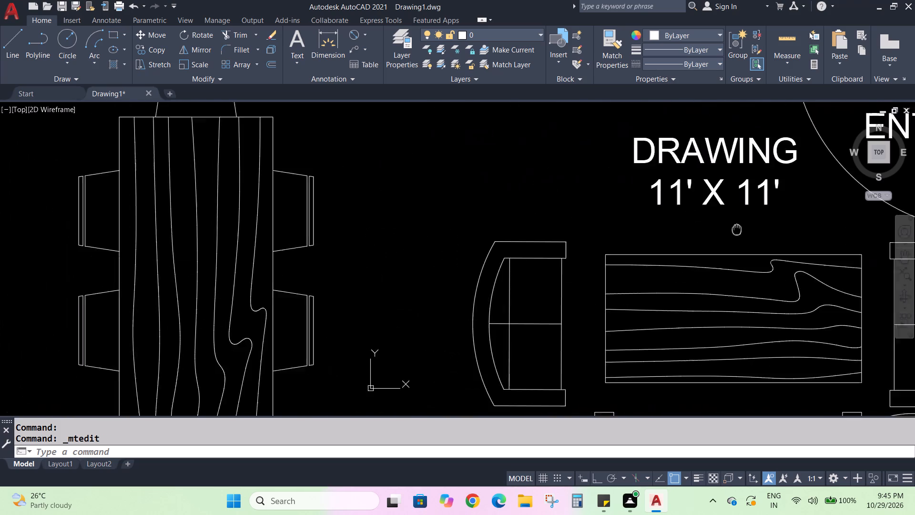
pyautogui.moveTo(738, 231); pyautogui.dragTo(798, 337, button='middle')
pyautogui.moveTo(430, 204); pyautogui.dragTo(532, 288, button='middle')
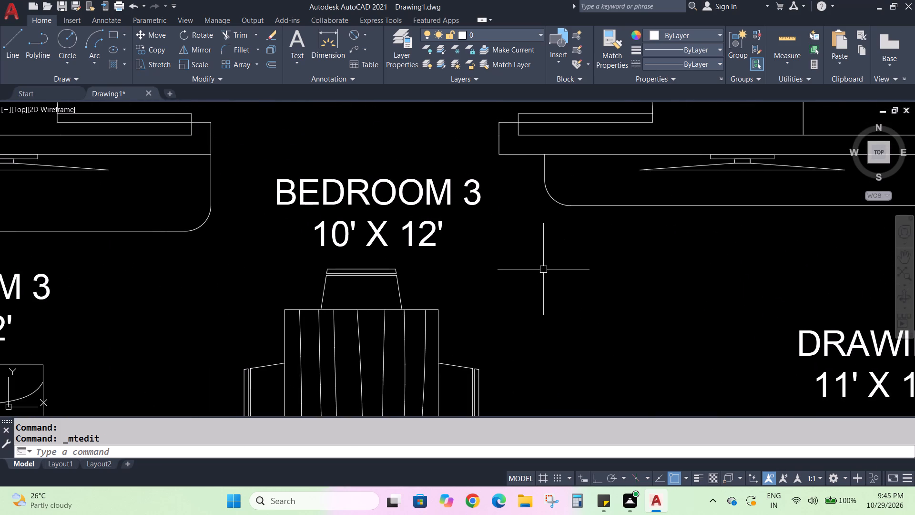
pyautogui.scroll(1, 483, 223)
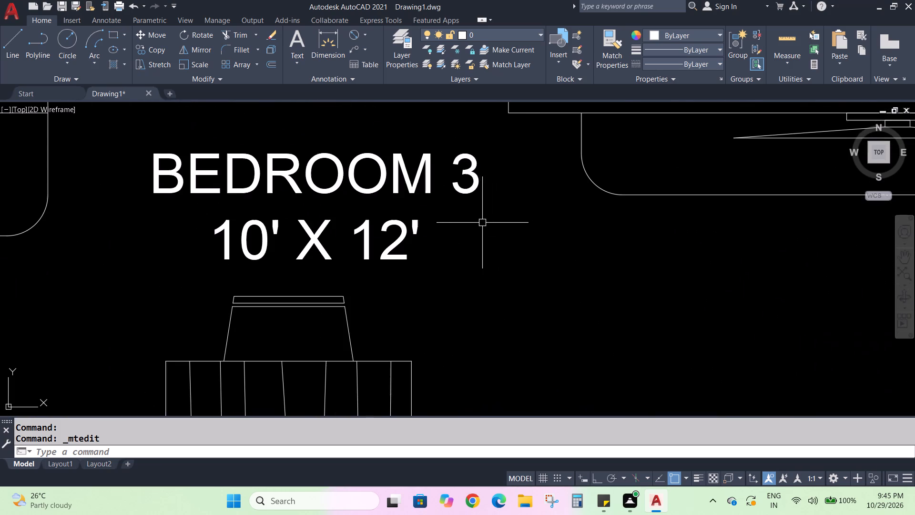
pyautogui.doubleClick(464, 174)
pyautogui.click(481, 175)
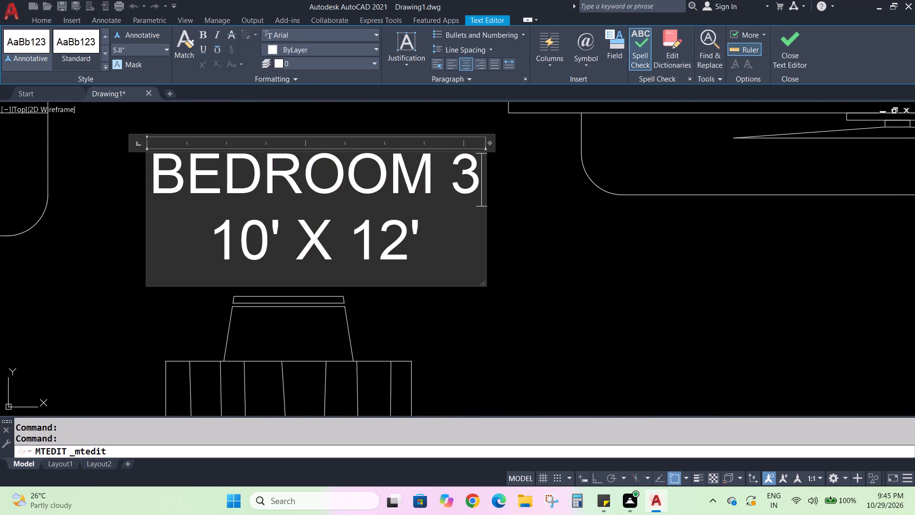
pyautogui.press('BackSpace')
pyautogui.press('BackSpace')
pyautogui.press('BackSpace')
pyautogui.press('BackSpace')
pyautogui.press('BackSpace')
pyautogui.press('BackSpace')
pyautogui.press('BackSpace')
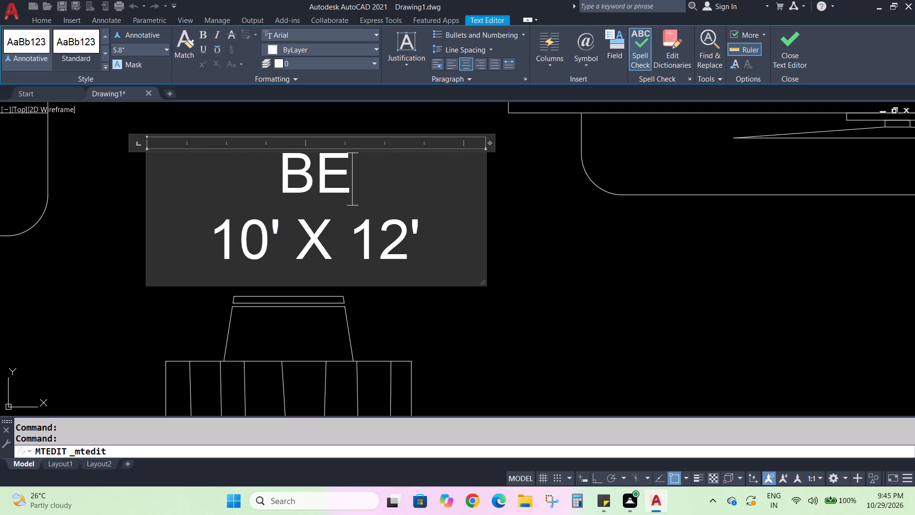
pyautogui.press('BackSpace')
pyautogui.press('BackSpace')
pyautogui.press('d')
pyautogui.write('INI')
pyautogui.write('NG')
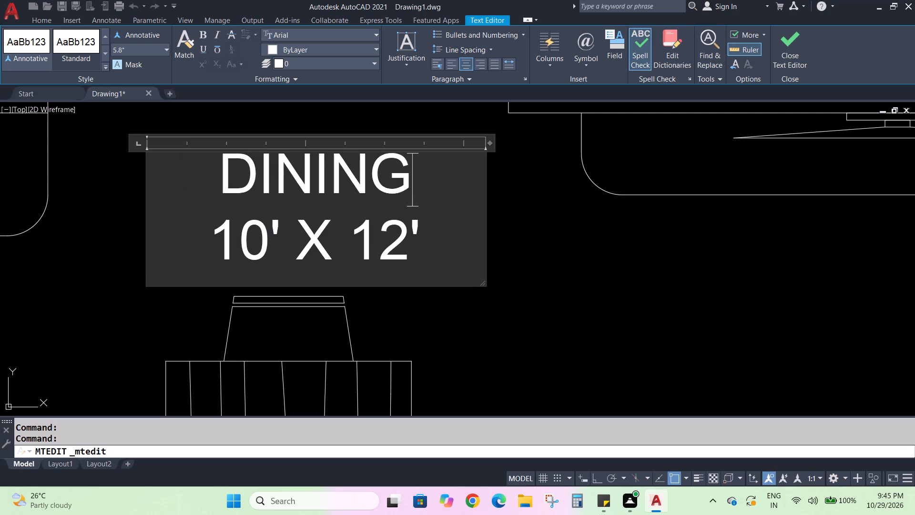
# Set the size line of the DINING label to 8'-6" X 11' and finish editing the text.
pyautogui.click(425, 236)
pyautogui.click(407, 245)
pyautogui.press('BackSpace')
pyautogui.press('1')
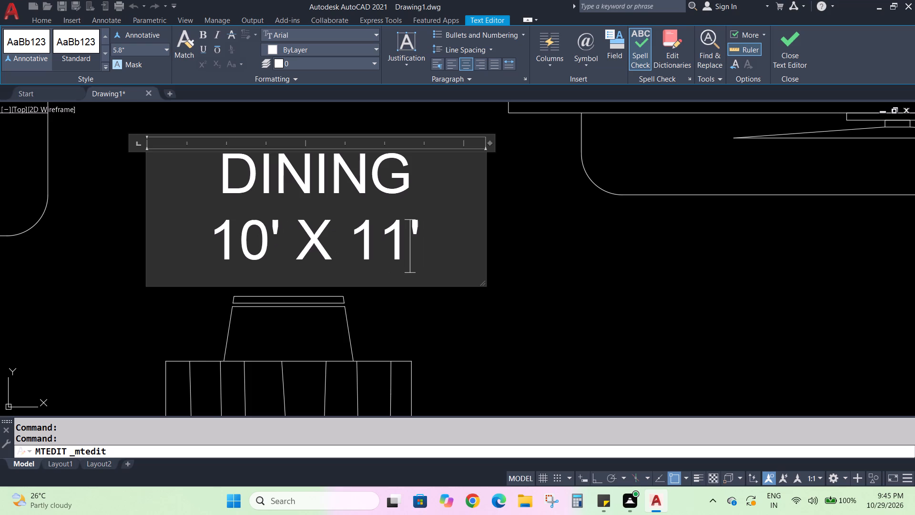
pyautogui.press('Left')
pyautogui.press('Left')
pyautogui.press('Left')
pyautogui.press('Left')
pyautogui.press('Left')
pyautogui.press('Left')
pyautogui.press('Left')
pyautogui.press('Right')
pyautogui.press('BackSpace')
pyautogui.press('BackSpace')
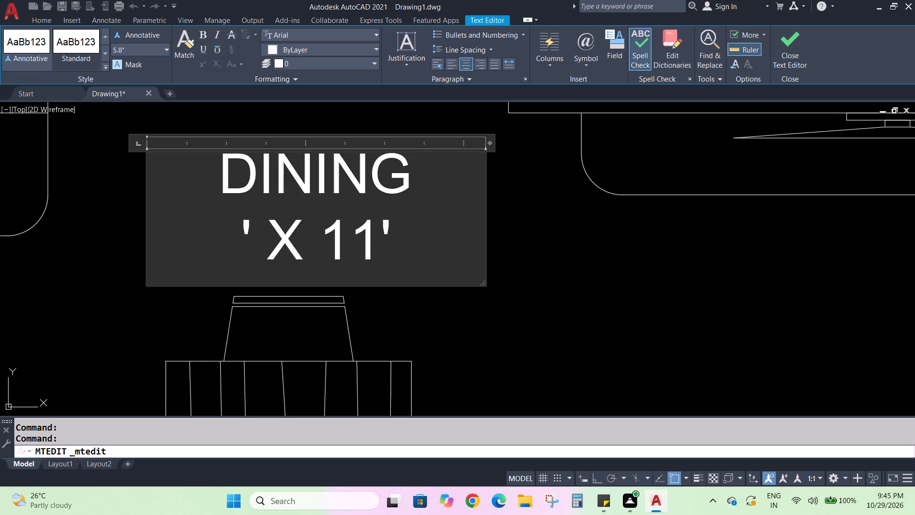
pyautogui.press('6')
pyautogui.press('Right')
pyautogui.press('Right')
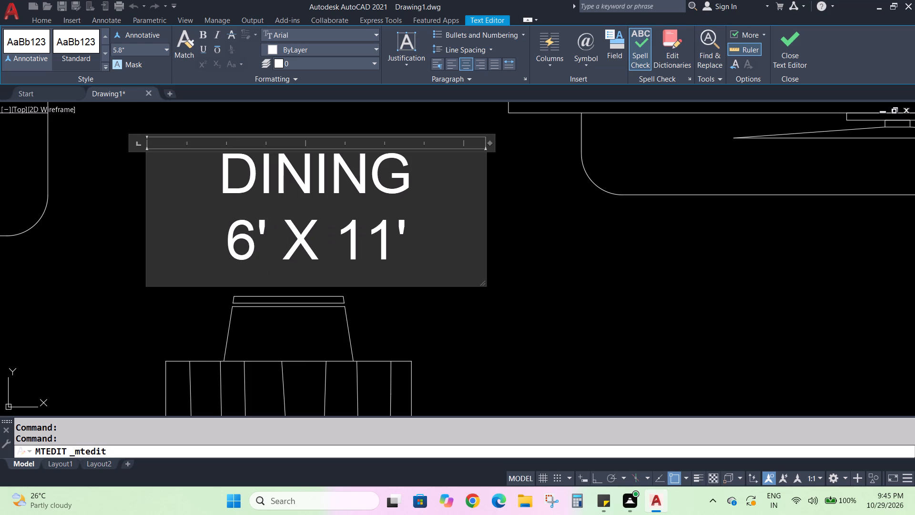
pyautogui.press('Left')
pyautogui.press('-')
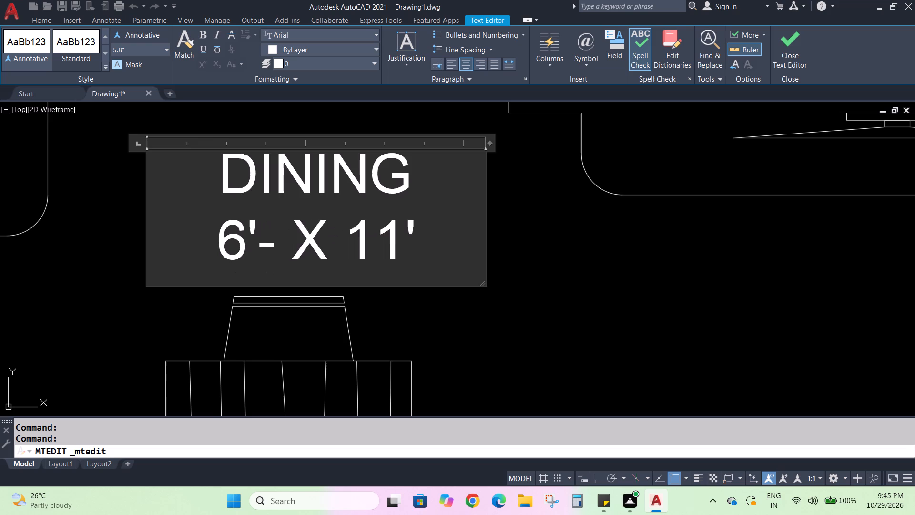
pyautogui.write('6"')
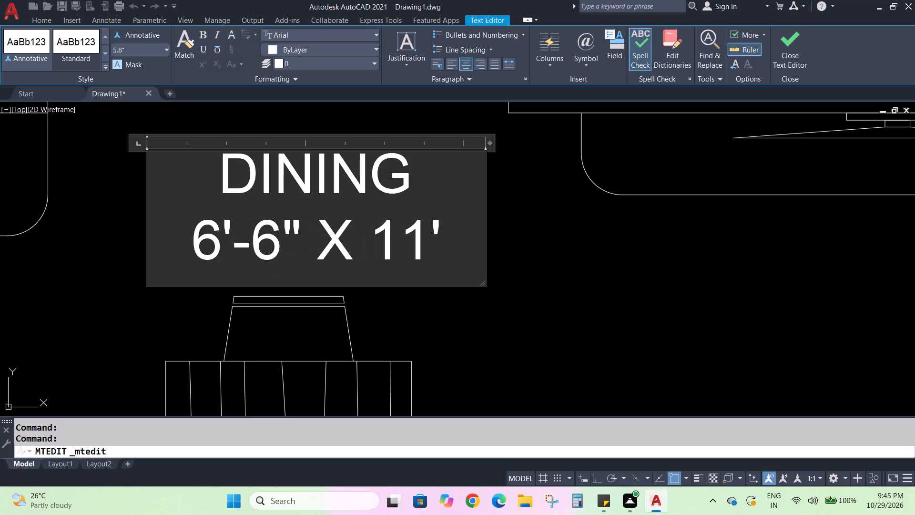
pyautogui.click(220, 246)
pyautogui.press('BackSpace')
pyautogui.press('8')
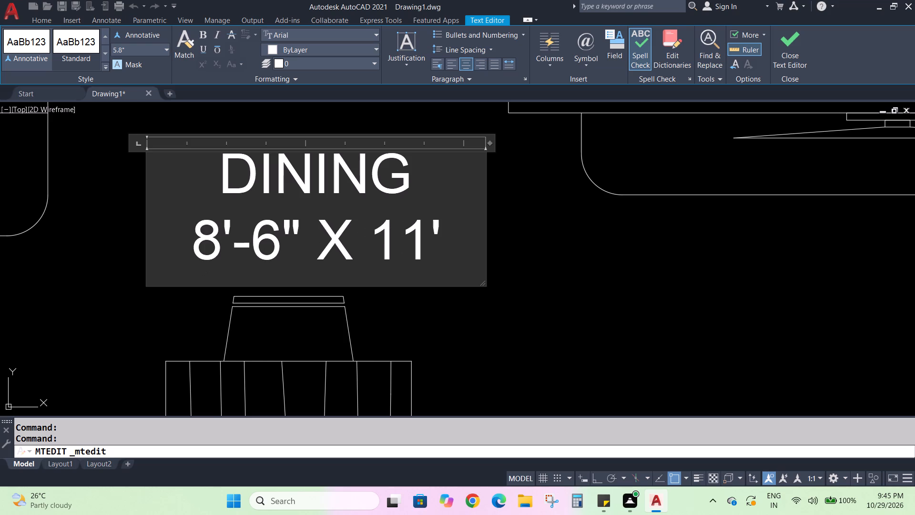
pyautogui.click(537, 306)
# Replace the BEDROOM 3 label in the small compartment beside the TV unit, below the wardrobe, with the single centred line PUJA.
pyautogui.scroll(-3, 498, 284)
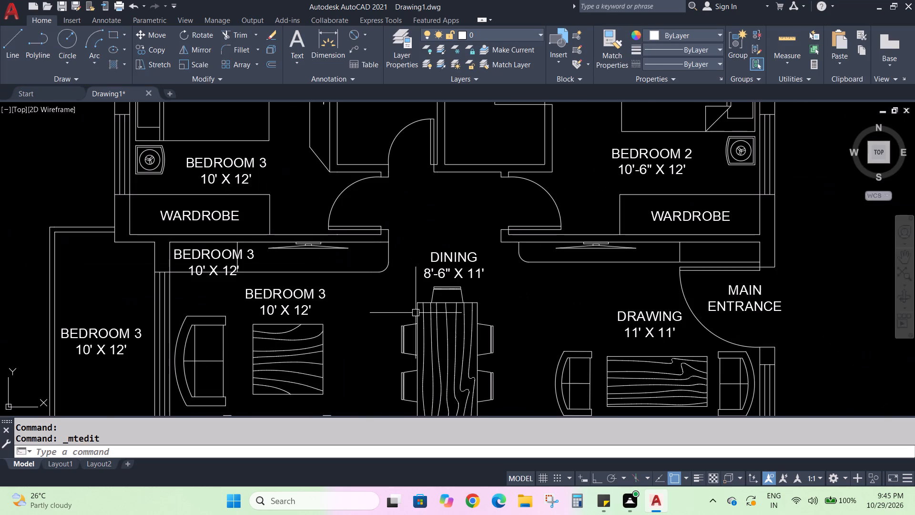
pyautogui.scroll(2, 212, 255)
pyautogui.doubleClick(212, 255)
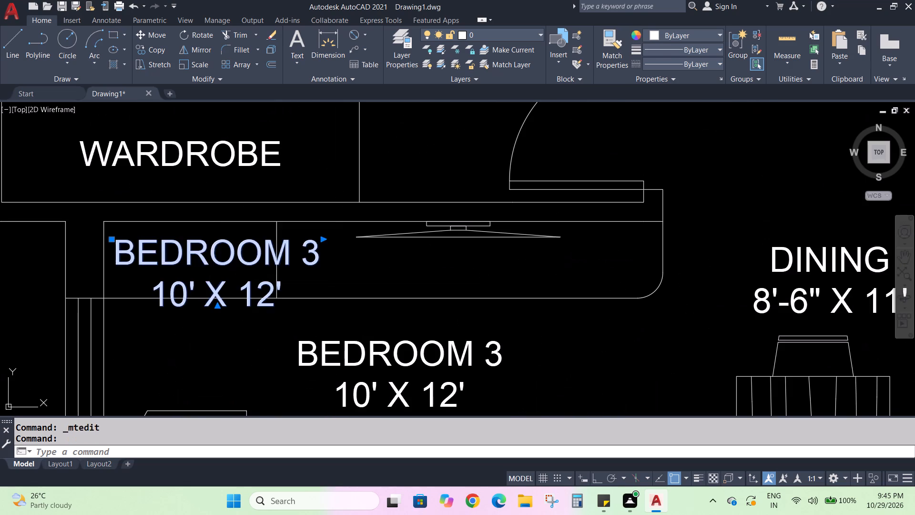
pyautogui.click(286, 296)
pyautogui.press('BackSpace')
pyautogui.press('BackSpace')
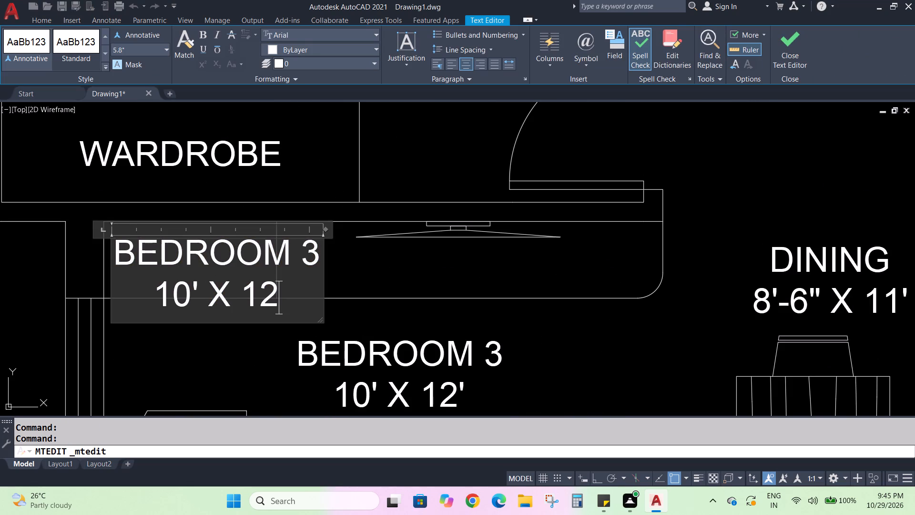
pyautogui.press('BackSpace')
pyautogui.press('BackSpace')
pyautogui.press('BackSpace')
pyautogui.press('BackSpace')
pyautogui.press('BackSpace')
pyautogui.press('BackSpace')
pyautogui.press('BackSpace')
pyautogui.press('BackSpace')
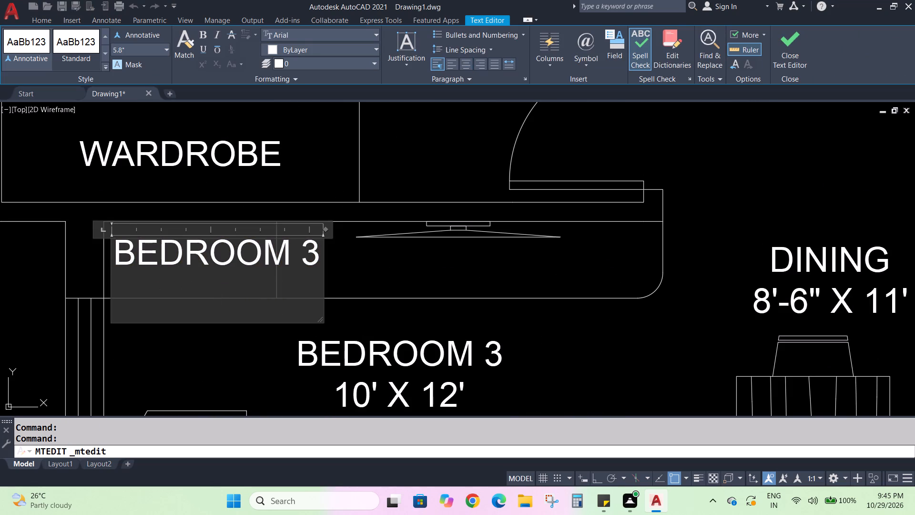
pyautogui.press('BackSpace')
pyautogui.press('BackSpace')
pyautogui.press('BackSpace')
pyautogui.press('BackSpace')
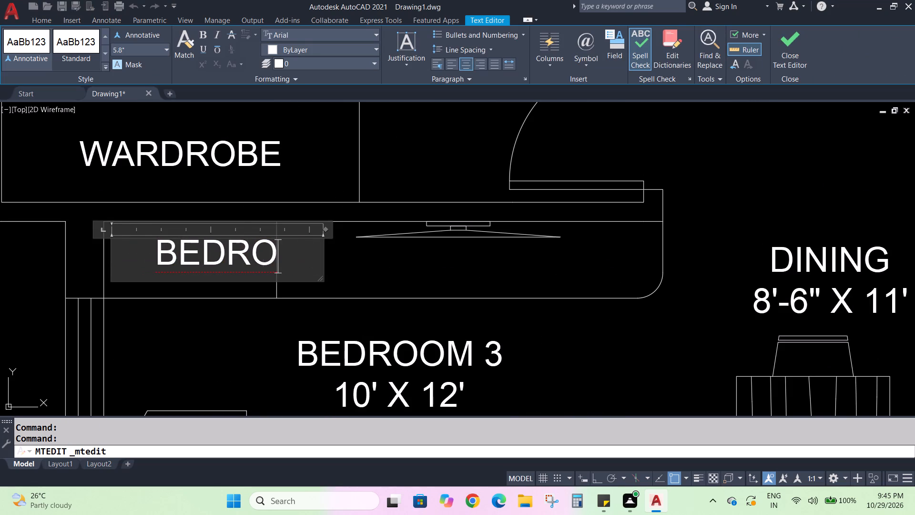
pyautogui.press('BackSpace')
pyautogui.press('BackSpace')
pyautogui.press('BackSpace')
pyautogui.press('BackSpace')
pyautogui.press('BackSpace')
pyautogui.press('BackSpace')
pyautogui.press('p')
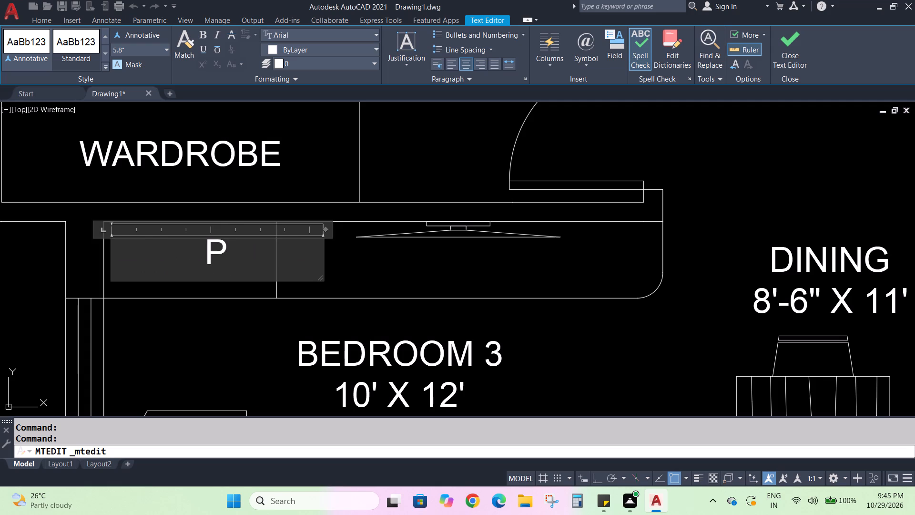
pyautogui.write('UJA')
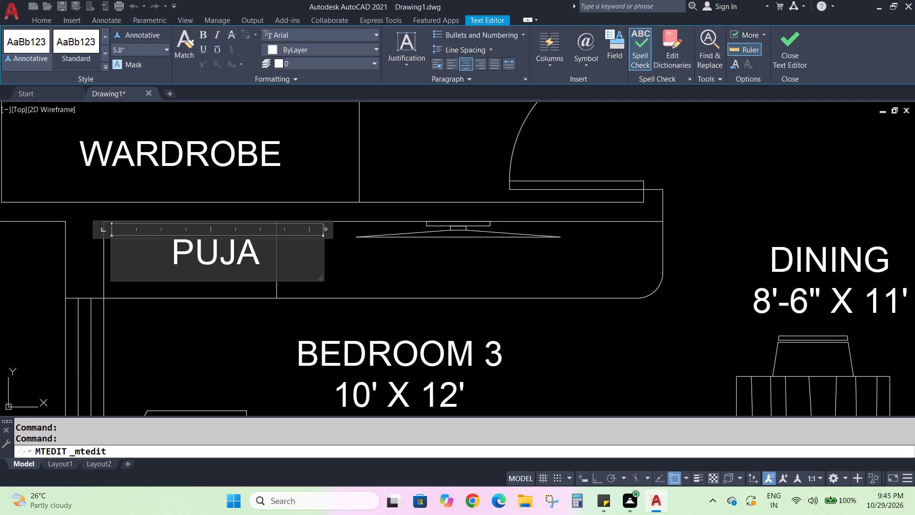
pyautogui.click(223, 318)
# Move the PUJA label slightly down and left to centre it inside its small compartment.
pyautogui.click(201, 239)
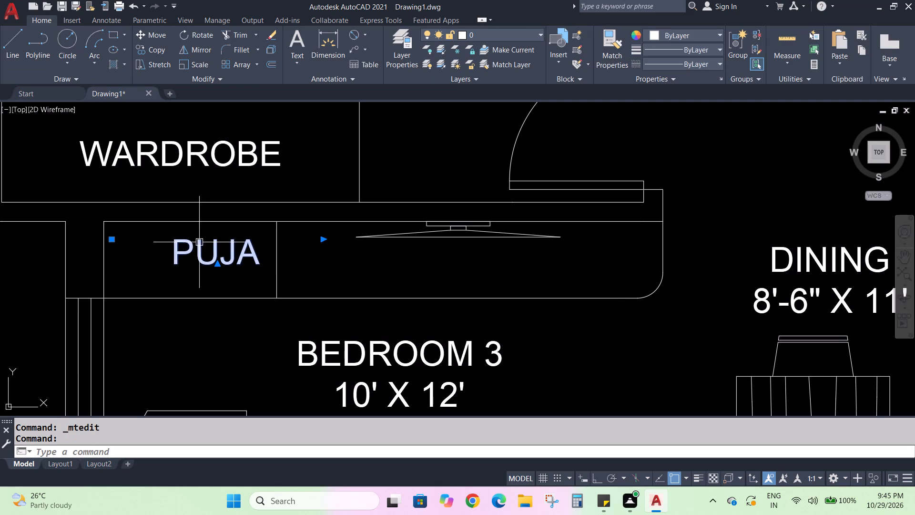
pyautogui.click(158, 35)
pyautogui.moveTo(199, 261); pyautogui.dragTo(194, 266)
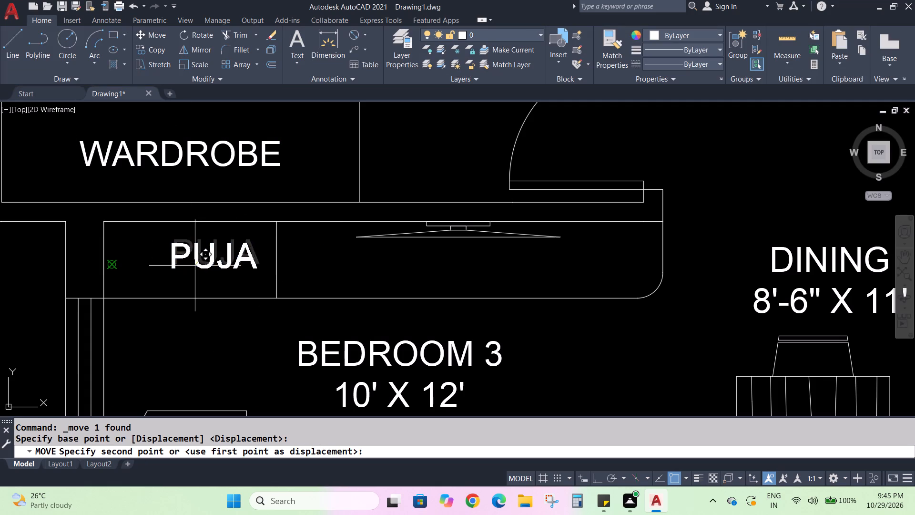
pyautogui.moveTo(194, 266); pyautogui.dragTo(191, 269)
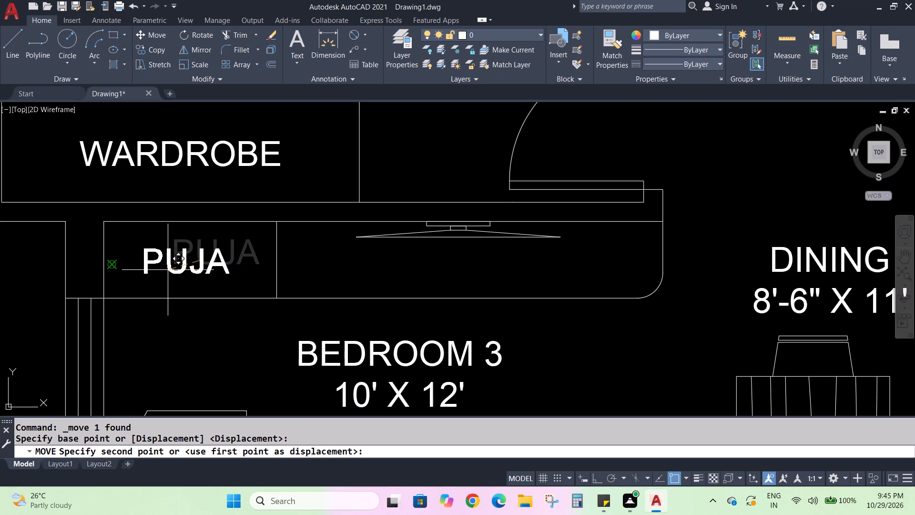
pyautogui.click(168, 270)
pyautogui.click(143, 267)
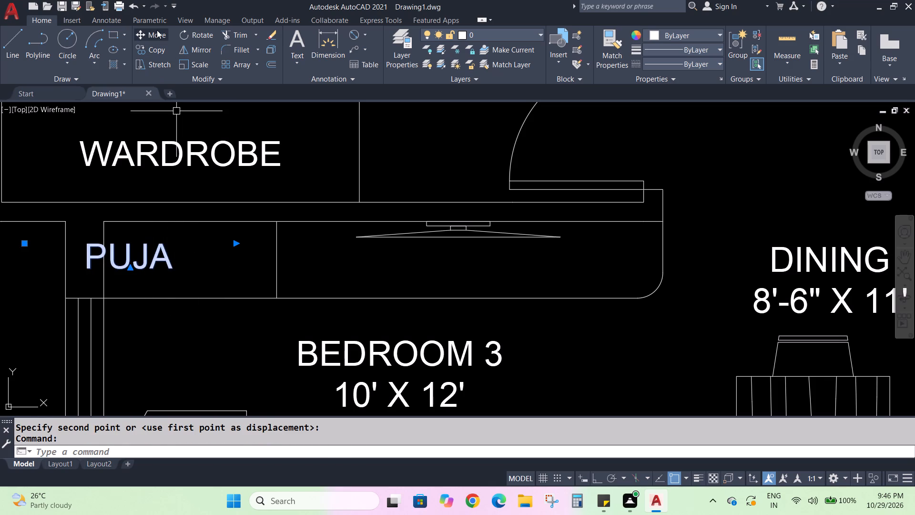
pyautogui.click(157, 30)
pyautogui.click(144, 261)
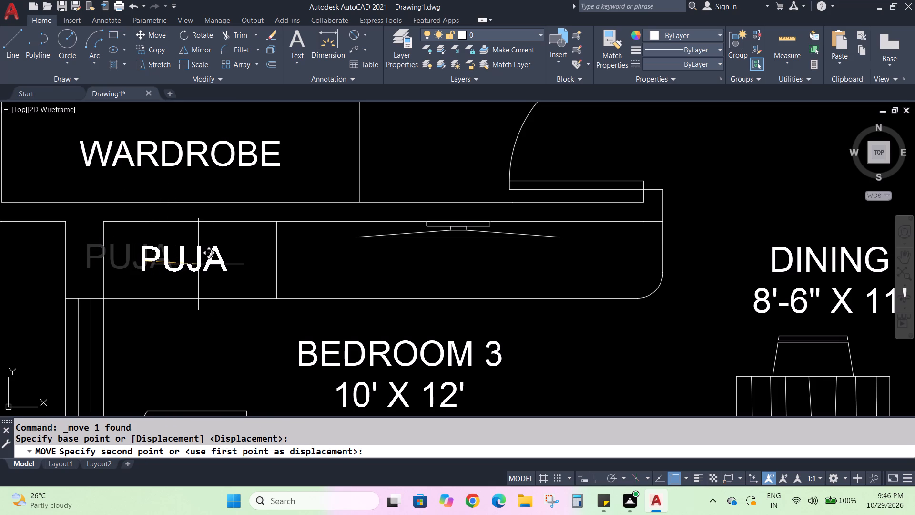
pyautogui.click(199, 266)
# Narrow the PUJA label's text frame to fit closely around the word.
pyautogui.doubleClick(206, 261)
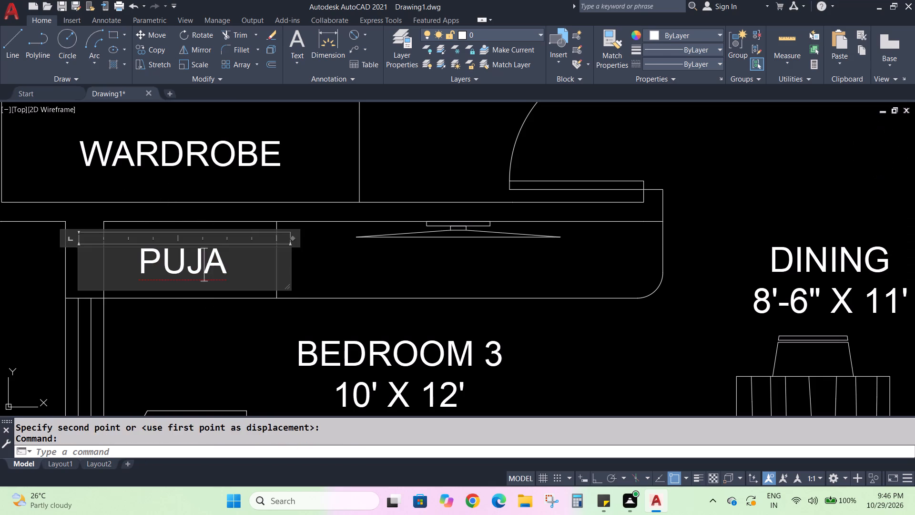
pyautogui.moveTo(295, 237); pyautogui.dragTo(196, 244)
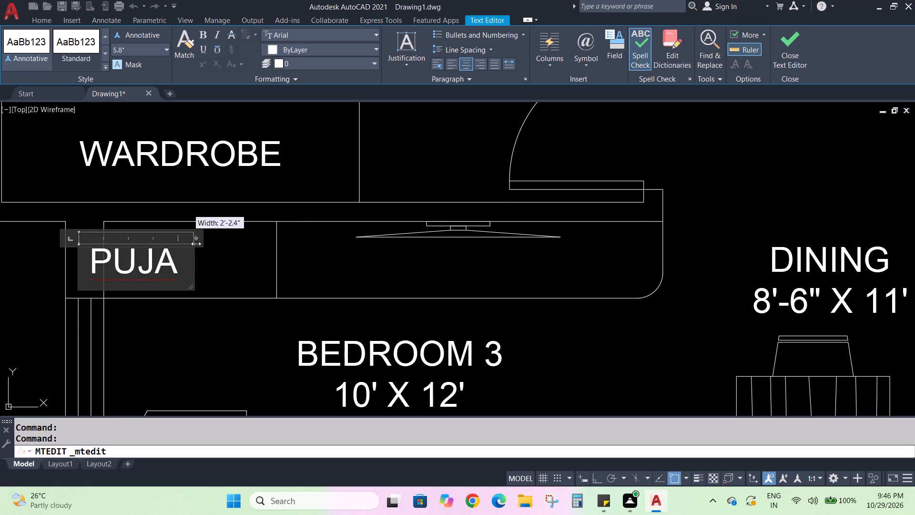
pyautogui.moveTo(196, 244); pyautogui.dragTo(177, 242)
pyautogui.click(196, 259)
# Move the narrowed PUJA label horizontally to the right to centre it inside its compartment.
pyautogui.click(146, 260)
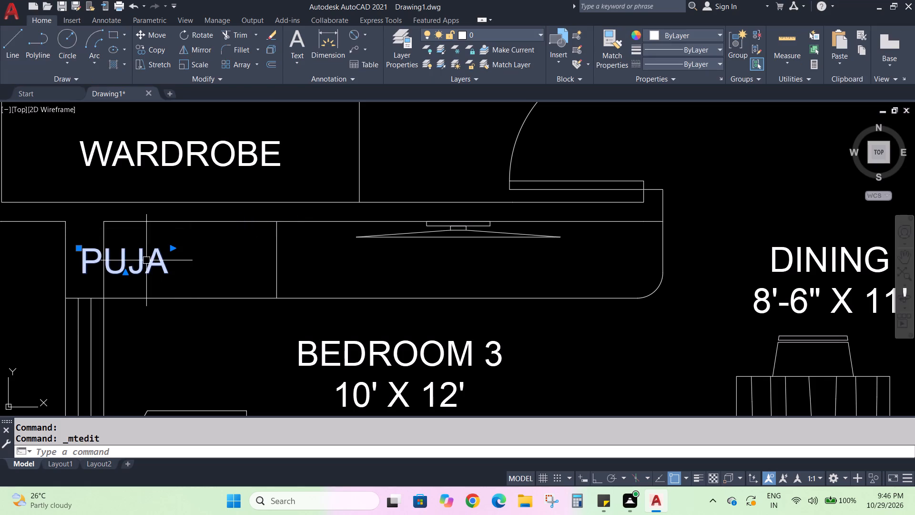
pyautogui.click(147, 40)
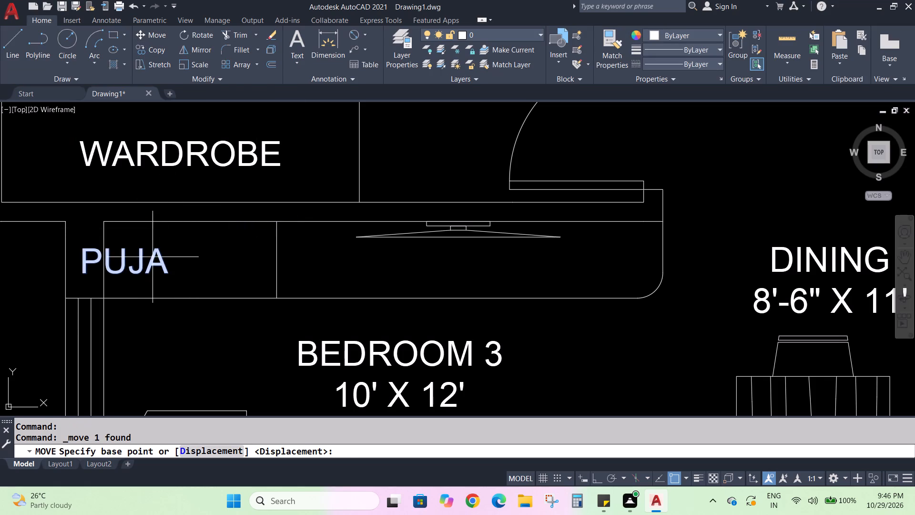
pyautogui.click(152, 257)
pyautogui.click(213, 257)
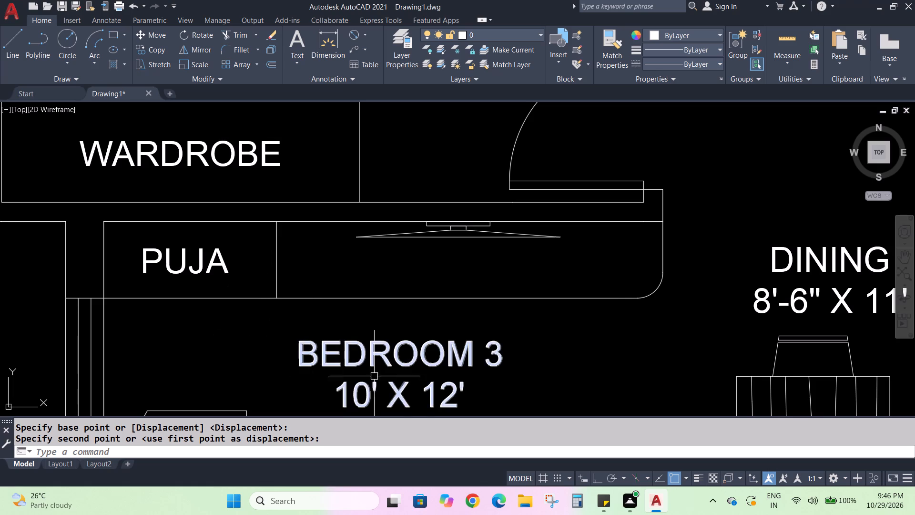
# Replace the name in the BEDROOM 3 label between the TV unit and the centre table with LIVING.
pyautogui.moveTo(386, 380); pyautogui.dragTo(341, 219, button='middle')
pyautogui.doubleClick(425, 229)
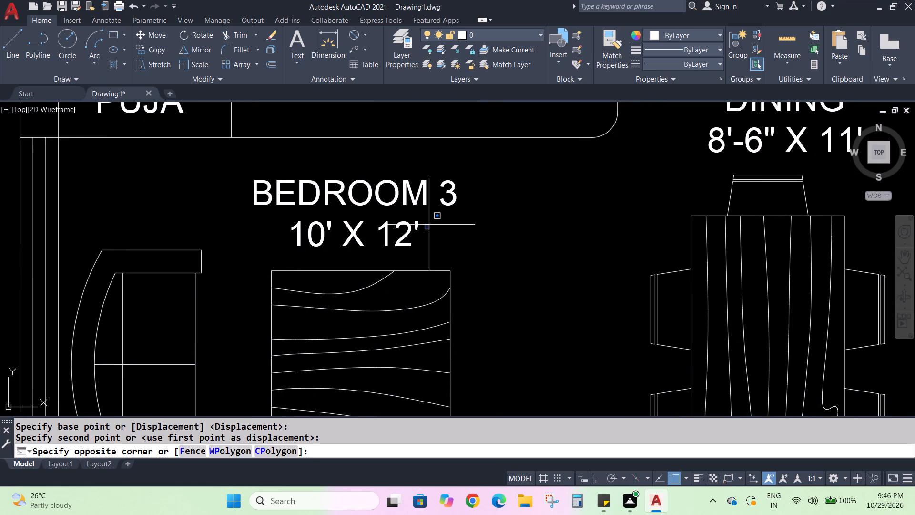
pyautogui.doubleClick(430, 222)
pyautogui.doubleClick(410, 229)
pyautogui.click(417, 231)
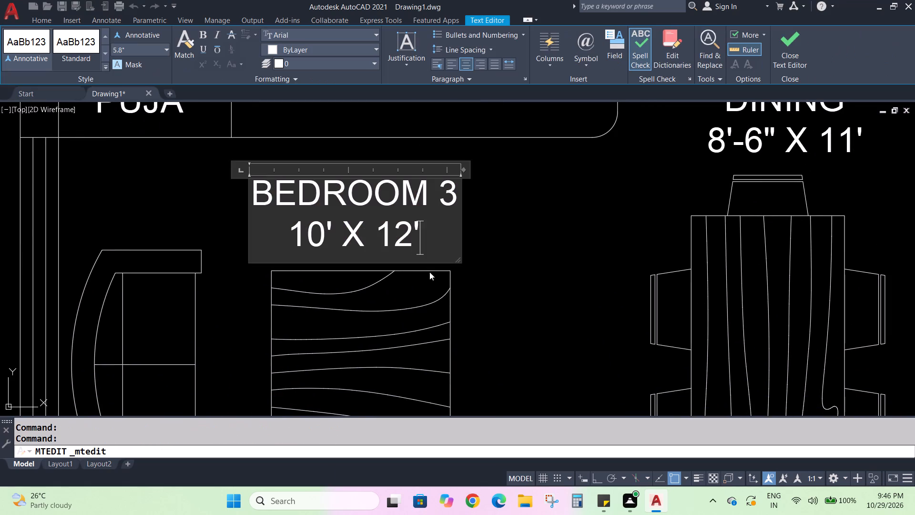
pyautogui.click(454, 193)
pyautogui.press('BackSpace')
pyautogui.press('BackSpace')
pyautogui.press('BackSpace')
pyautogui.press('BackSpace')
pyautogui.press('BackSpace')
pyautogui.press('BackSpace')
pyautogui.press('BackSpace')
pyautogui.press('BackSpace')
pyautogui.press('BackSpace')
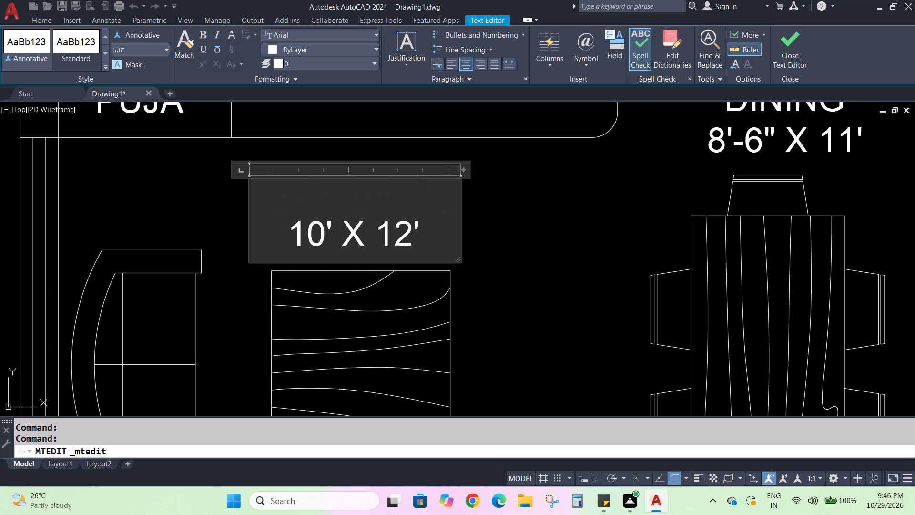
pyautogui.write('LIN')
pyautogui.press('BackSpace')
pyautogui.write('VING')
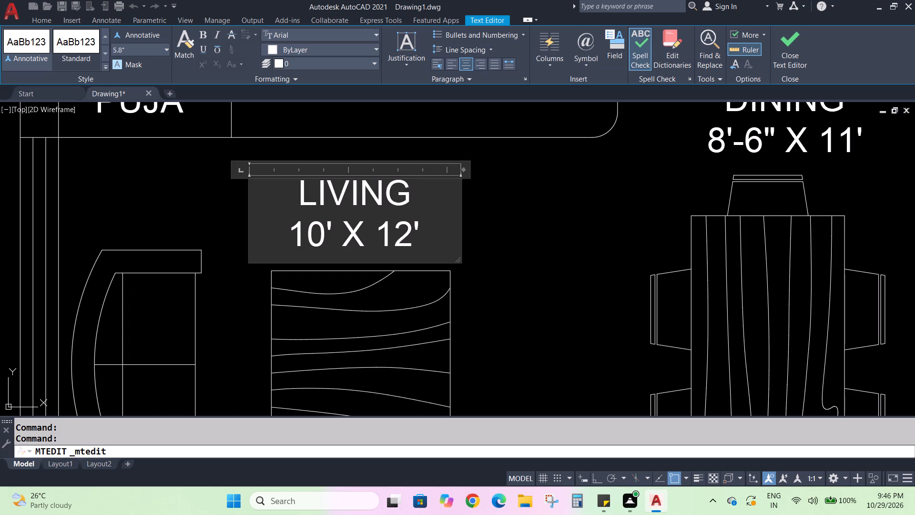
# Change the size line of the LIVING label to 10'-6" X 11'.
pyautogui.click(411, 235)
pyautogui.press('BackSpace')
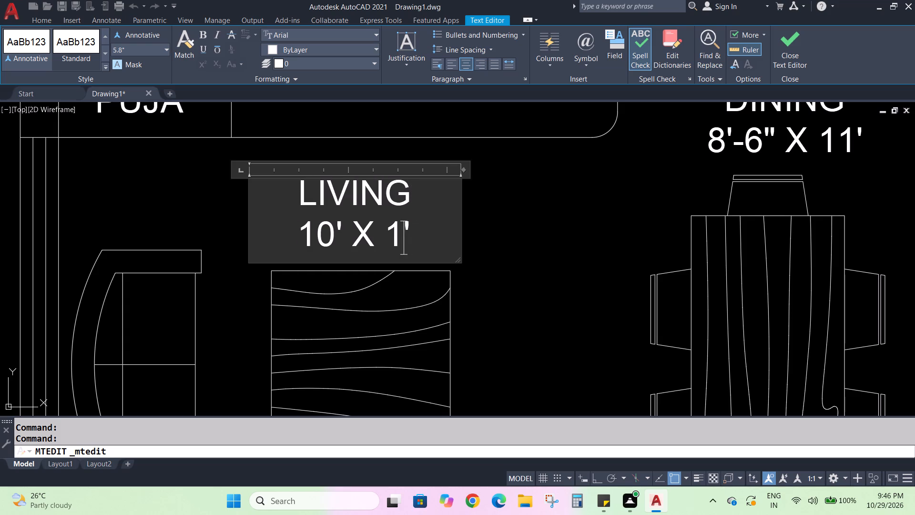
pyautogui.press('1')
pyautogui.press('Left')
pyautogui.press('Left')
pyautogui.press('Left')
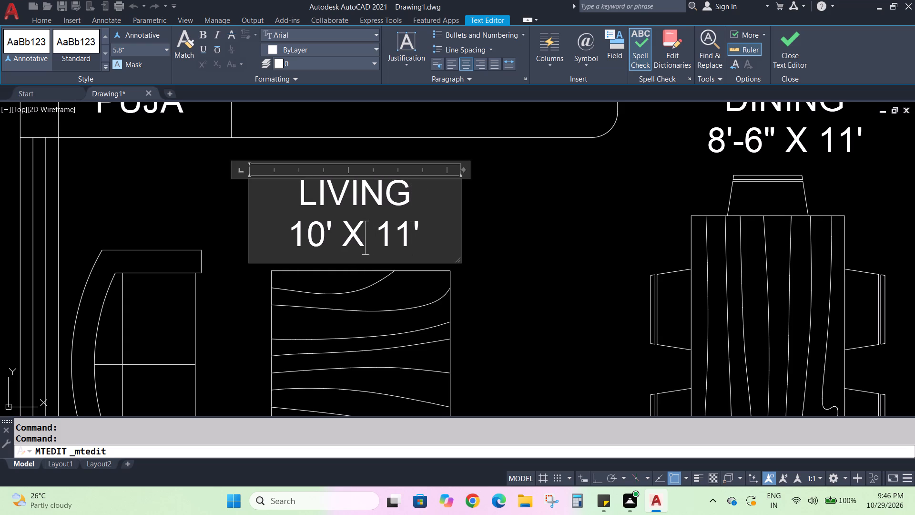
pyautogui.press('Left')
pyautogui.press('Left')
pyautogui.write('-6')
pyautogui.hotkey('shift', '"')
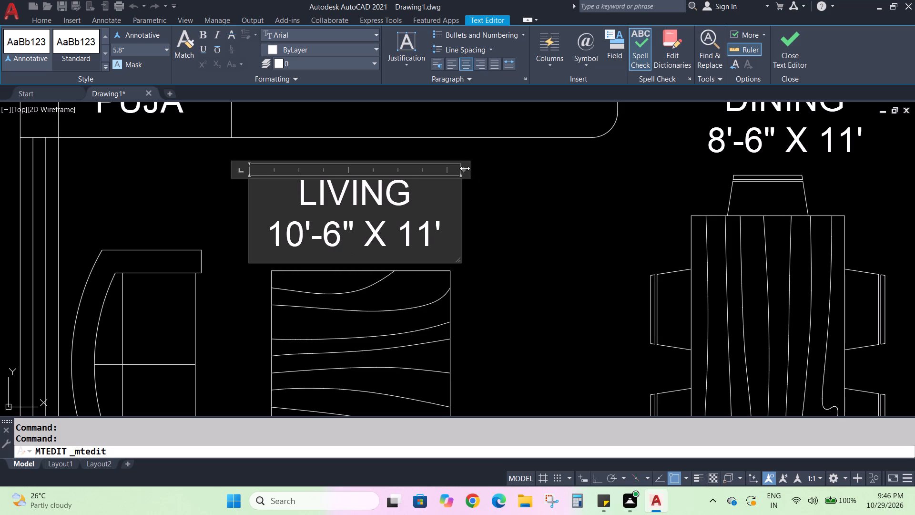
# Narrow the LIVING label's text frame to fit closely around its size line.
pyautogui.moveTo(465, 168); pyautogui.dragTo(431, 178)
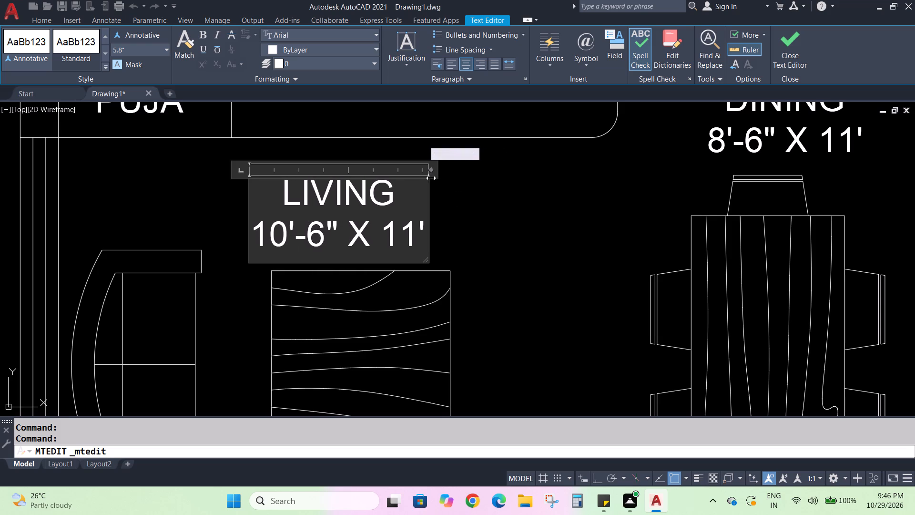
pyautogui.moveTo(431, 178); pyautogui.dragTo(430, 178)
pyautogui.click(493, 200)
# Move the LIVING label to the right and slightly up to centre it in the space between the TV unit and the centre table.
pyautogui.click(345, 211)
pyautogui.click(387, 190)
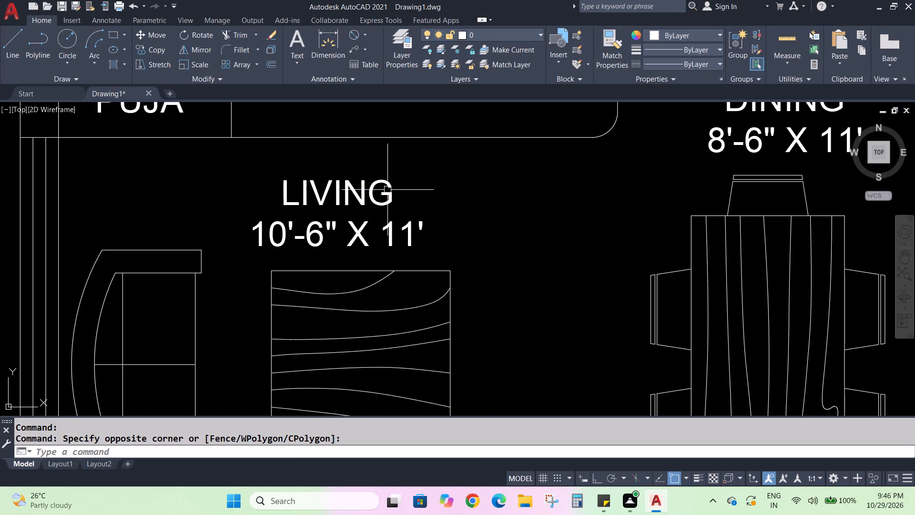
pyautogui.click(371, 194)
pyautogui.click(165, 34)
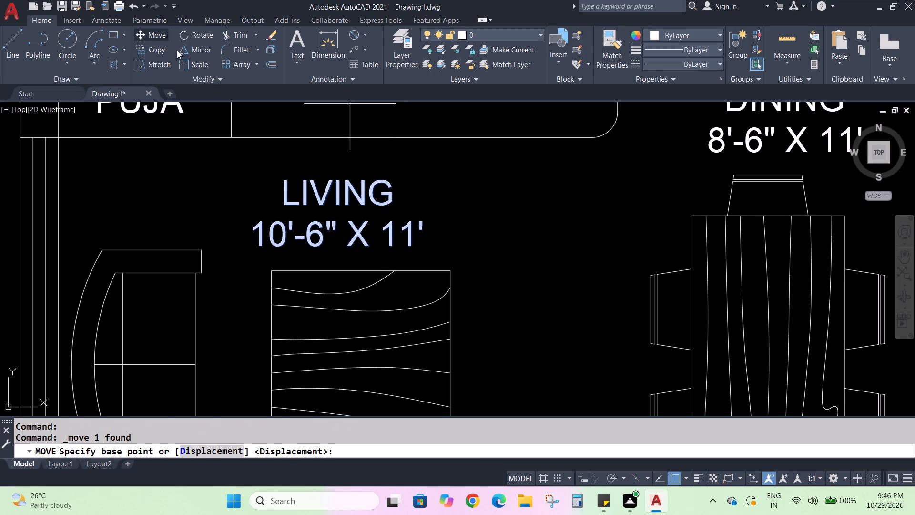
pyautogui.click(365, 194)
pyautogui.click(390, 194)
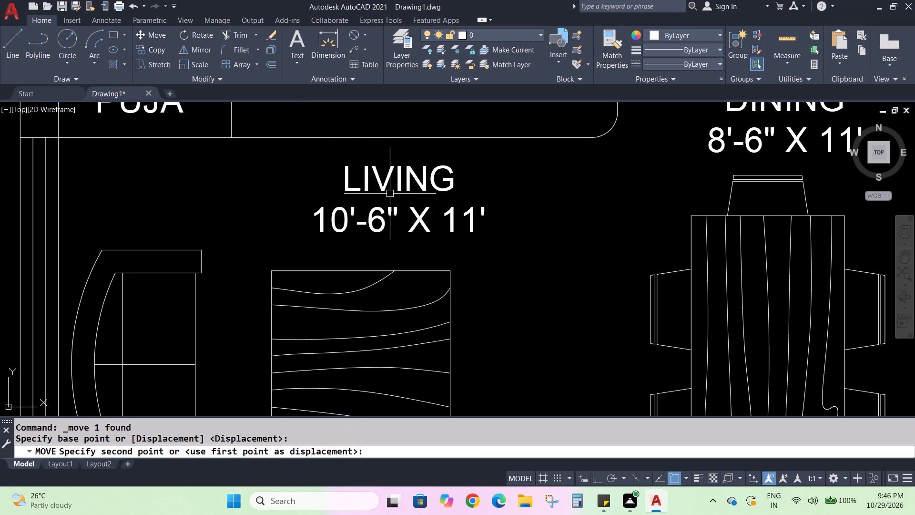
# Change the size line to 5' X 12' in the BEDROOM 3 label of the narrow outer area beside the living room.
pyautogui.scroll(-5, 499, 222)
pyautogui.scroll(2, 546, 247)
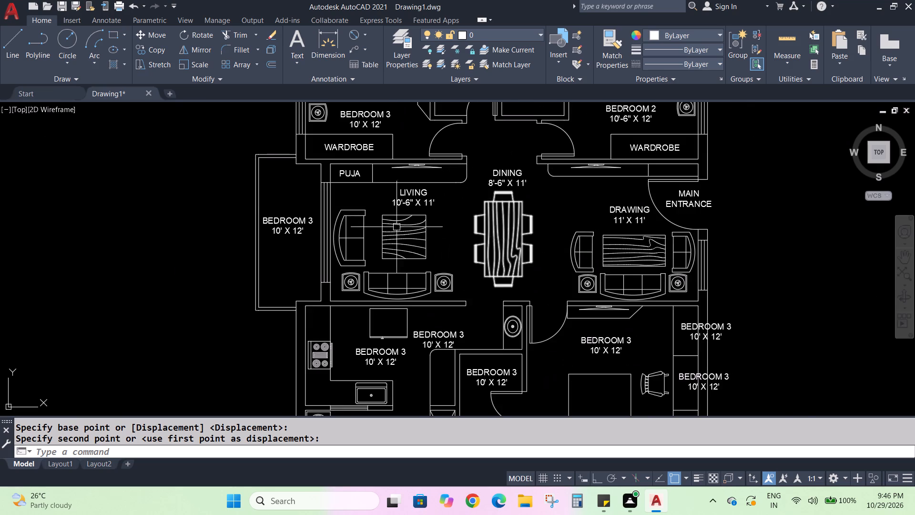
pyautogui.scroll(2, 305, 238)
pyautogui.scroll(-1, 305, 238)
pyautogui.click(298, 224)
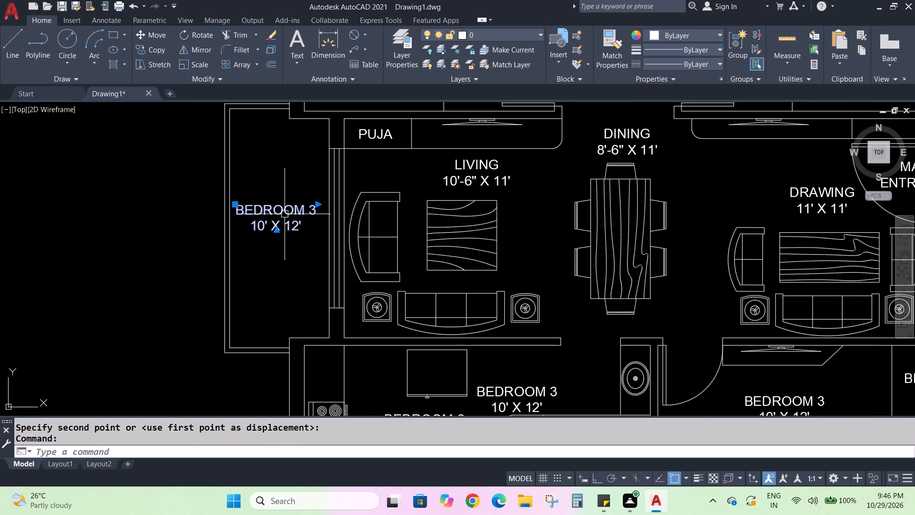
pyautogui.doubleClick(285, 214)
pyautogui.click(304, 229)
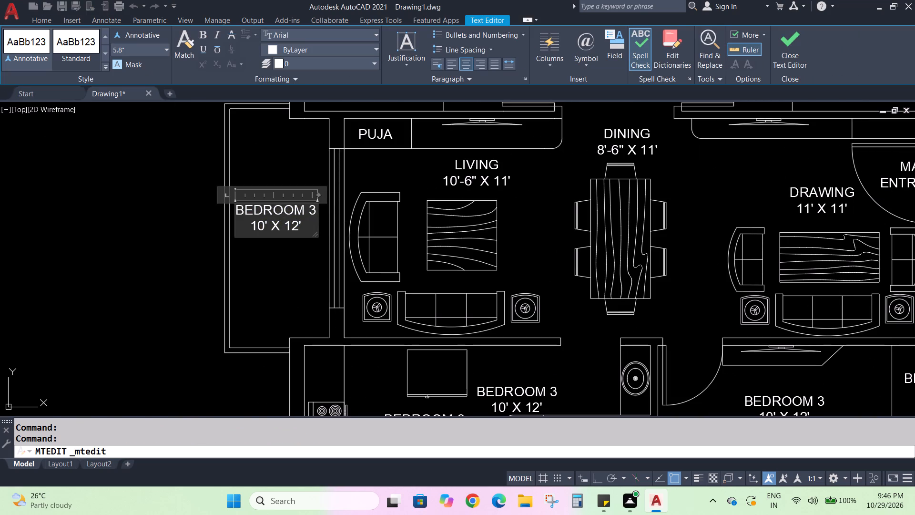
pyautogui.press('BackSpace')
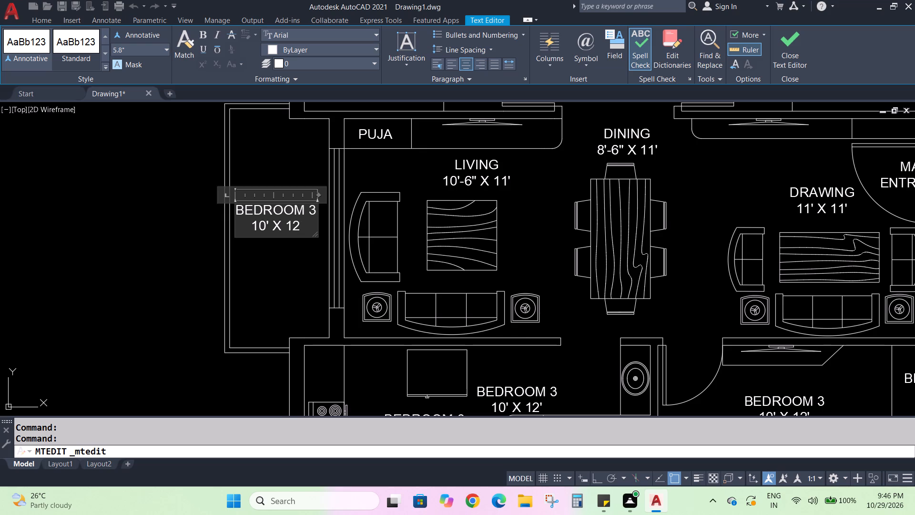
pyautogui.press("'")
pyautogui.press('Left')
pyautogui.press('Left')
pyautogui.press('Left')
pyautogui.press('Left')
pyautogui.press('Left')
pyautogui.press('Left')
pyautogui.press('Left')
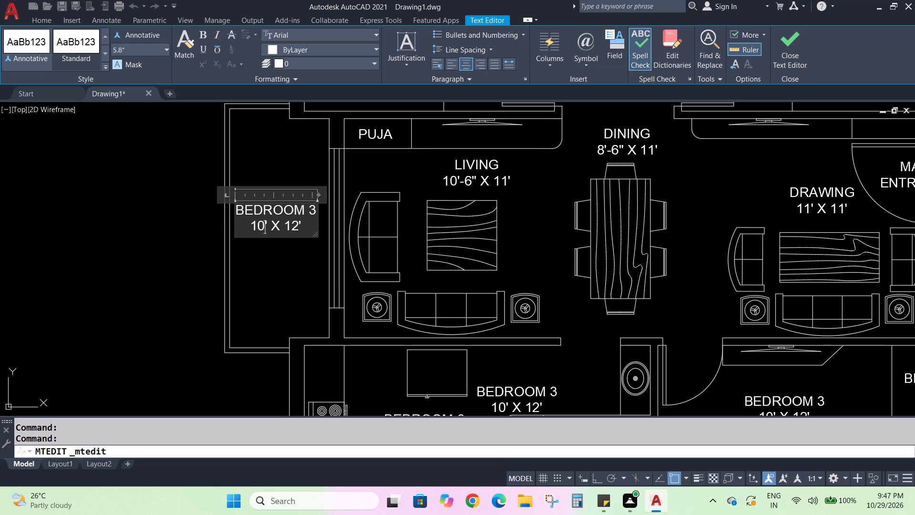
pyautogui.press('BackSpace')
pyautogui.press('BackSpace')
pyautogui.press('5')
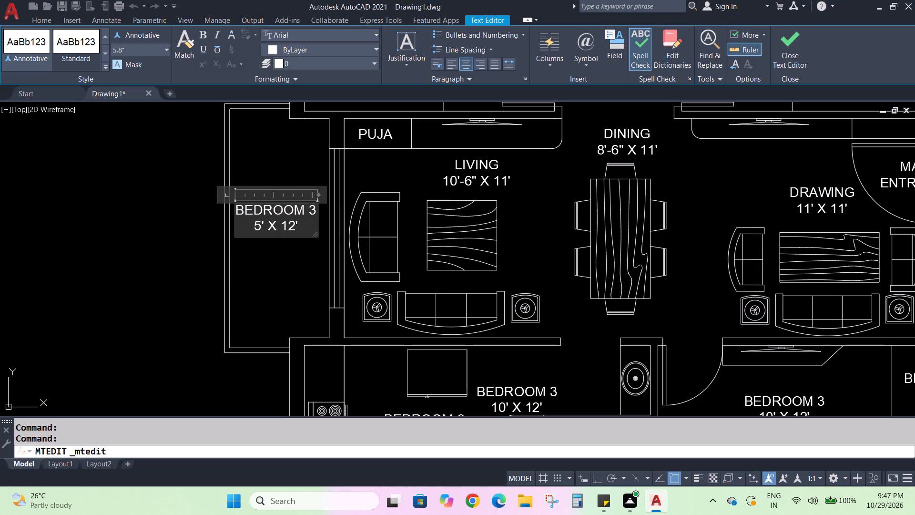
# Replace the name above the 5' X 12' size line with SIT OUT.
pyautogui.press('Up')
pyautogui.press('Right')
pyautogui.press('Right')
pyautogui.press('Right')
pyautogui.press('Right')
pyautogui.press('Right')
pyautogui.press('Right')
pyautogui.press('BackSpace')
pyautogui.press('BackSpace')
pyautogui.press('BackSpace')
pyautogui.press('BackSpace')
pyautogui.press('BackSpace')
pyautogui.press('BackSpace')
pyautogui.press('BackSpace')
pyautogui.press('BackSpace')
pyautogui.press('BackSpace')
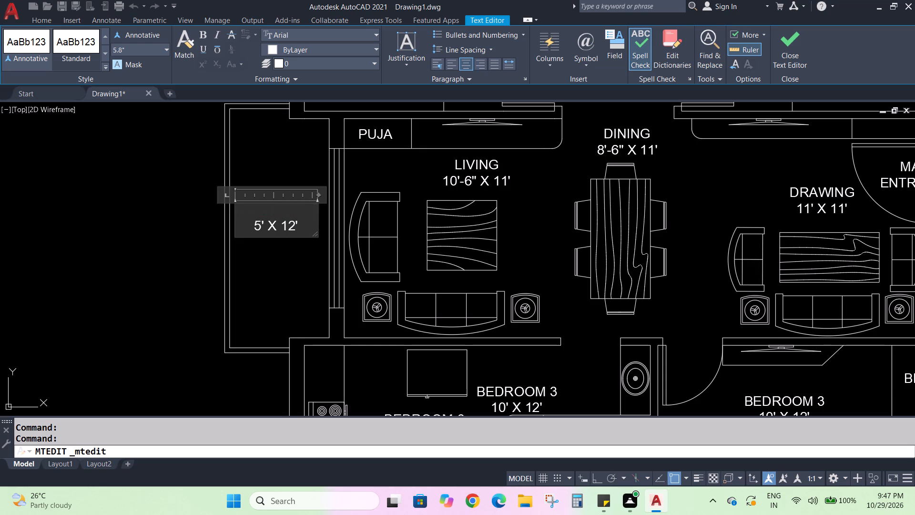
pyautogui.write('SIT OUT')
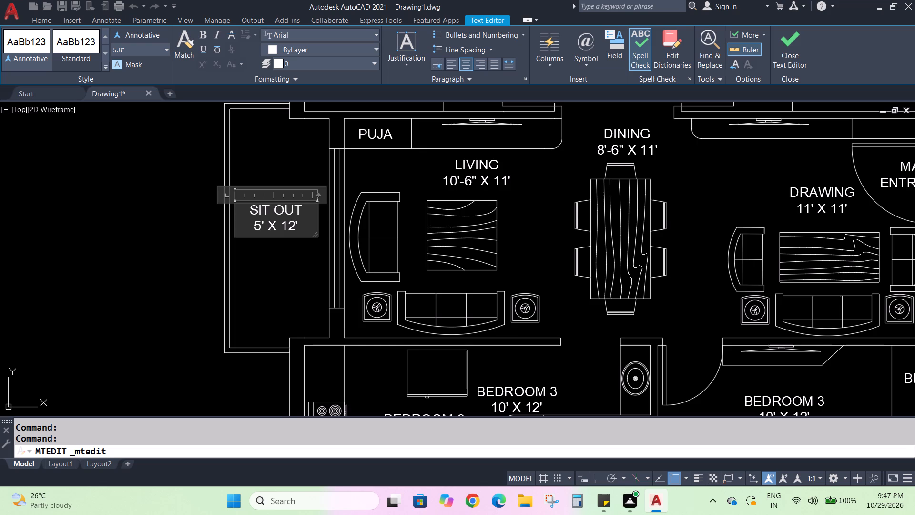
# Narrow the SIT OUT label's text frame to fit closely around its text.
pyautogui.moveTo(317, 194); pyautogui.dragTo(295, 198)
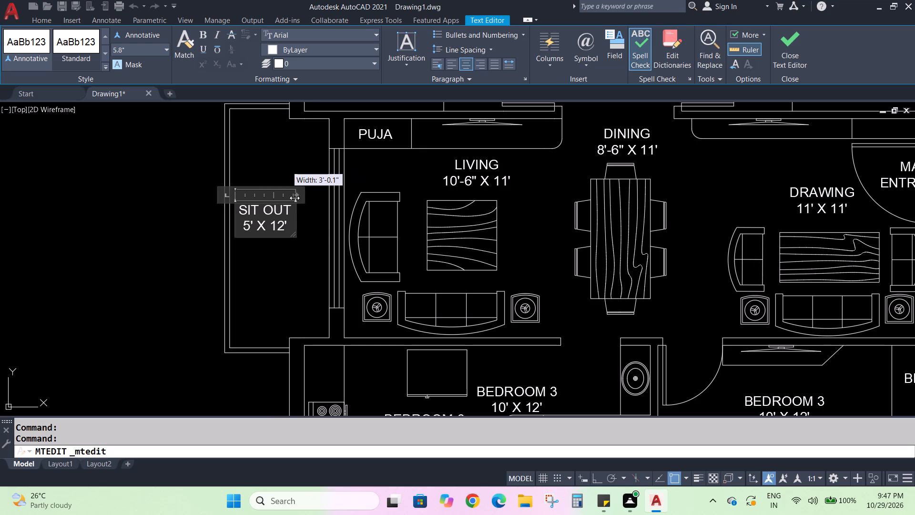
pyautogui.moveTo(295, 198); pyautogui.dragTo(288, 199)
pyautogui.click(298, 226)
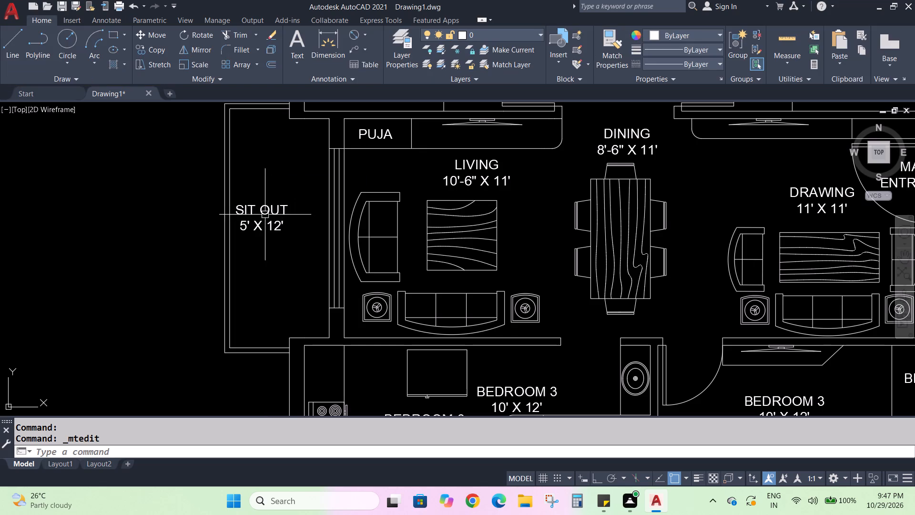
# Move the SIT OUT label to the right to centre it across the narrow outer area beside the living room.
pyautogui.doubleClick(264, 214)
pyautogui.click(319, 223)
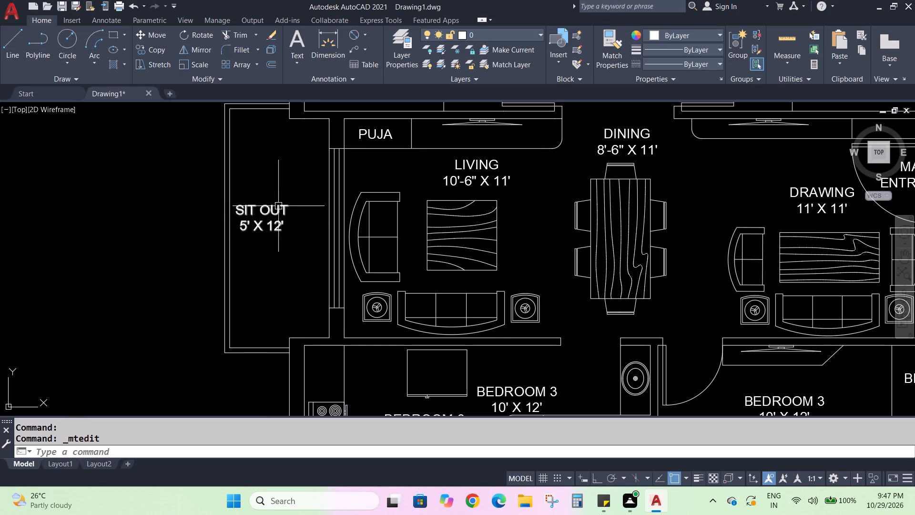
pyautogui.click(278, 206)
pyautogui.click(159, 35)
pyautogui.click(284, 212)
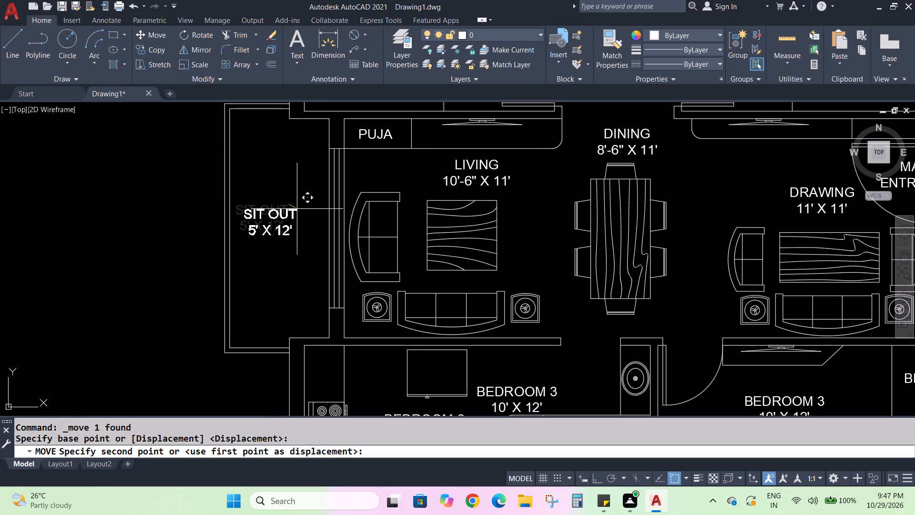
pyautogui.click(306, 206)
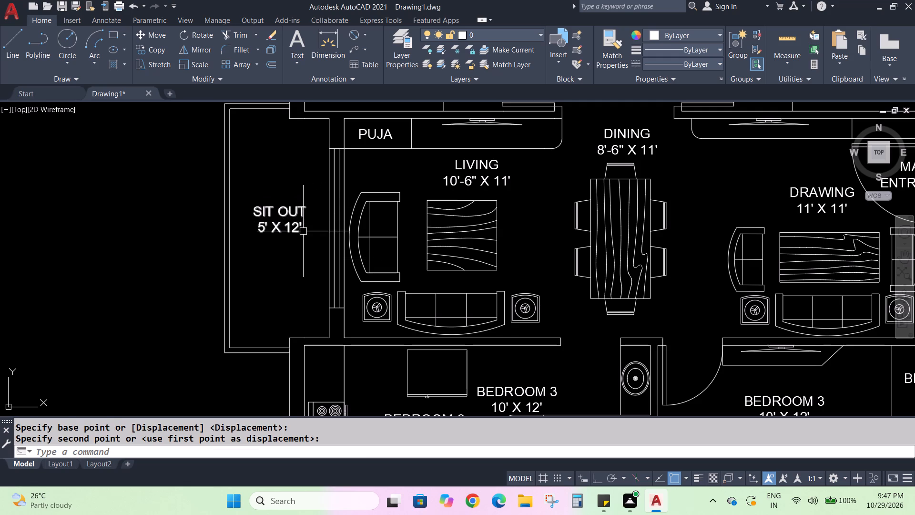
# Replace the name in the BEDROOM 3 label between the stove and the BEDROOM 3 label by the passage with KITCHEN.
pyautogui.moveTo(573, 353); pyautogui.dragTo(370, 301, button='middle')
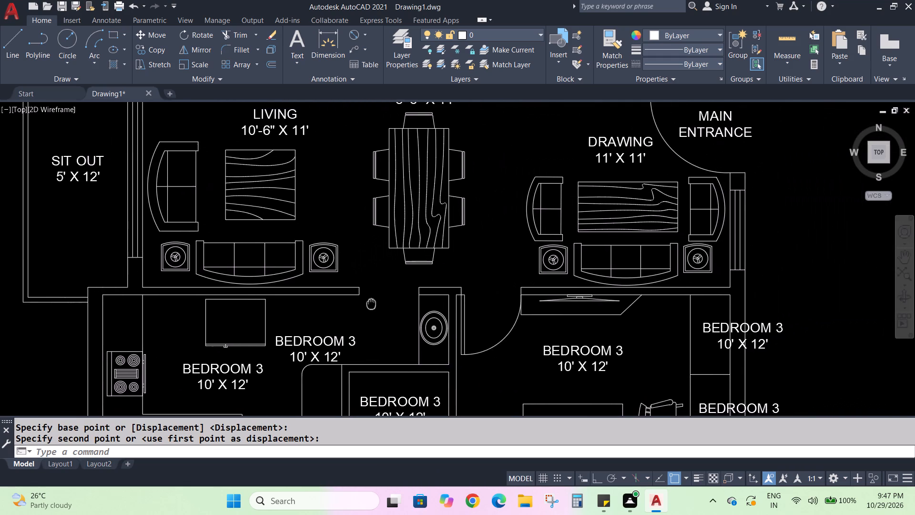
pyautogui.moveTo(370, 301); pyautogui.dragTo(409, 136, button='middle')
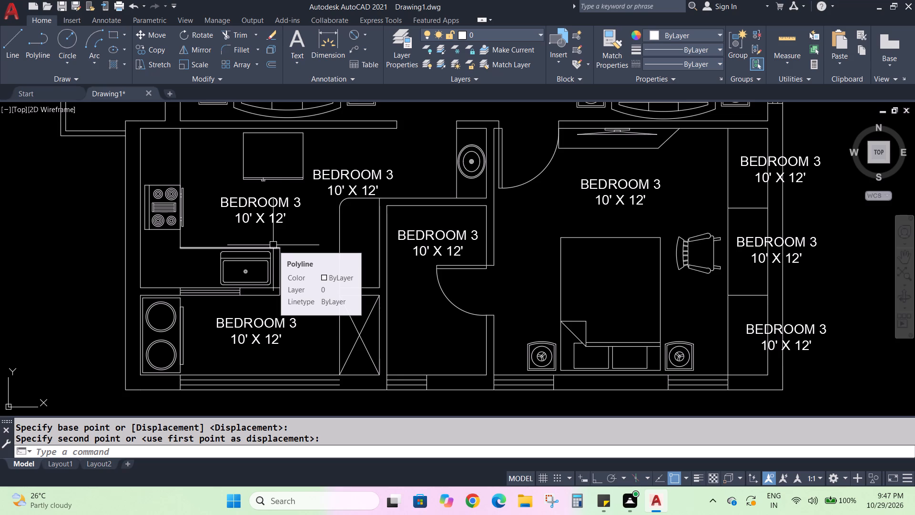
pyautogui.doubleClick(269, 214)
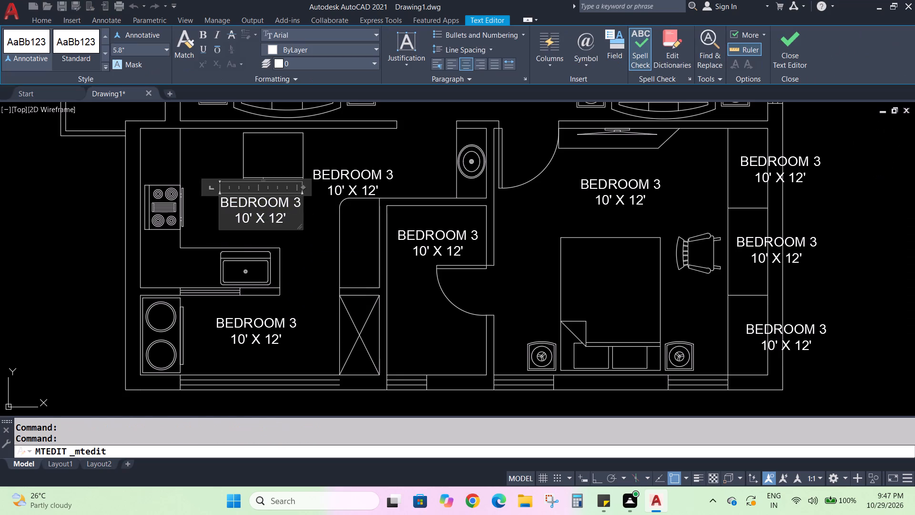
pyautogui.click(287, 216)
pyautogui.click(299, 204)
pyautogui.press('BackSpace')
pyautogui.press('BackSpace')
pyautogui.press('BackSpace')
pyautogui.press('BackSpace')
pyautogui.press('BackSpace')
pyautogui.press('BackSpace')
pyautogui.press('BackSpace')
pyautogui.press('BackSpace')
pyautogui.press('BackSpace')
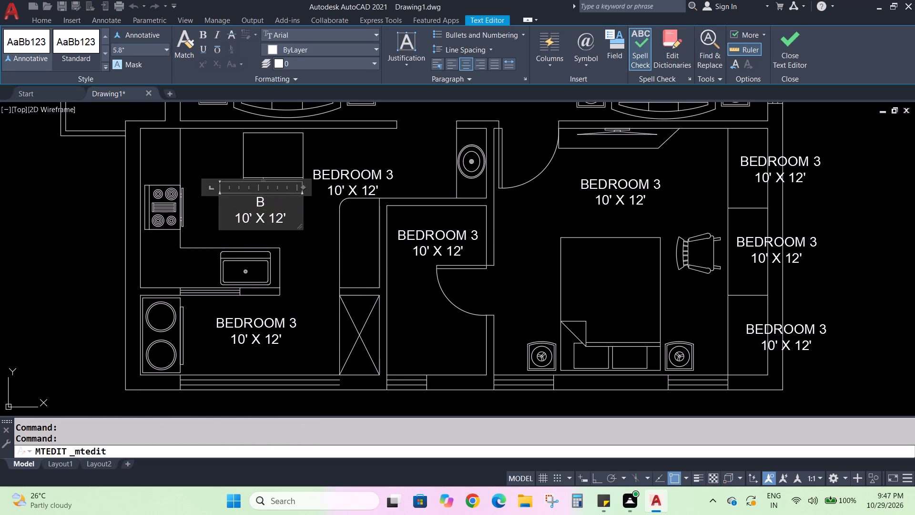
pyautogui.write('KITCHEN')
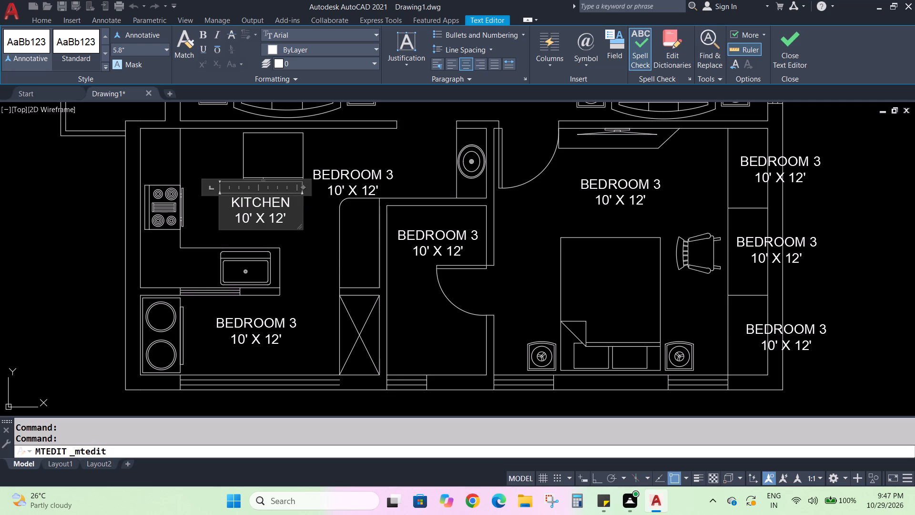
# Change the size line under KITCHEN to 12' X 8'.
pyautogui.click(290, 220)
pyautogui.click(285, 222)
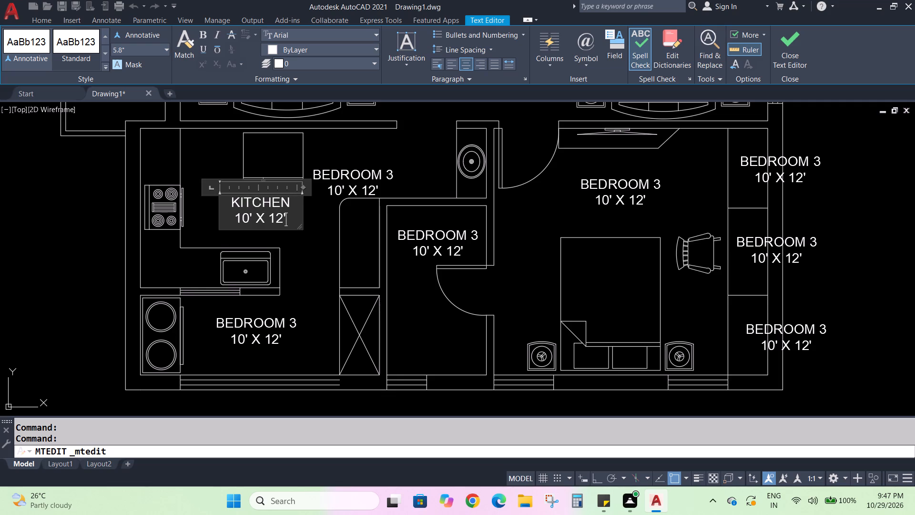
pyautogui.click(282, 223)
pyautogui.press('BackSpace')
pyautogui.press('BackSpace')
pyautogui.press('8')
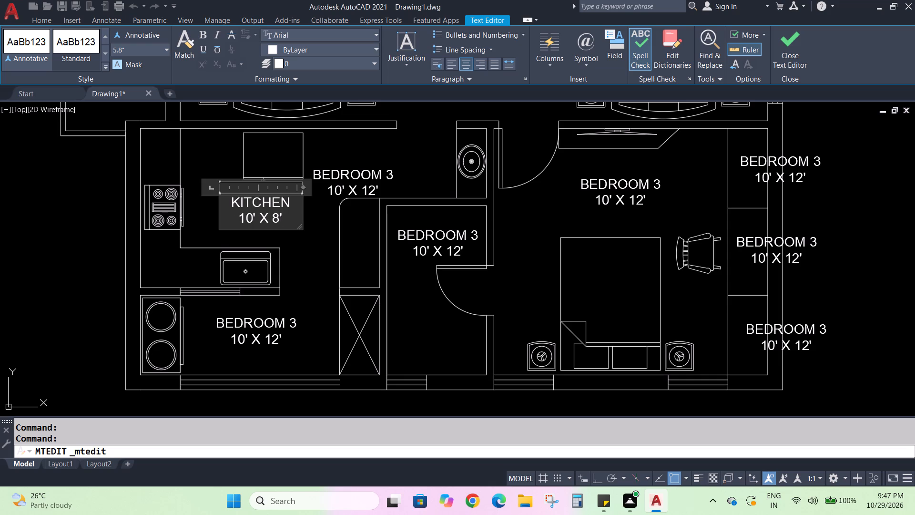
pyautogui.press('Left')
pyautogui.press('Left')
pyautogui.press('Left')
pyautogui.press('Left')
pyautogui.press('Left')
pyautogui.press('BackSpace')
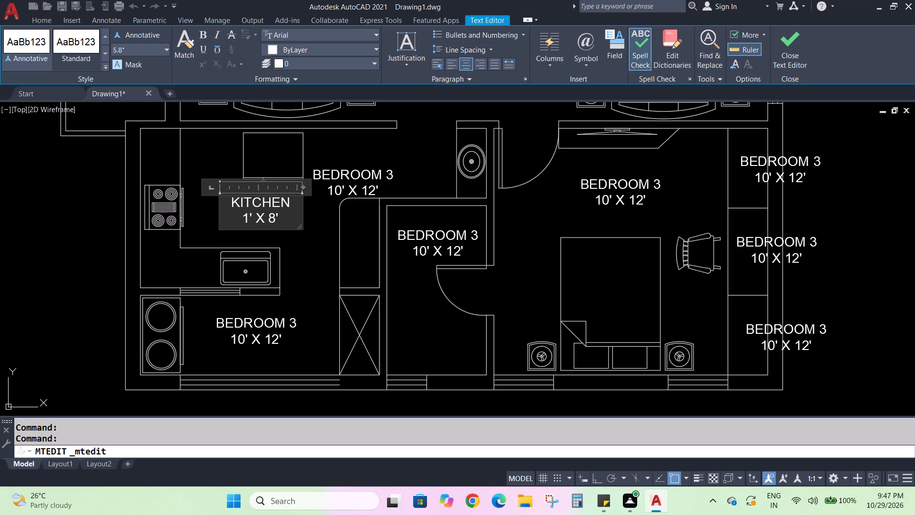
pyautogui.press('2')
# Narrow the KITCHEN label's text frame to fit closely around its text and finish editing it.
pyautogui.moveTo(305, 276); pyautogui.dragTo(315, 250, button='middle')
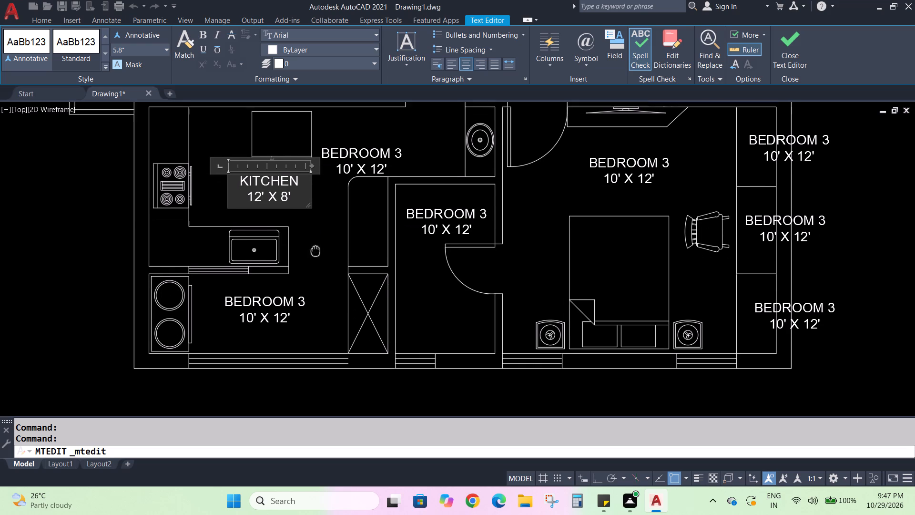
pyautogui.moveTo(315, 250); pyautogui.dragTo(317, 234, button='middle')
pyautogui.moveTo(317, 233); pyautogui.dragTo(307, 323, button='middle')
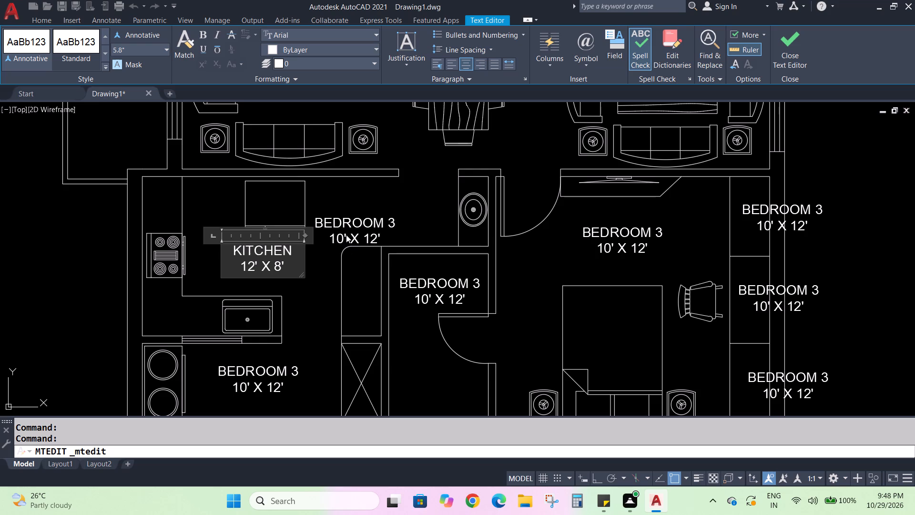
pyautogui.middleClick(319, 285)
pyautogui.moveTo(306, 237); pyautogui.dragTo(287, 238)
pyautogui.click(327, 280)
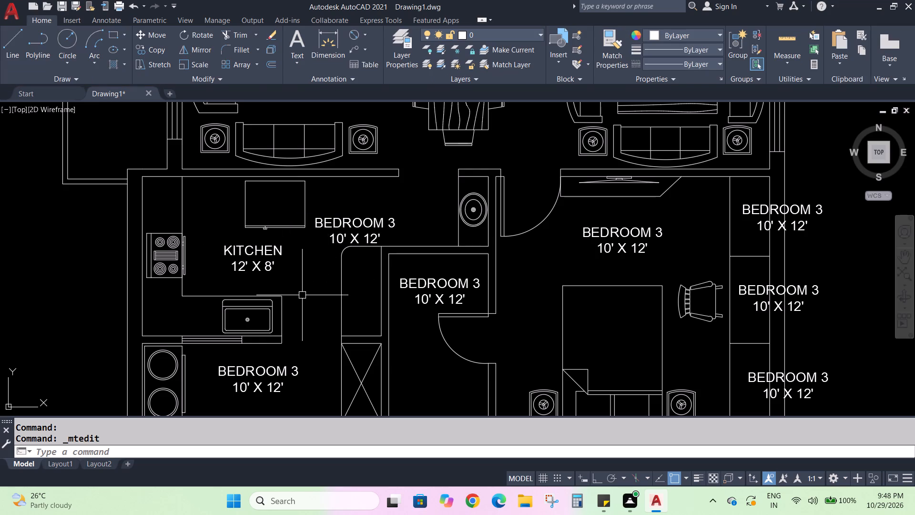
# Replace the name in the BEDROOM 3 label below the kitchen sink, beside the two round fixtures, with UTILITY.
pyautogui.moveTo(302, 296); pyautogui.dragTo(331, 180, button='middle')
pyautogui.doubleClick(307, 269)
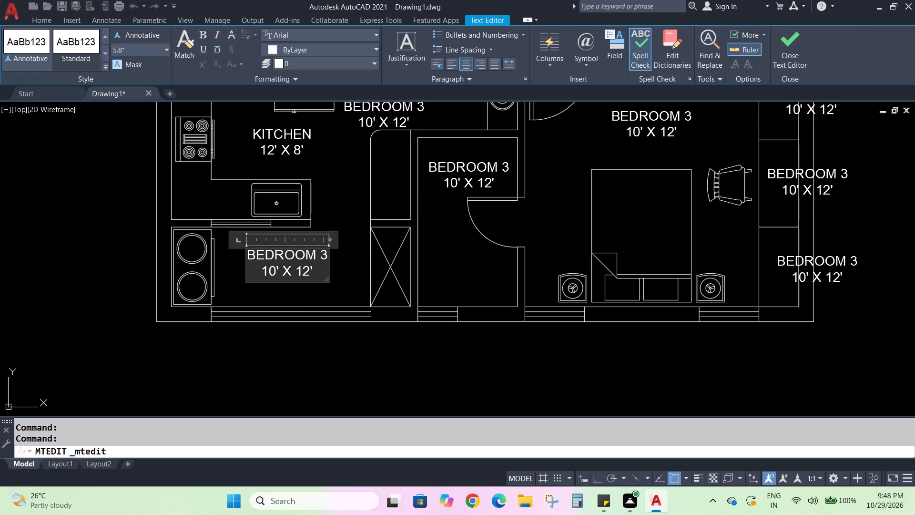
pyautogui.click(325, 255)
pyautogui.press('BackSpace')
pyautogui.press('BackSpace')
pyautogui.press('BackSpace')
pyautogui.press('BackSpace')
pyautogui.press('BackSpace')
pyautogui.press('BackSpace')
pyautogui.press('BackSpace')
pyautogui.press('BackSpace')
pyautogui.press('BackSpace')
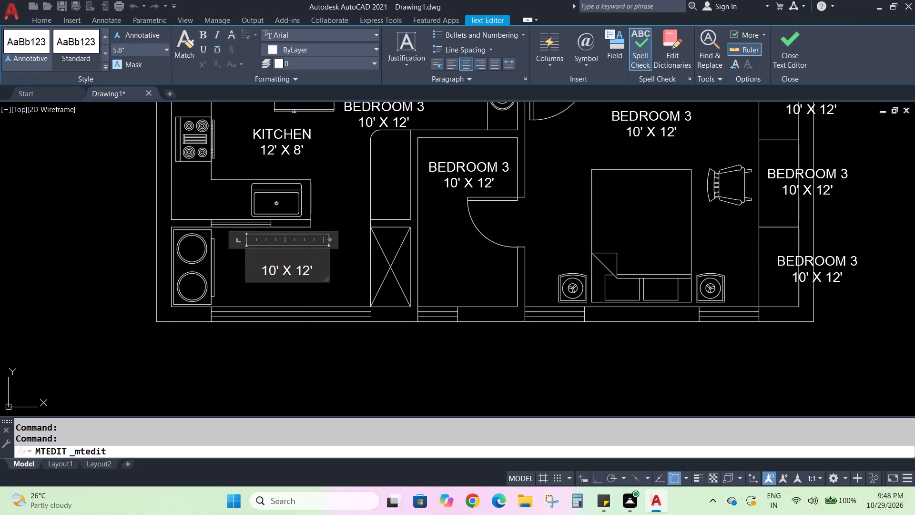
pyautogui.write('UT')
pyautogui.write('ILI')
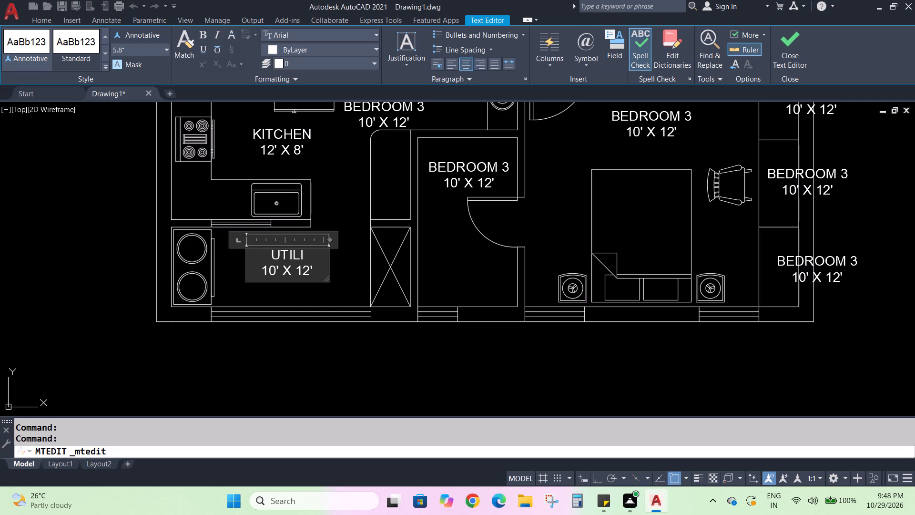
pyautogui.write('TY')
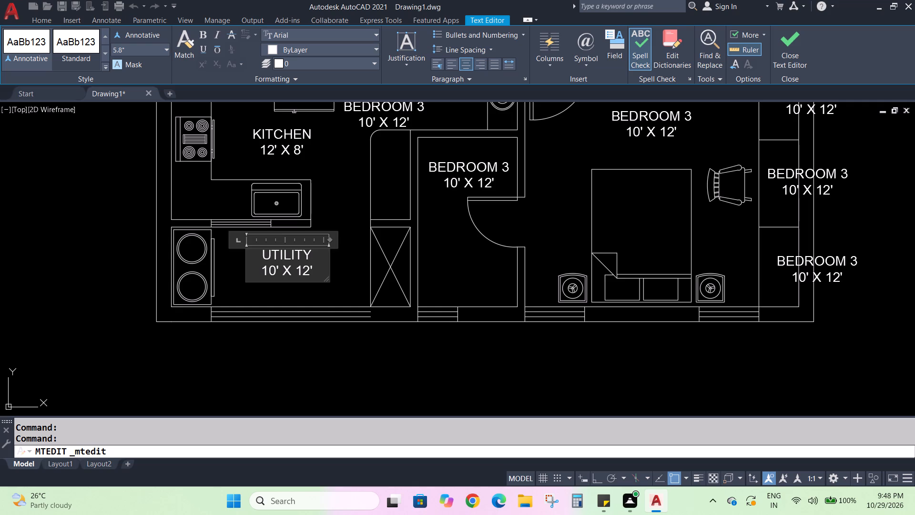
# Change the size line under UTILITY to 10'-6" X 4'.
pyautogui.click(314, 278)
pyautogui.click(309, 276)
pyautogui.press('BackSpace')
pyautogui.press('BackSpace')
pyautogui.press('4')
pyautogui.press('Left')
pyautogui.press('Left')
pyautogui.press('Left')
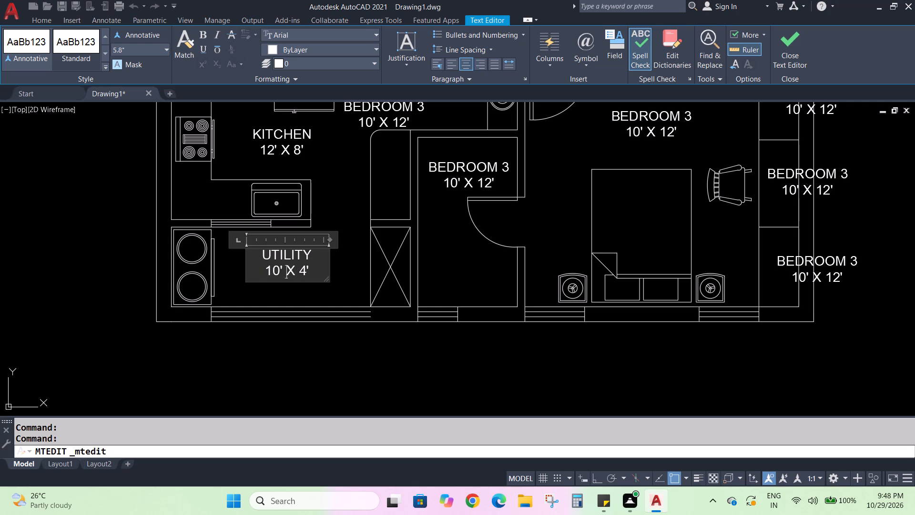
pyautogui.press('Left')
pyautogui.press('-')
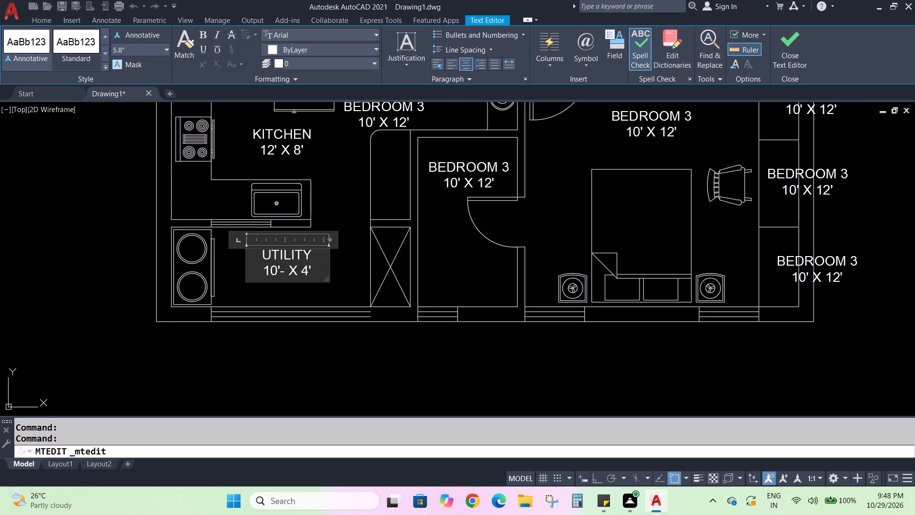
pyautogui.write('6"')
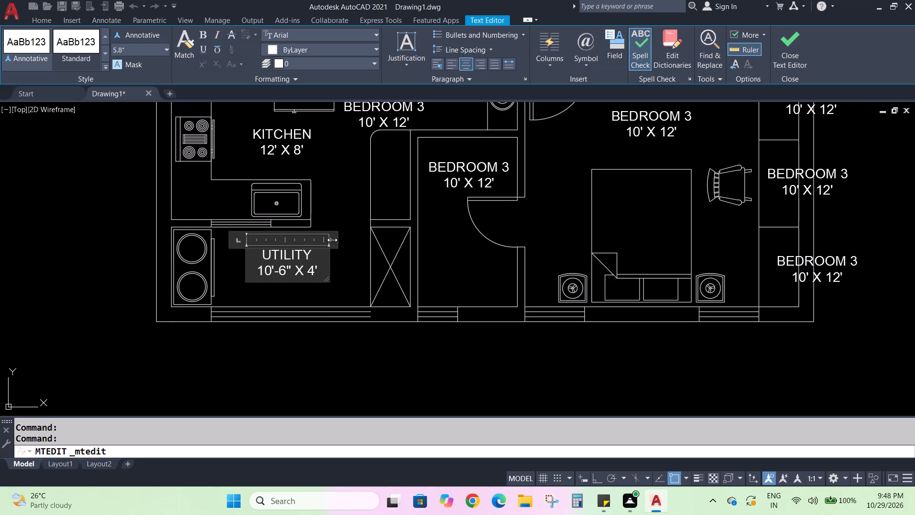
# Narrow the UTILITY label's text frame to fit closely around its text.
pyautogui.moveTo(330, 240); pyautogui.dragTo(309, 251)
pyautogui.click(320, 260)
pyautogui.doubleClick(279, 259)
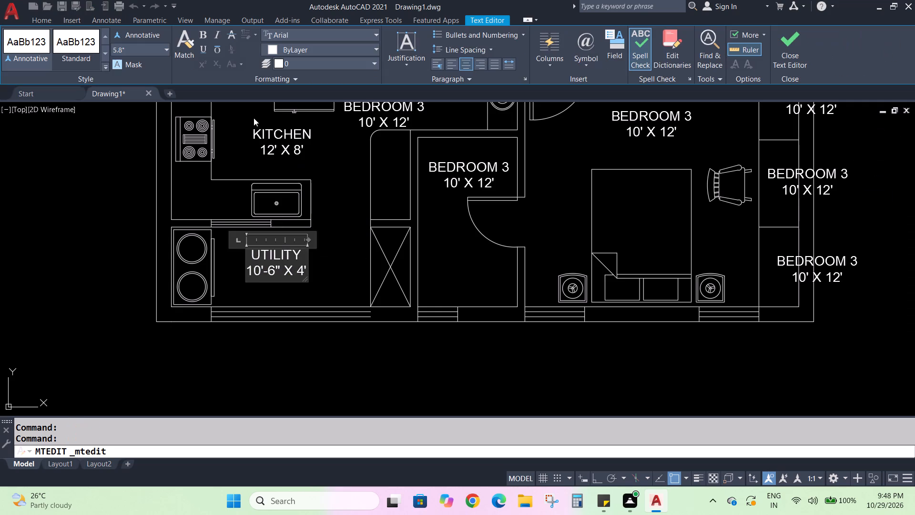
pyautogui.click(338, 257)
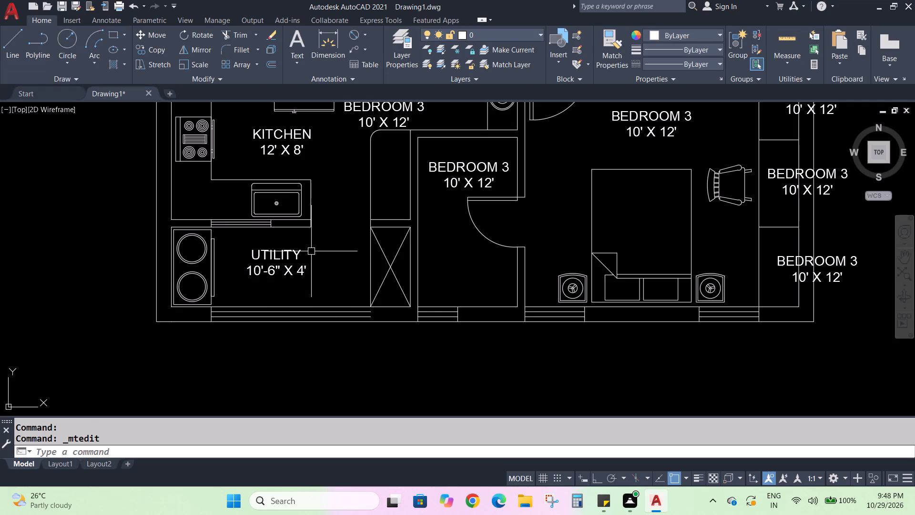
# Replace both lines of the BEDROOM 3 label between the kitchen and the washbasin with VEG CUTTING COUNTER.
pyautogui.moveTo(332, 198); pyautogui.dragTo(319, 296, button='middle')
pyautogui.doubleClick(362, 206)
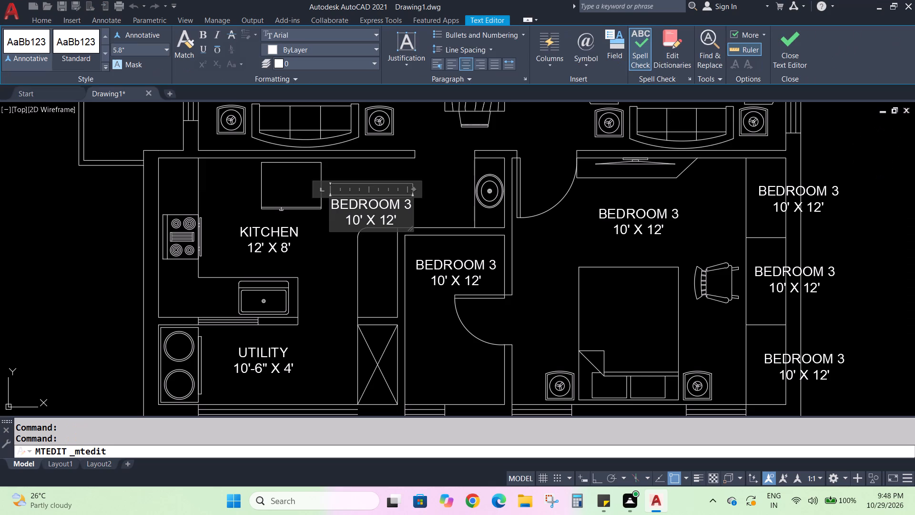
pyautogui.click(397, 222)
pyautogui.press('BackSpace')
pyautogui.press('BackSpace')
pyautogui.press('BackSpace')
pyautogui.press('BackSpace')
pyautogui.press('BackSpace')
pyautogui.press('BackSpace')
pyautogui.press('BackSpace')
pyautogui.press('BackSpace')
pyautogui.press('BackSpace')
pyautogui.press('BackSpace')
pyautogui.press('BackSpace')
pyautogui.press('BackSpace')
pyautogui.press('BackSpace')
pyautogui.press('BackSpace')
pyautogui.press('BackSpace')
pyautogui.press('BackSpace')
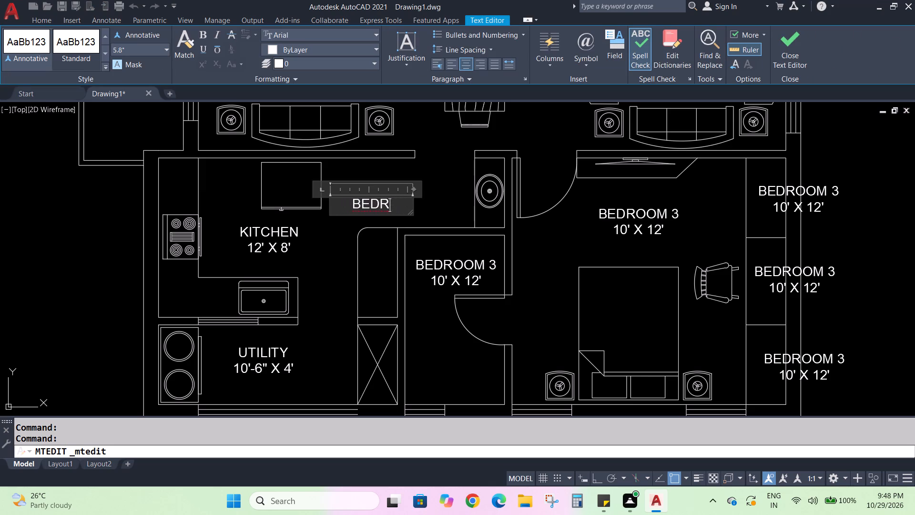
pyautogui.press('BackSpace')
pyautogui.press('BackSpace')
pyautogui.press('BackSpace')
pyautogui.press('BackSpace')
pyautogui.write('VEG')
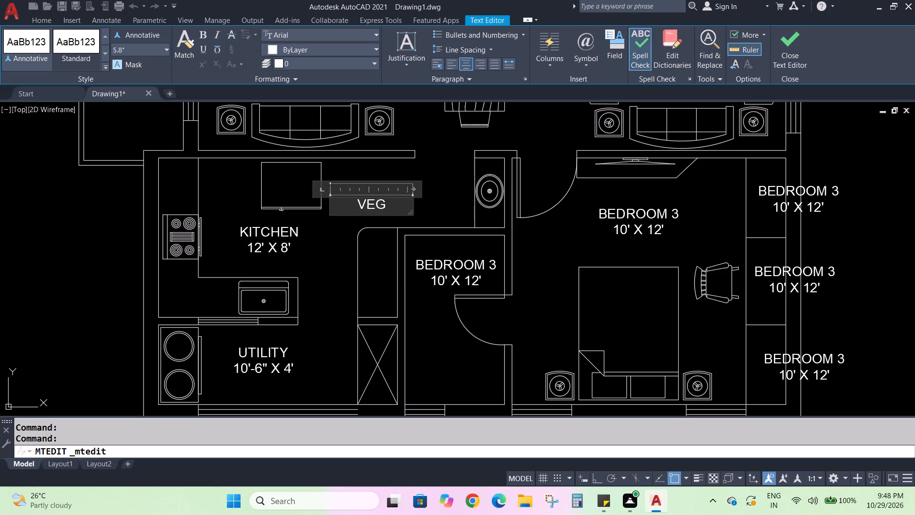
pyautogui.press('space')
pyautogui.write('CUTTING')
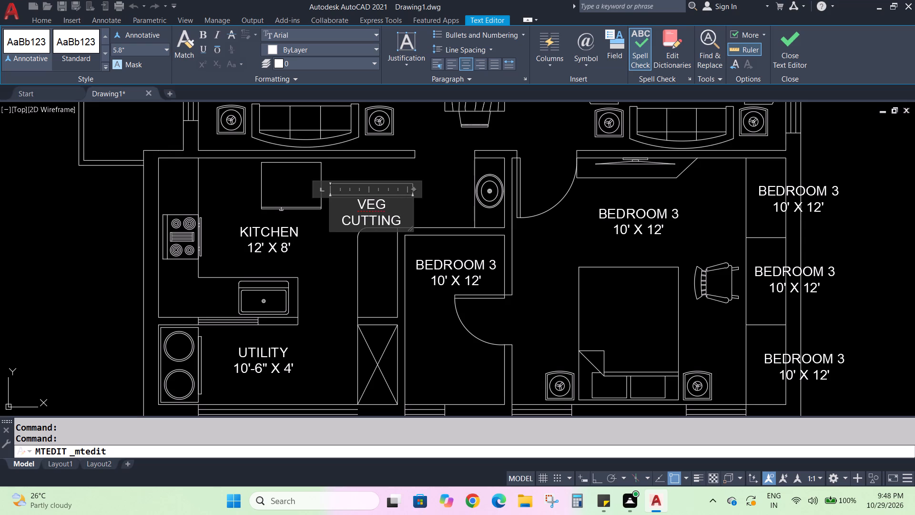
pyautogui.press('space')
pyautogui.write('COUNTER')
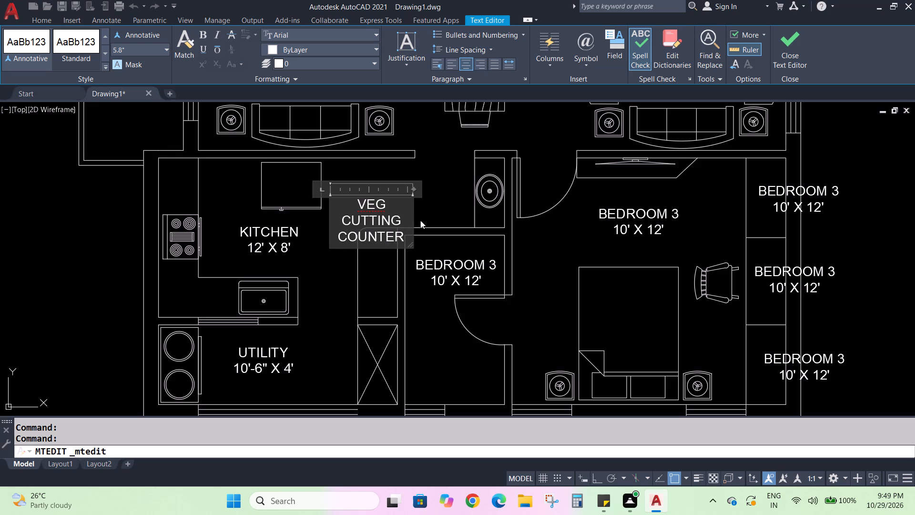
# Widen the VEG CUTTING COUNTER text frame to about 5' so that VEG CUTTING fits on one line.
pyautogui.moveTo(415, 190); pyautogui.dragTo(433, 191)
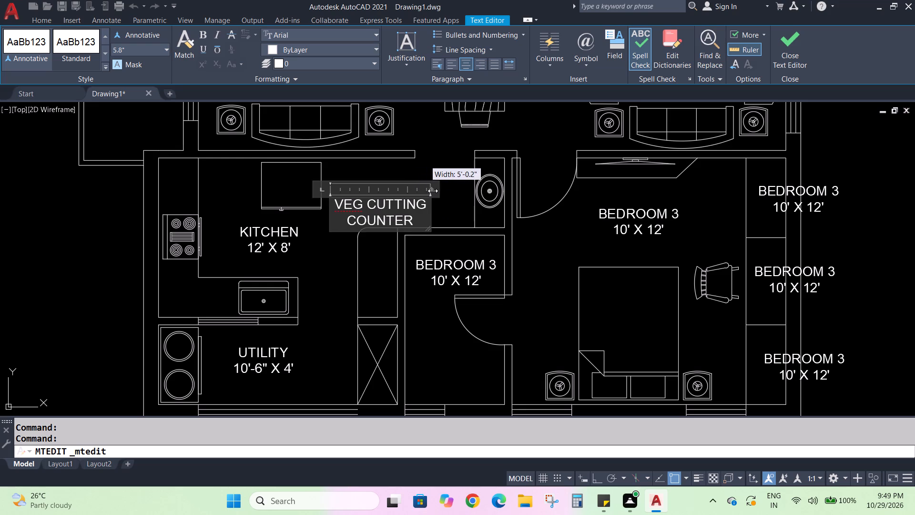
pyautogui.moveTo(433, 191); pyautogui.dragTo(429, 193)
pyautogui.click(336, 257)
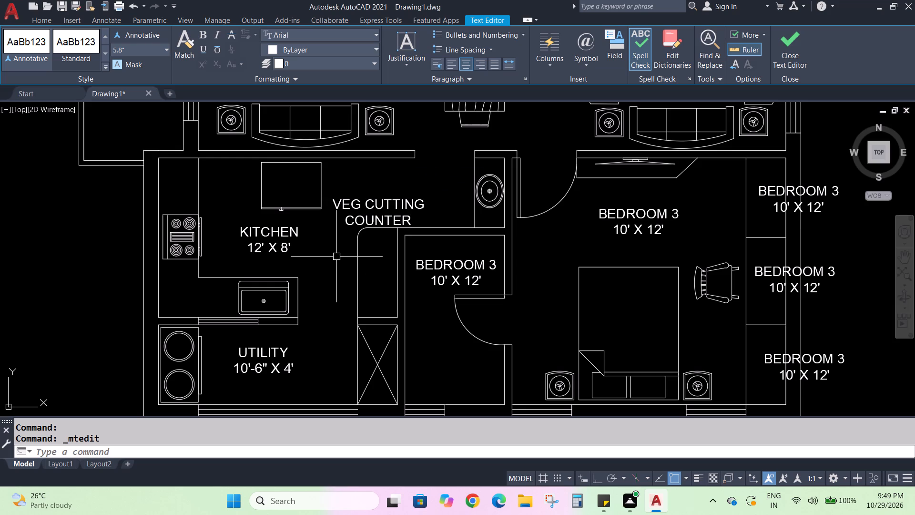
# Rotate the VEG CUTTING COUNTER label 90° counterclockwise so that it reads vertically.
pyautogui.click(373, 209)
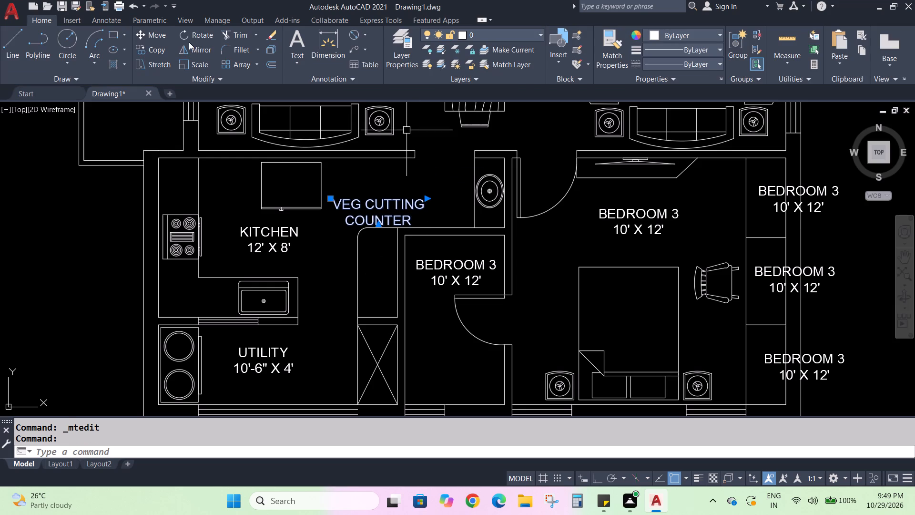
pyautogui.click(190, 38)
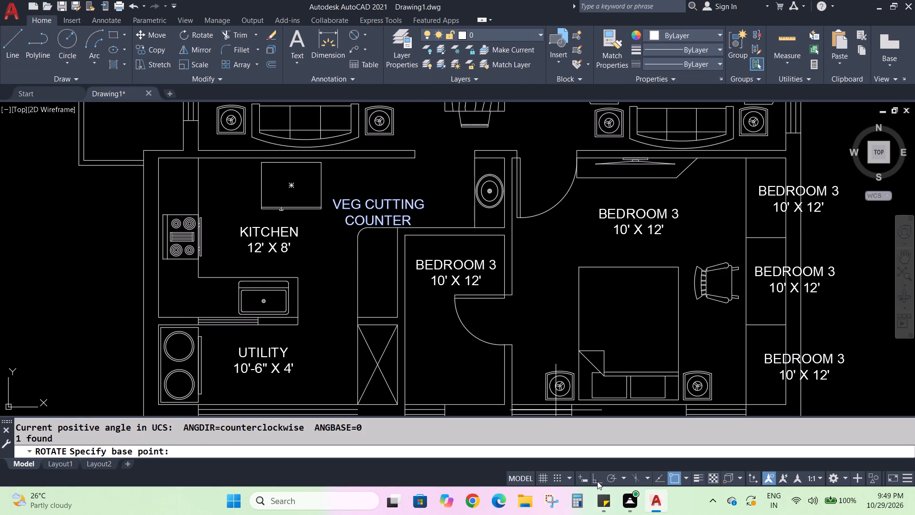
pyautogui.click(595, 480)
pyautogui.click(376, 213)
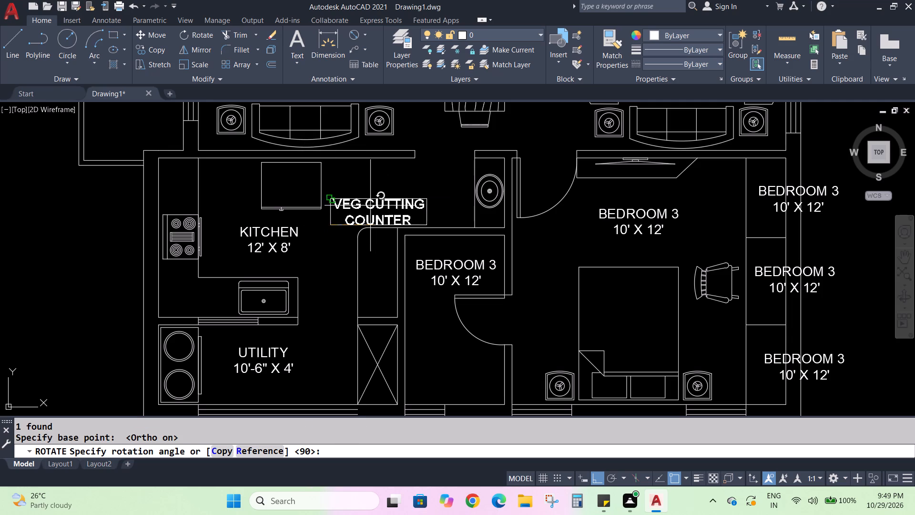
pyautogui.click(342, 198)
# Move the vertical VEG CUTTING COUNTER label into the narrow round-cornered counter between the kitchen and the small room, just above its bottom edge.
pyautogui.click(329, 194)
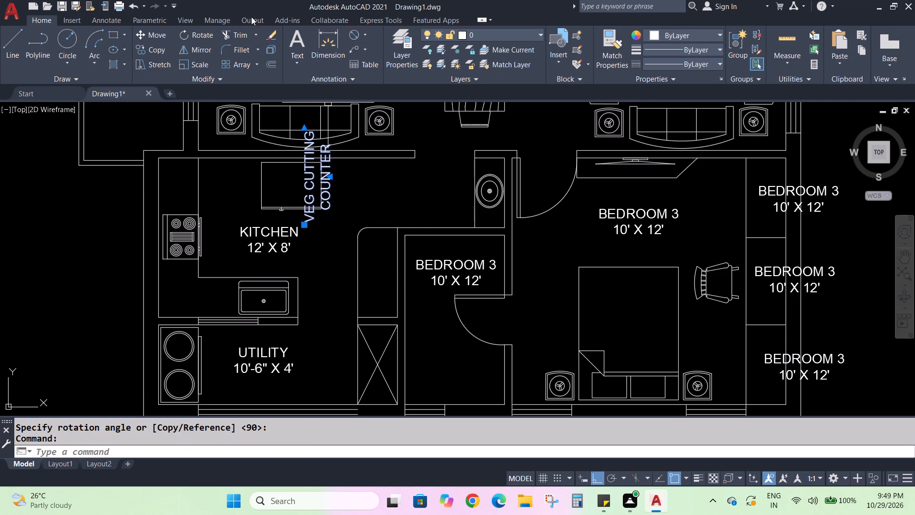
pyautogui.click(160, 36)
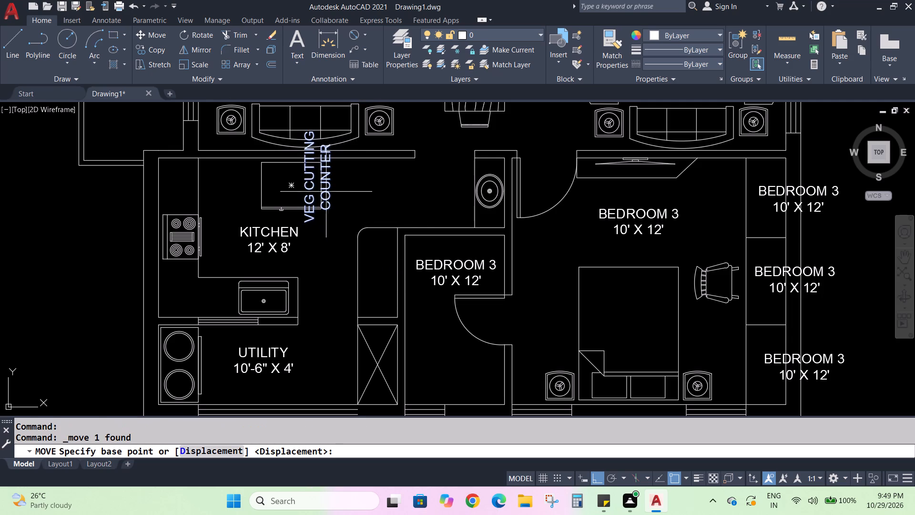
pyautogui.click(327, 182)
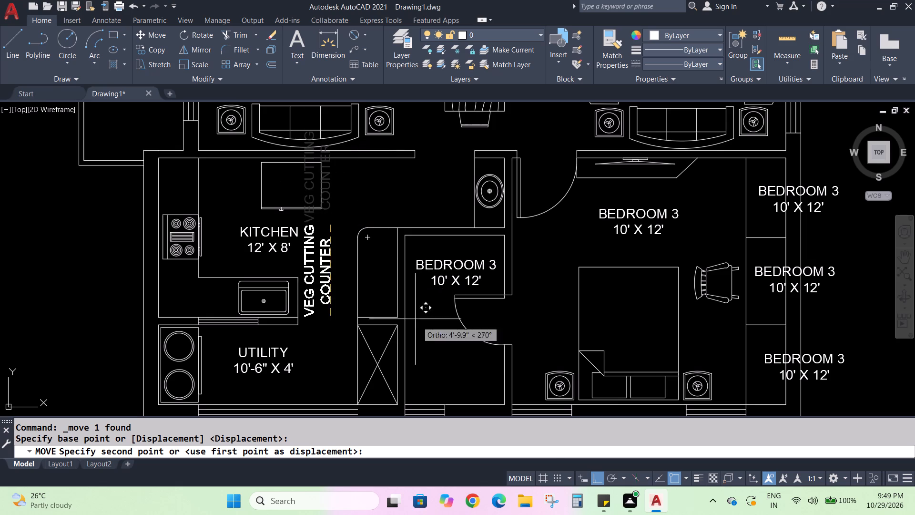
pyautogui.click(595, 476)
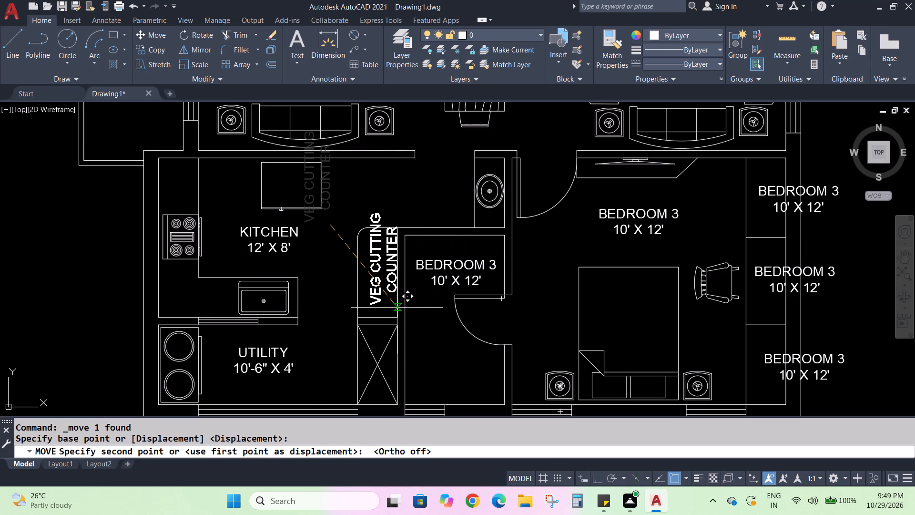
pyautogui.scroll(2, 389, 306)
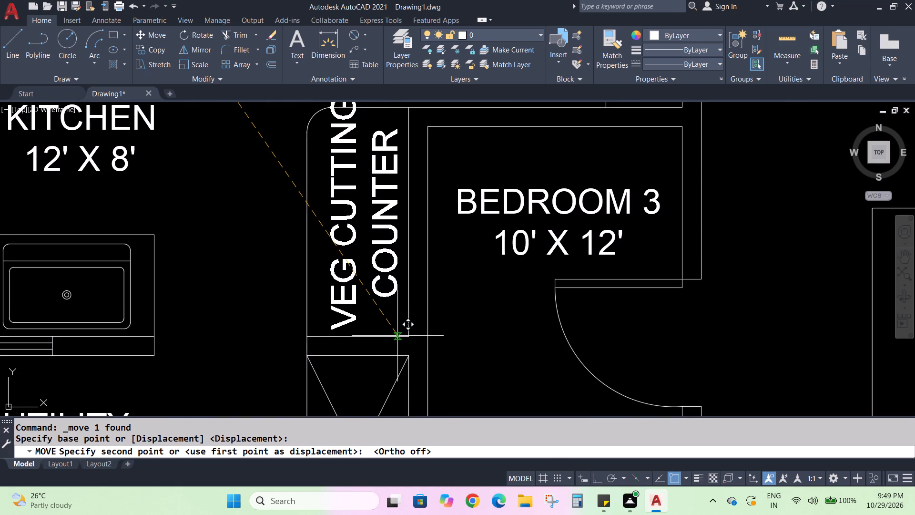
pyautogui.click(397, 336)
pyautogui.scroll(-1, 390, 271)
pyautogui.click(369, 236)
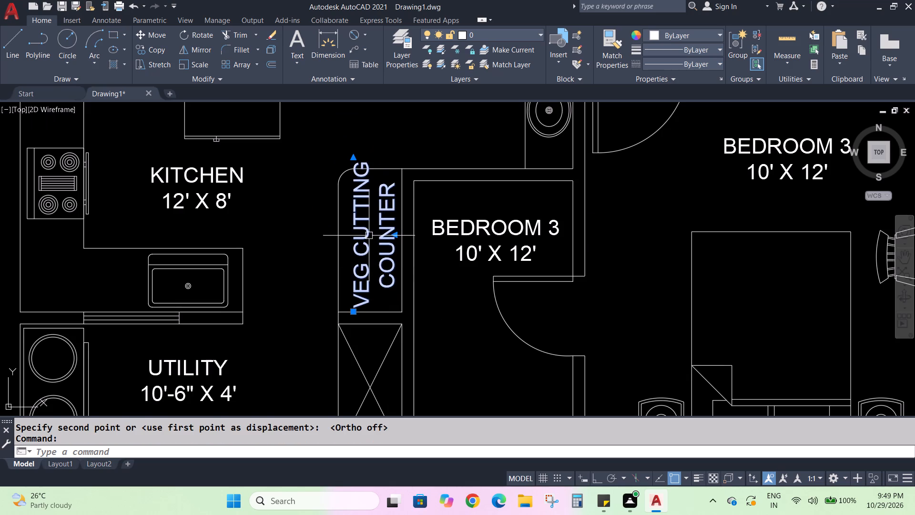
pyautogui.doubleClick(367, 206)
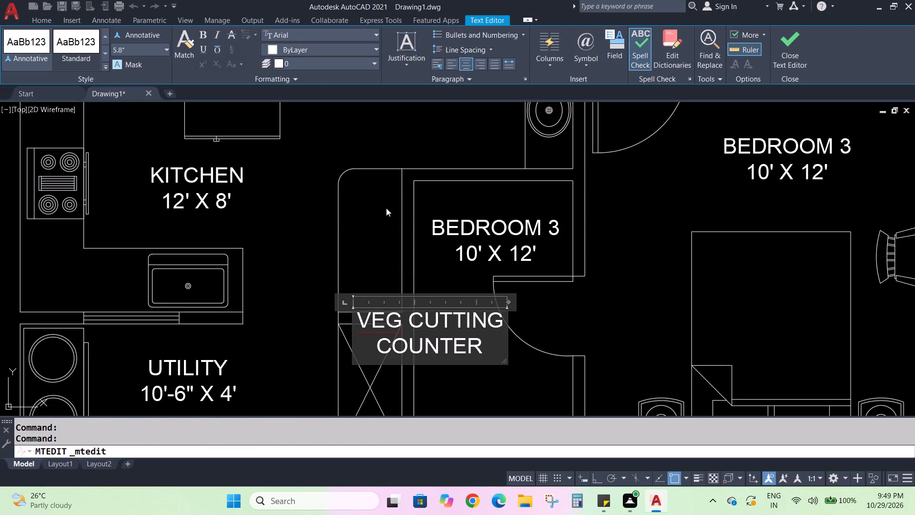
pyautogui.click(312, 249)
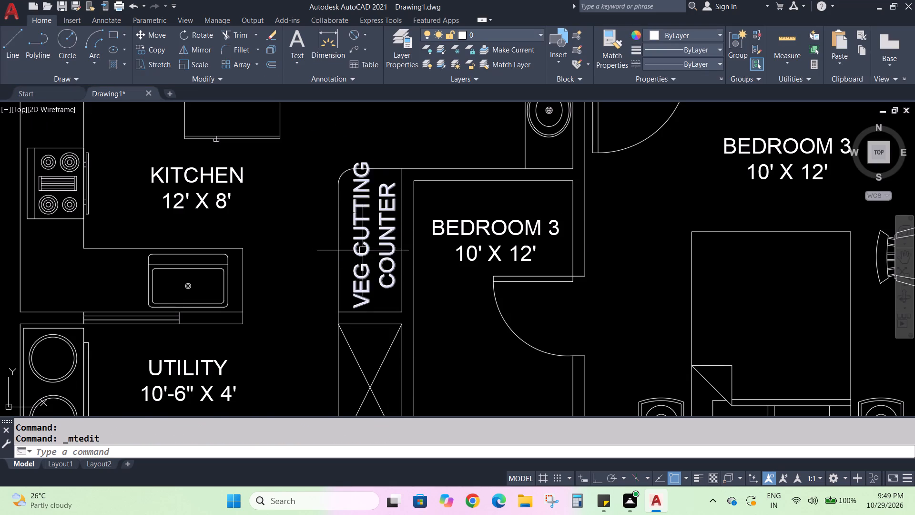
# Scale down the VEG CUTTING COUNTER label from its lower end so that it fits inside the counter outline.
pyautogui.click(363, 251)
pyautogui.click(206, 67)
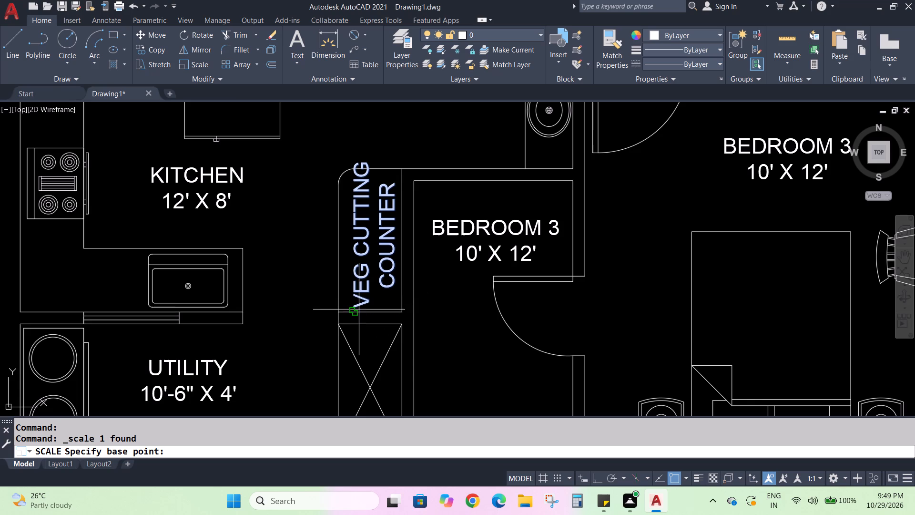
pyautogui.scroll(1, 355, 304)
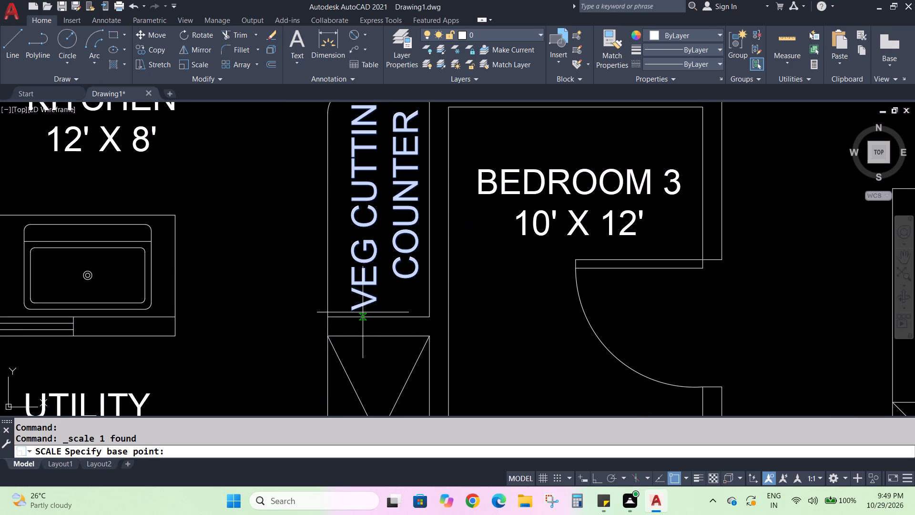
pyautogui.click(352, 309)
pyautogui.scroll(-1, 355, 227)
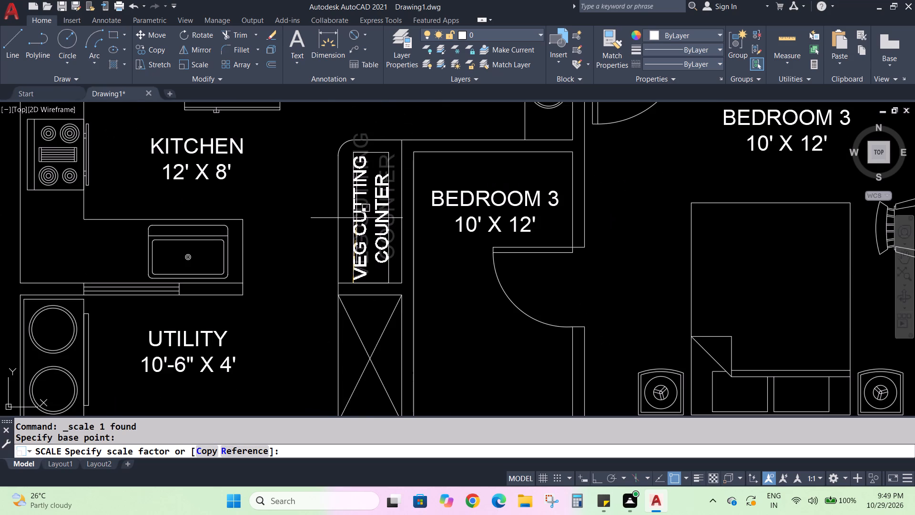
pyautogui.click(356, 216)
pyautogui.scroll(-1, 389, 234)
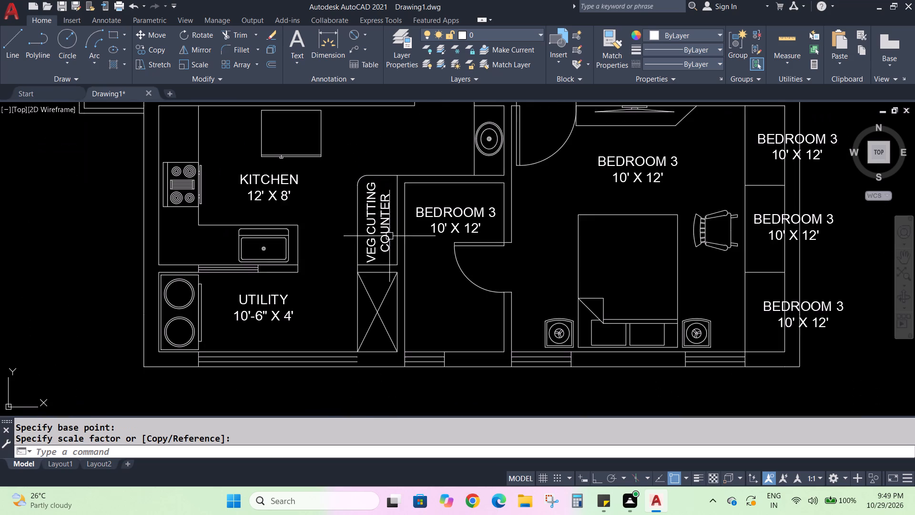
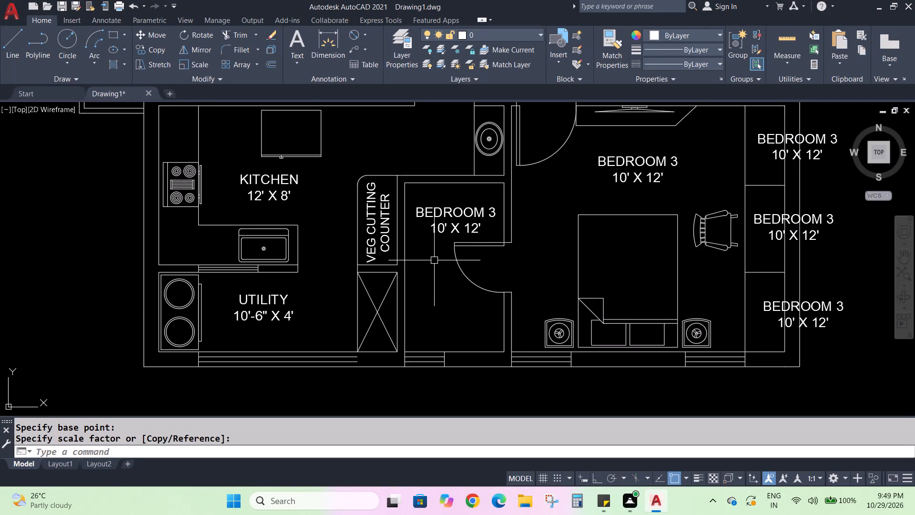
# Change the name in the BEDROOM 3 label inside the small room beside the VEG CUTTING COUNTER to TOILET.
pyautogui.doubleClick(463, 216)
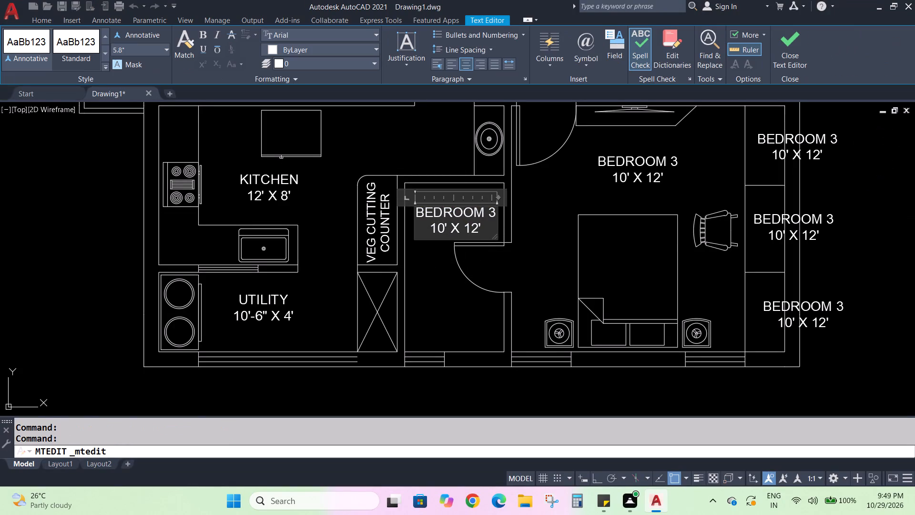
pyautogui.click(493, 216)
pyautogui.press('BackSpace')
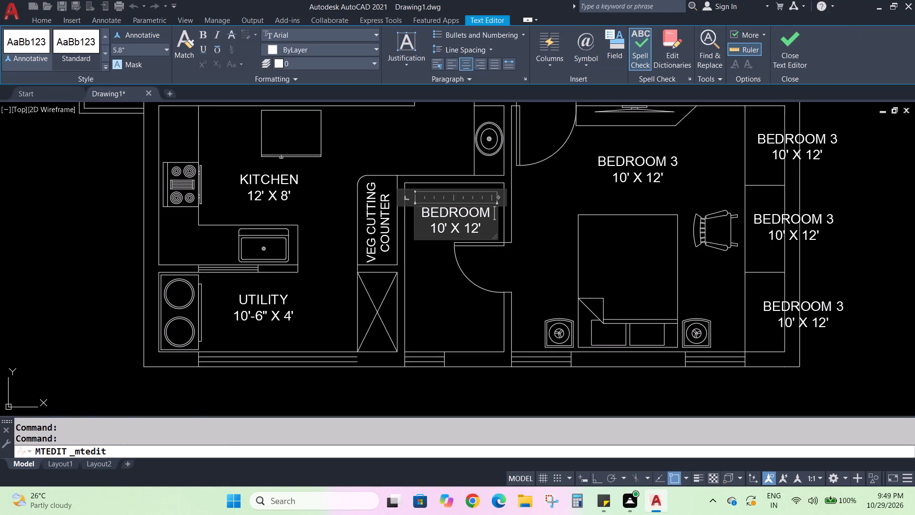
pyautogui.press('BackSpace')
pyautogui.press('BackSpace')
pyautogui.press('BackSpace')
pyautogui.press('BackSpace')
pyautogui.press('BackSpace')
pyautogui.press('BackSpace')
pyautogui.press('BackSpace')
pyautogui.press('BackSpace')
pyautogui.write('TOILET')
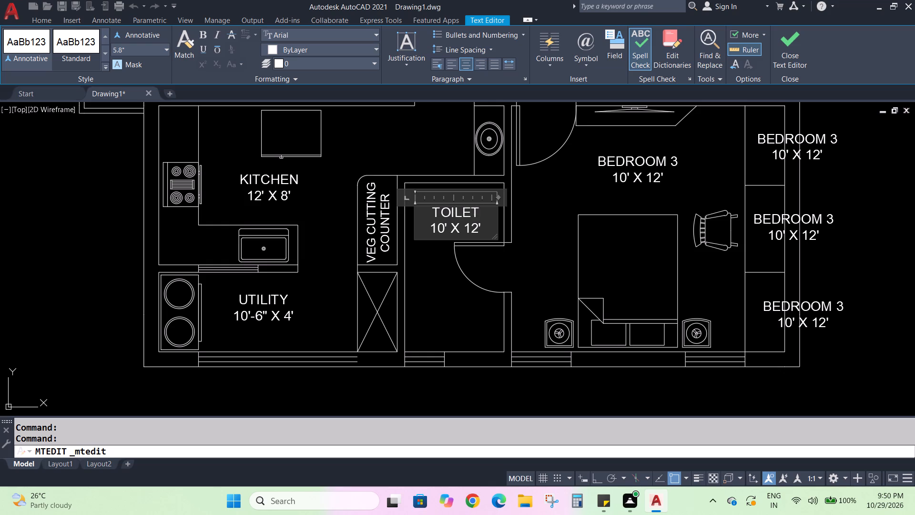
# Set the size line of the TOILET label to 5' X 8'-6".
pyautogui.click(444, 230)
pyautogui.press('BackSpace')
pyautogui.press('BackSpace')
pyautogui.press('5')
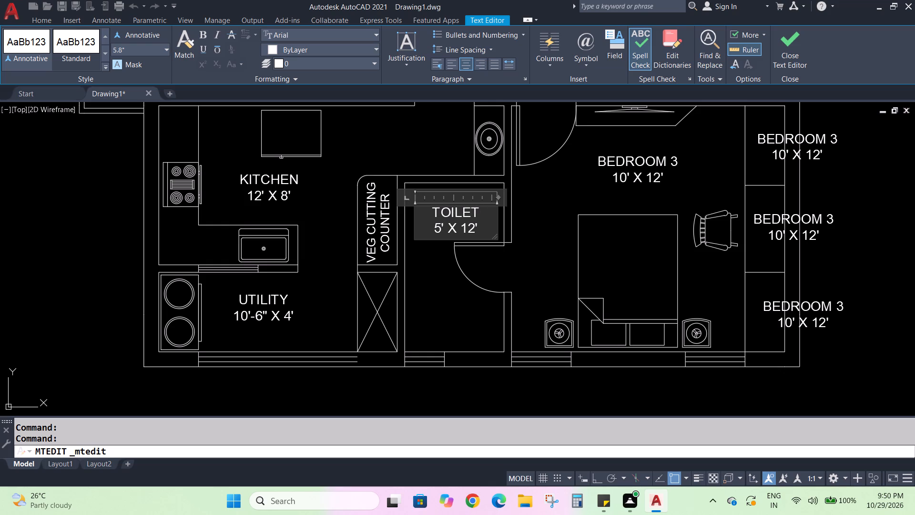
pyautogui.press('Right')
pyautogui.press('Right')
pyautogui.press('Right')
pyautogui.press('Right')
pyautogui.press('Right')
pyautogui.press('Right')
pyautogui.press('BackSpace')
pyautogui.press('BackSpace')
pyautogui.press('8')
pyautogui.press('Right')
pyautogui.write('-6')
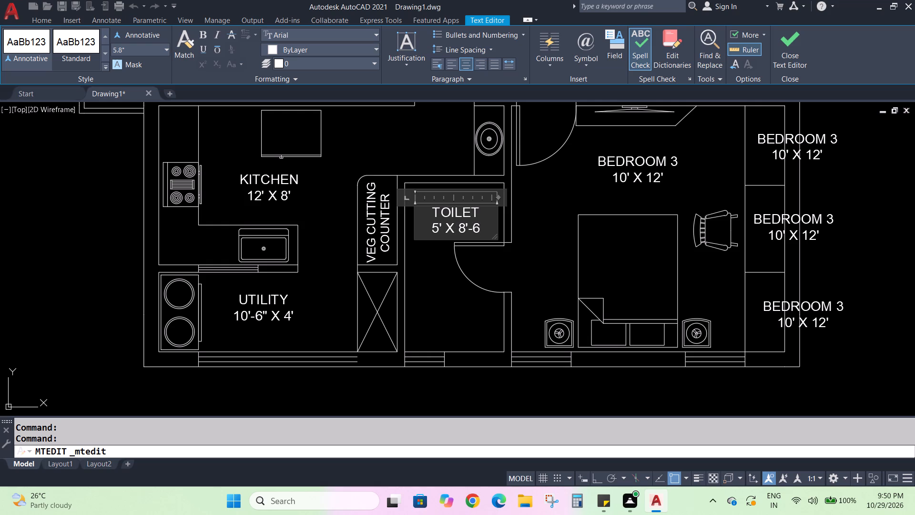
pyautogui.hotkey('shift', '"')
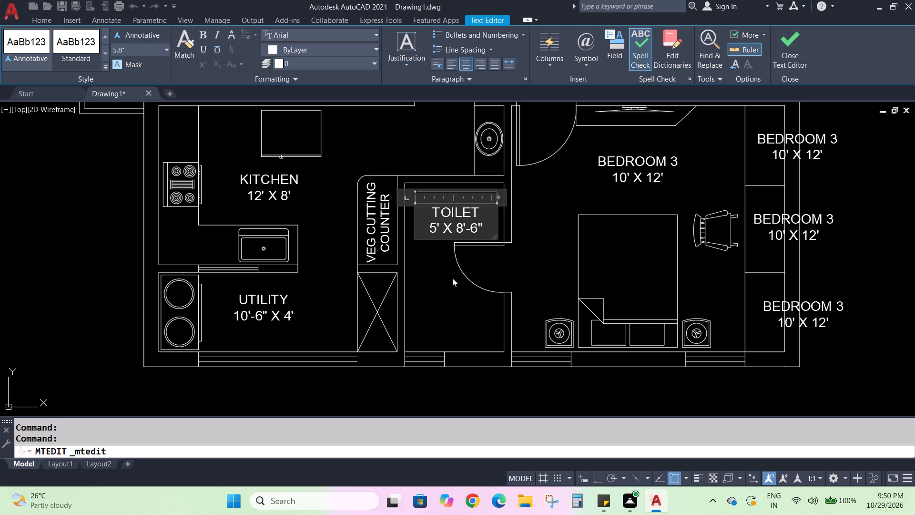
pyautogui.click(450, 282)
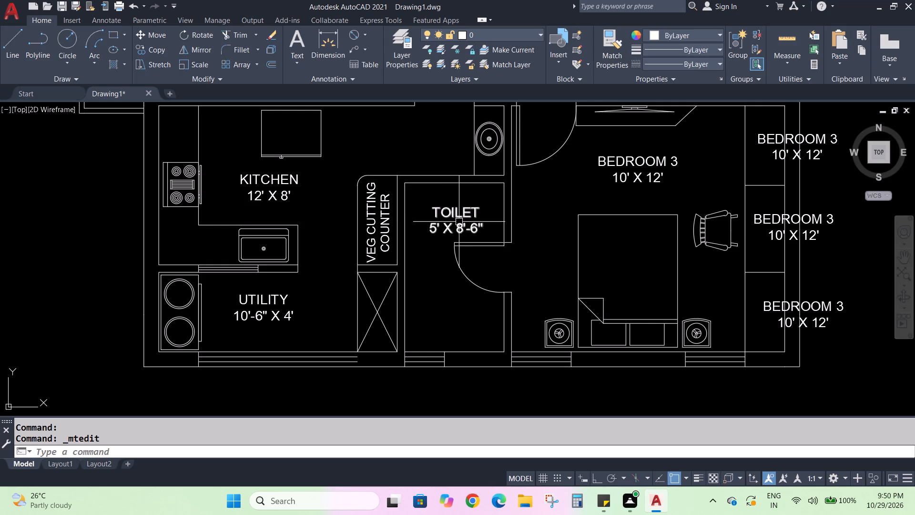
# Change the name in the BEDROOM 3 label above the bed in the room next to the toilet to M-BEDROOM.
pyautogui.moveTo(589, 192); pyautogui.dragTo(588, 193, button='middle')
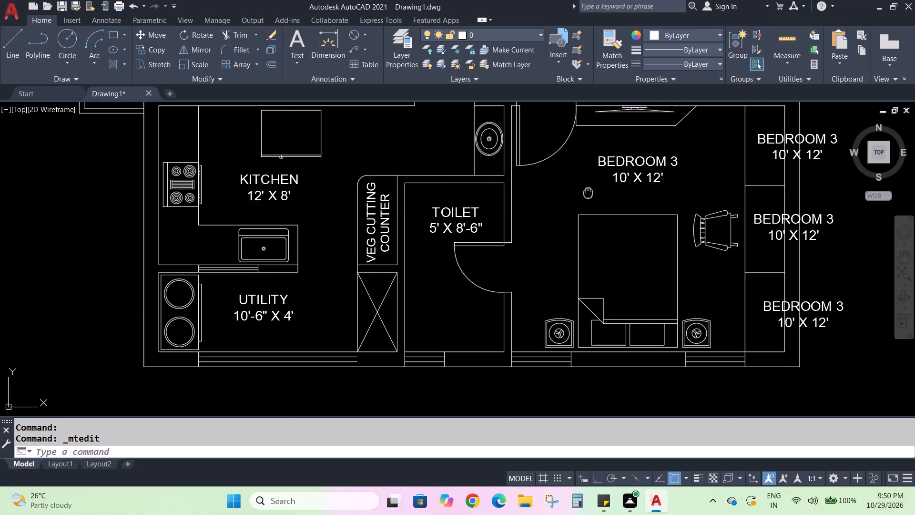
pyautogui.moveTo(588, 193); pyautogui.dragTo(418, 255, button='middle')
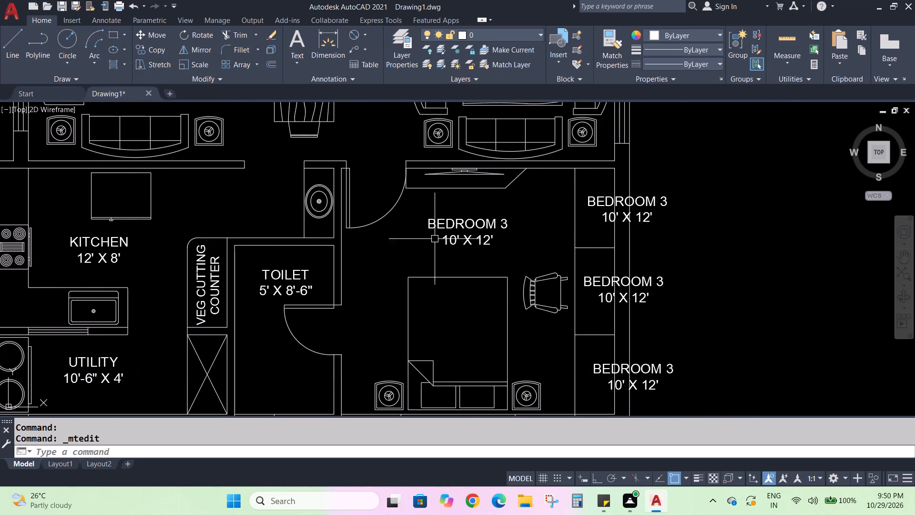
pyautogui.doubleClick(477, 223)
pyautogui.click(502, 225)
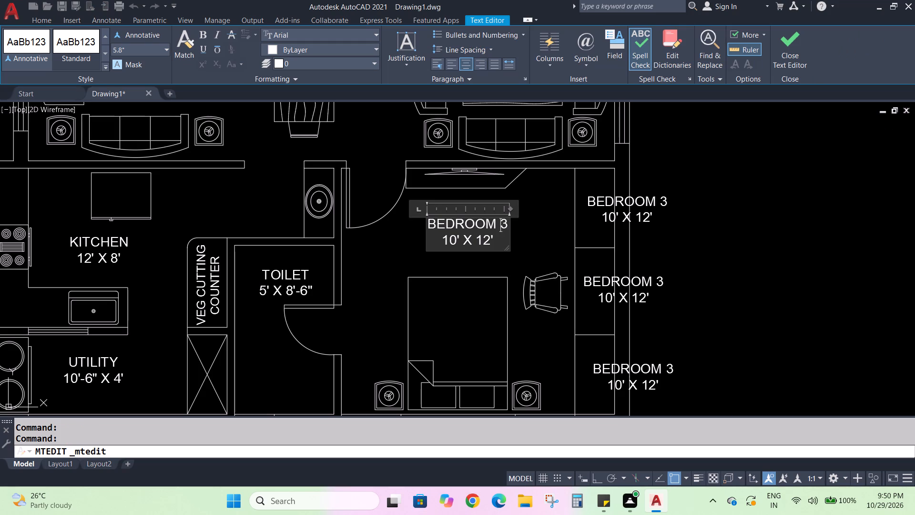
pyautogui.click(503, 225)
pyautogui.click(505, 225)
pyautogui.press('BackSpace')
pyautogui.press('BackSpace')
pyautogui.press('BackSpace')
pyautogui.press('BackSpace')
pyautogui.write('OM')
pyautogui.press('Left')
pyautogui.press('Left')
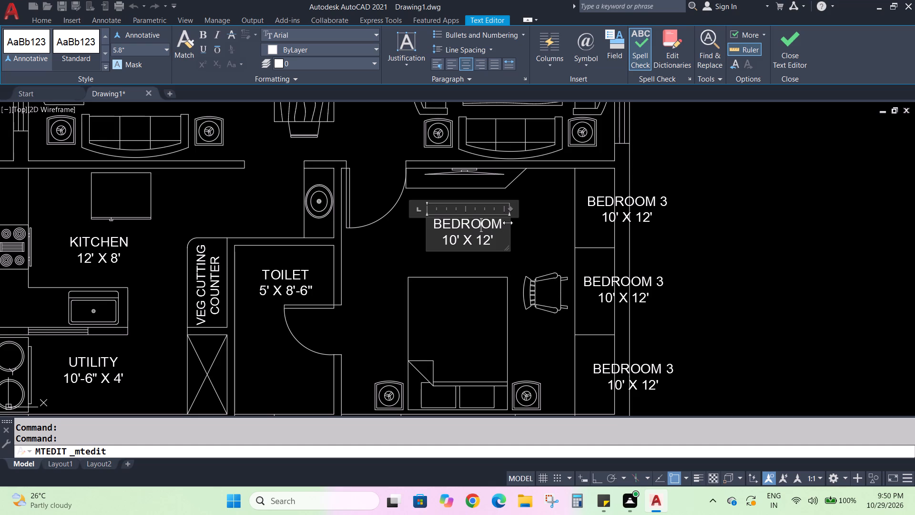
pyautogui.press('Left')
pyautogui.press('Left')
pyautogui.press('Left')
pyautogui.press('Left')
pyautogui.press('Left')
pyautogui.write('M.')
pyautogui.press('BackSpace')
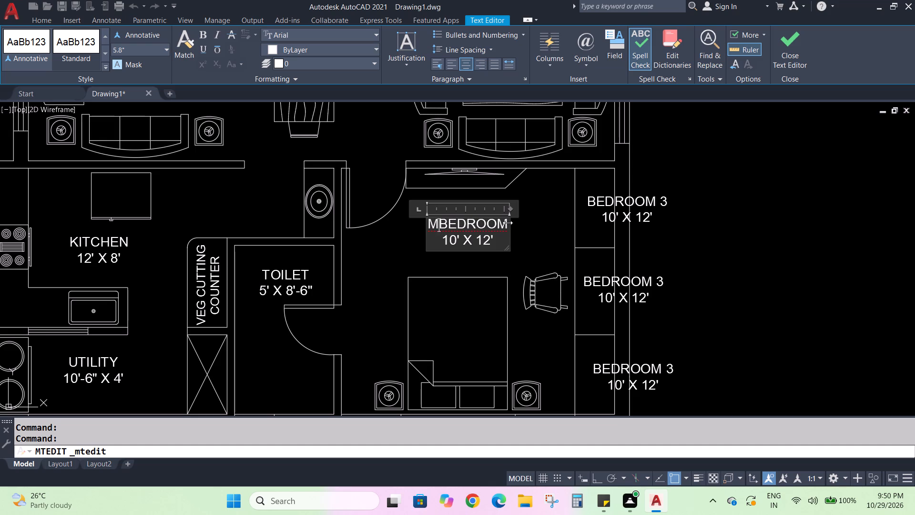
pyautogui.press('-')
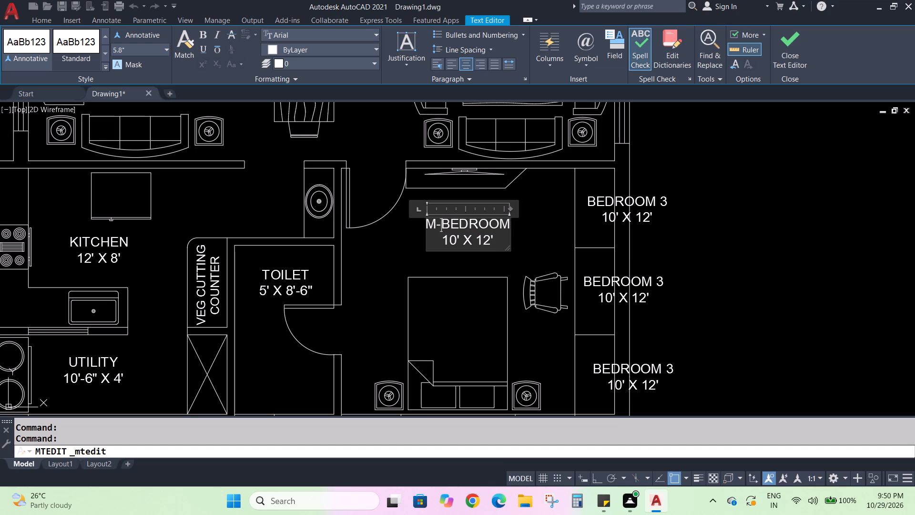
# Set the size line of the M-BEDROOM label to 14' X 12'.
pyautogui.click(457, 244)
pyautogui.press('BackSpace')
pyautogui.press('4')
pyautogui.press('Right')
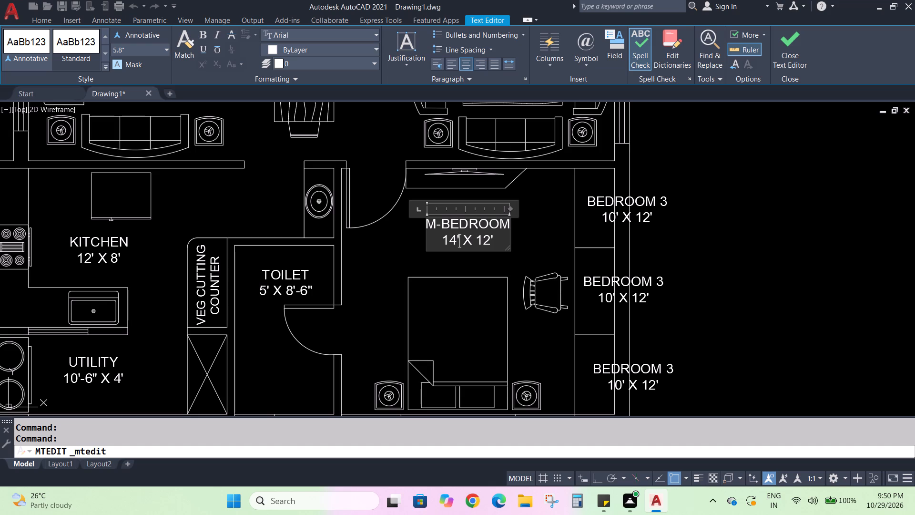
pyautogui.press('Right')
pyautogui.press('Right')
pyautogui.press('Right')
pyautogui.press('Right')
pyautogui.press('Right')
pyautogui.click(524, 237)
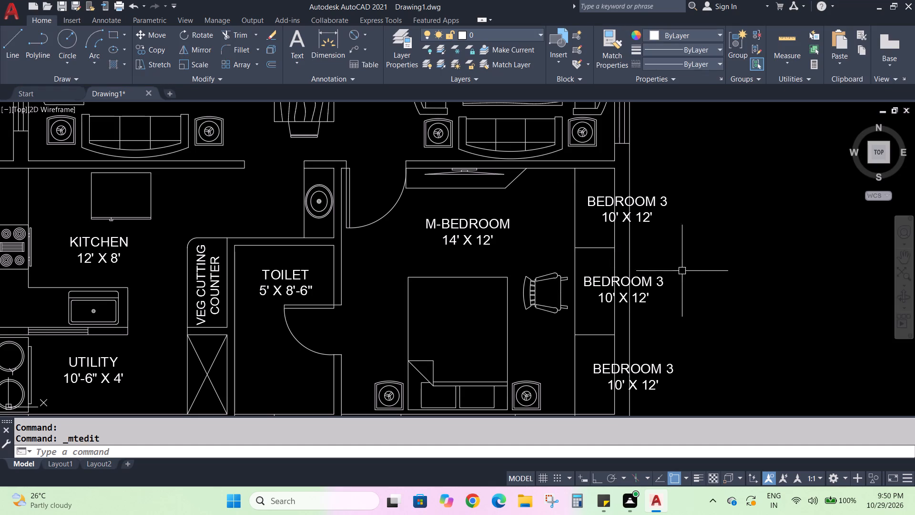
# Replace the whole text of the lowest BEDROOM 3 label beside the master bedroom, including its size line, with WARDROBE.
pyautogui.moveTo(682, 271); pyautogui.dragTo(542, 227, button='middle')
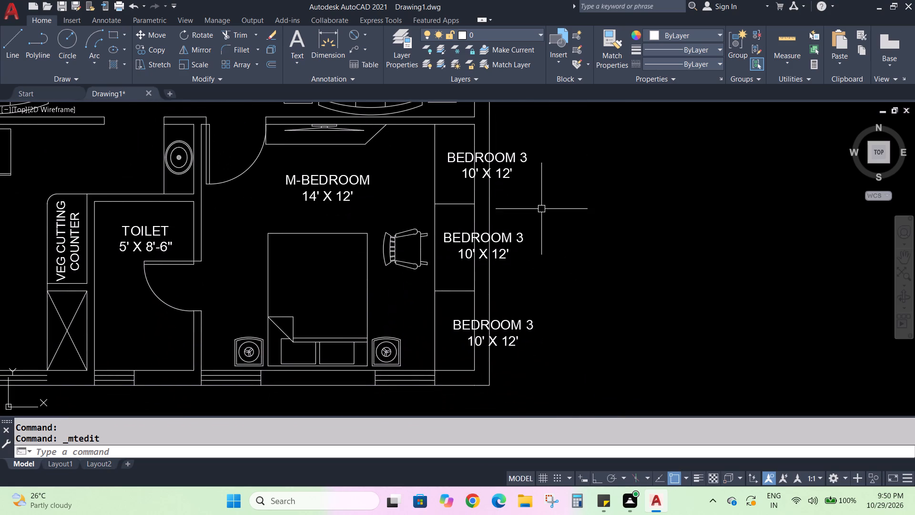
pyautogui.doubleClick(516, 328)
pyautogui.click(523, 339)
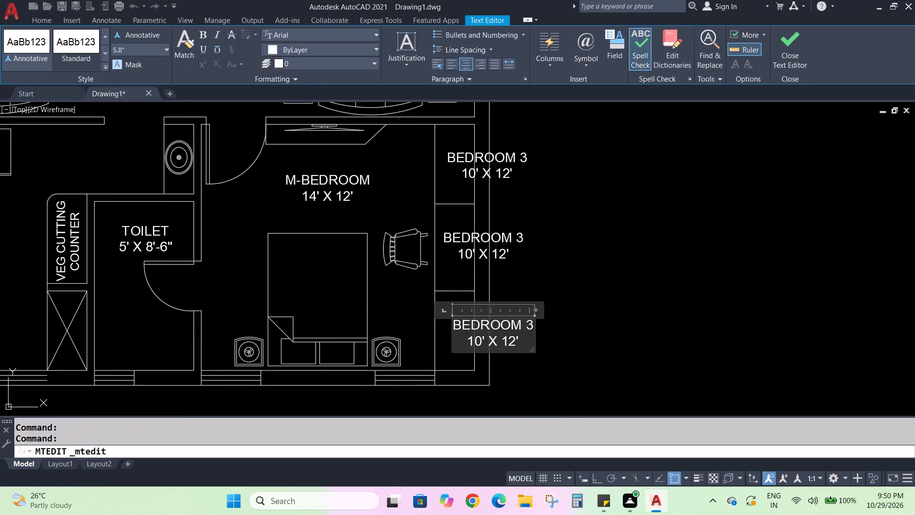
pyautogui.moveTo(523, 339); pyautogui.dragTo(451, 324)
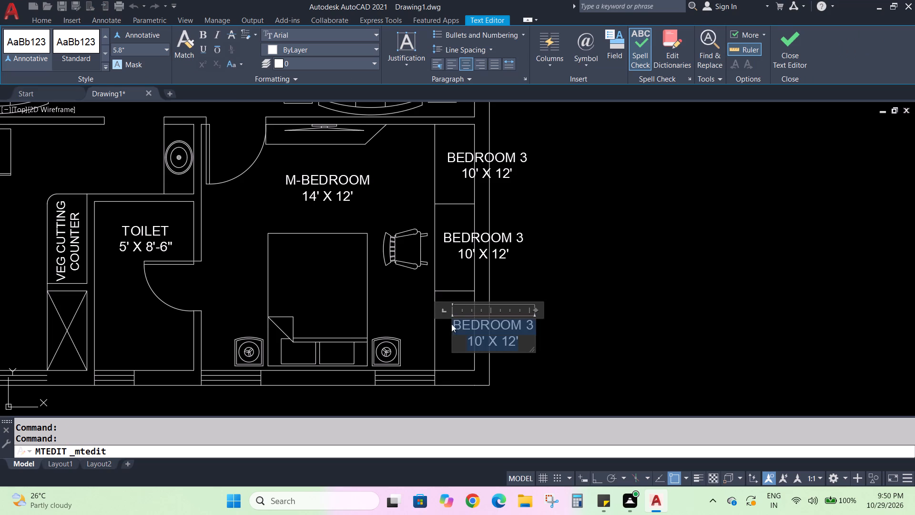
pyautogui.write('WARD')
pyautogui.write('ROBE')
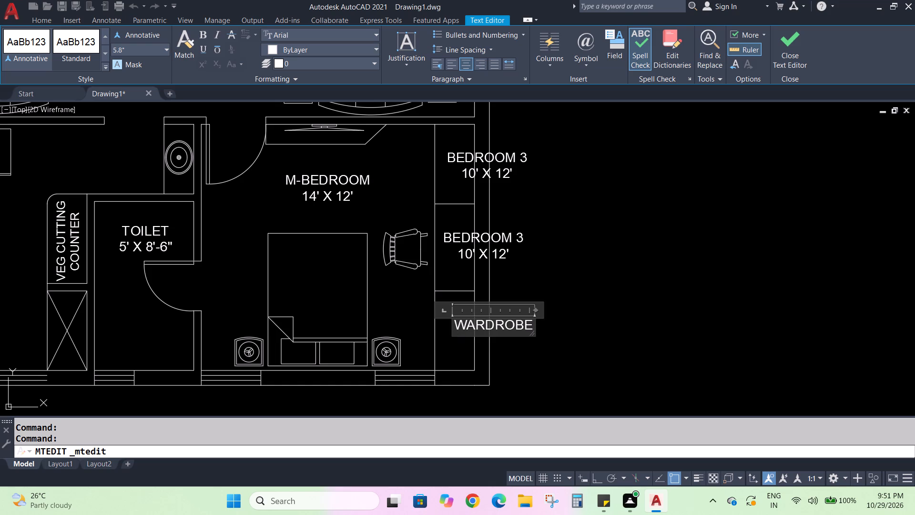
pyautogui.click(567, 330)
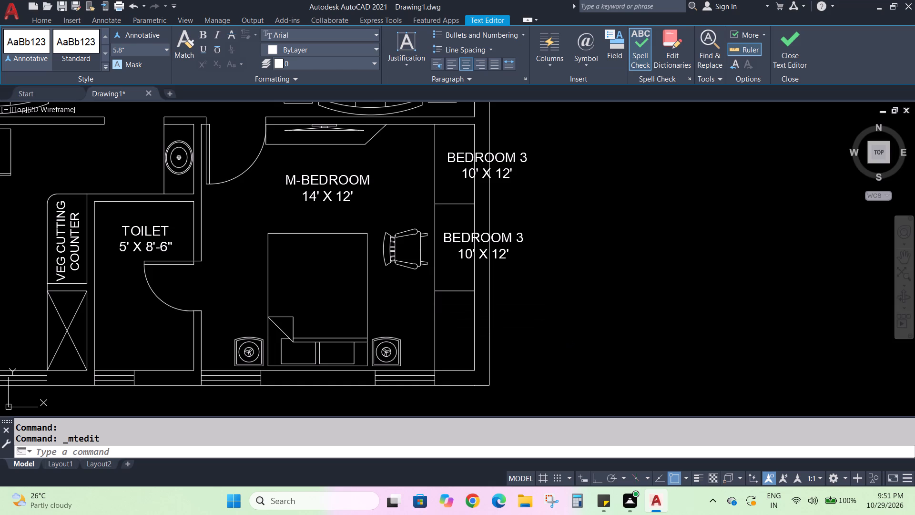
# Rotate the WARDROBE label 90° counterclockwise about its lower-left end with Ortho on, so that it reads vertically.
pyautogui.click(508, 325)
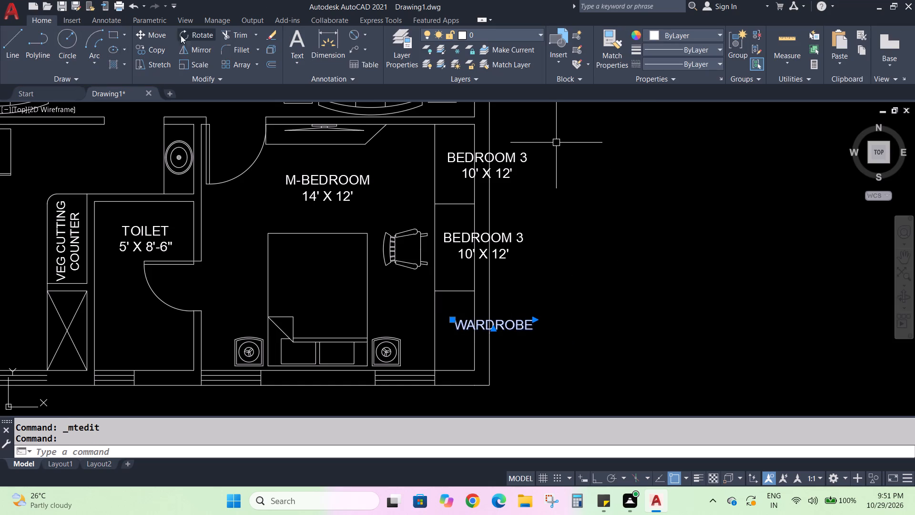
pyautogui.click(185, 35)
pyautogui.click(591, 479)
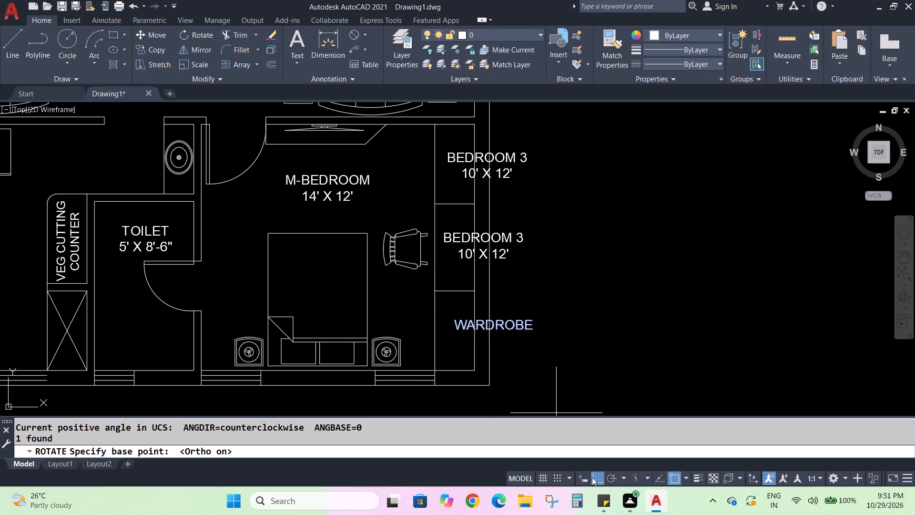
pyautogui.click(458, 330)
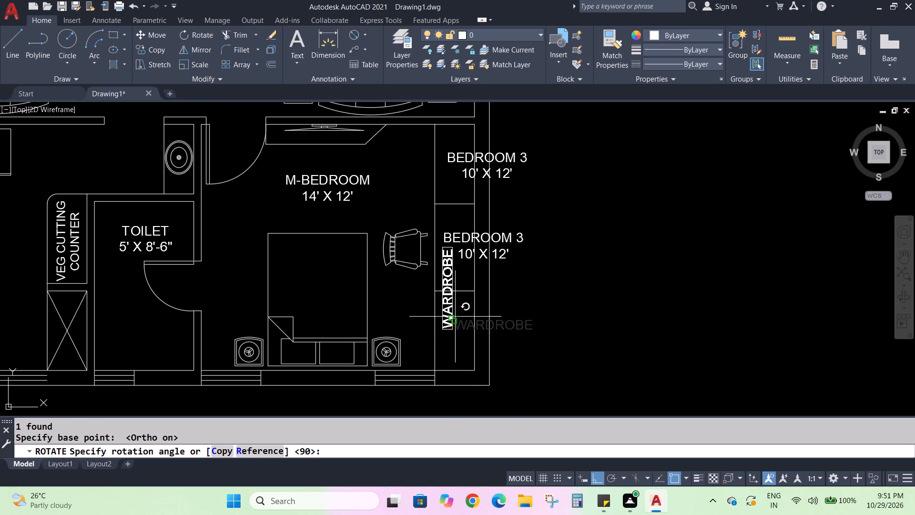
pyautogui.click(455, 317)
# Move the vertical WARDROBE label into the lowest closet compartment of the master bedroom, with its lower end at the bottom edge.
pyautogui.click(451, 309)
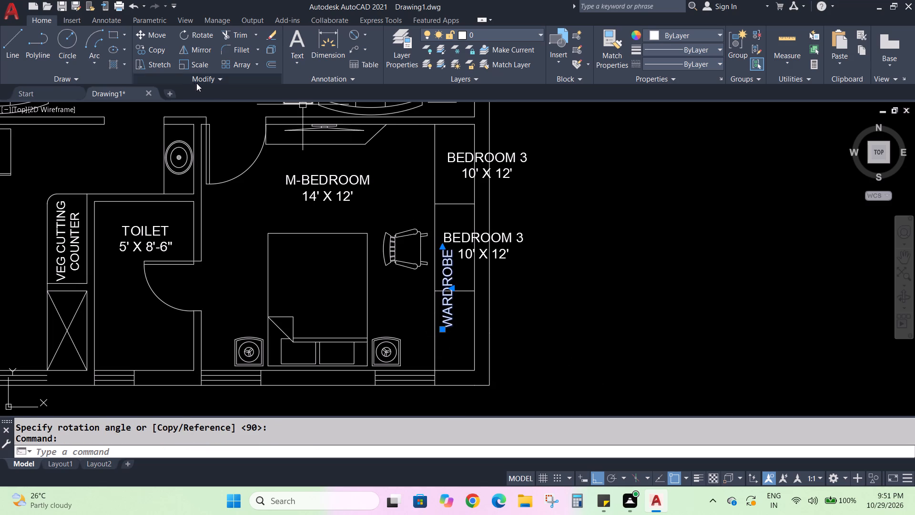
pyautogui.click(152, 41)
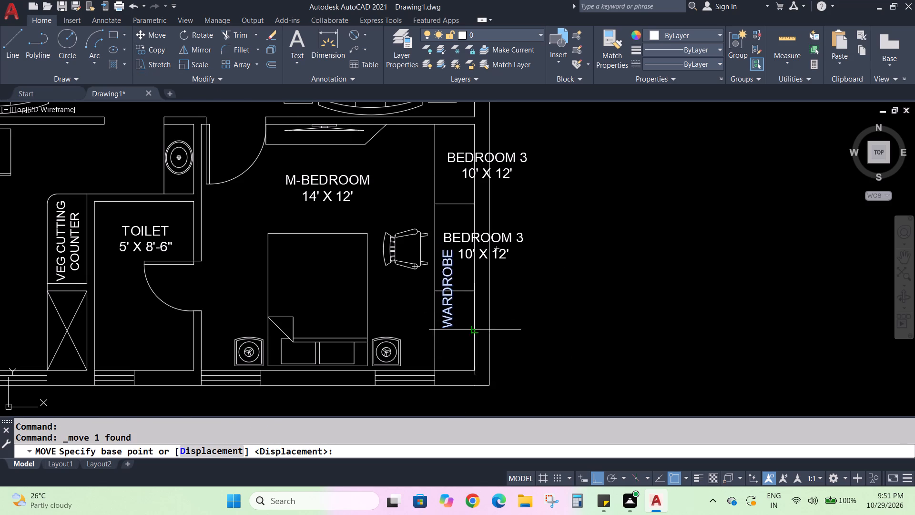
pyautogui.click(444, 326)
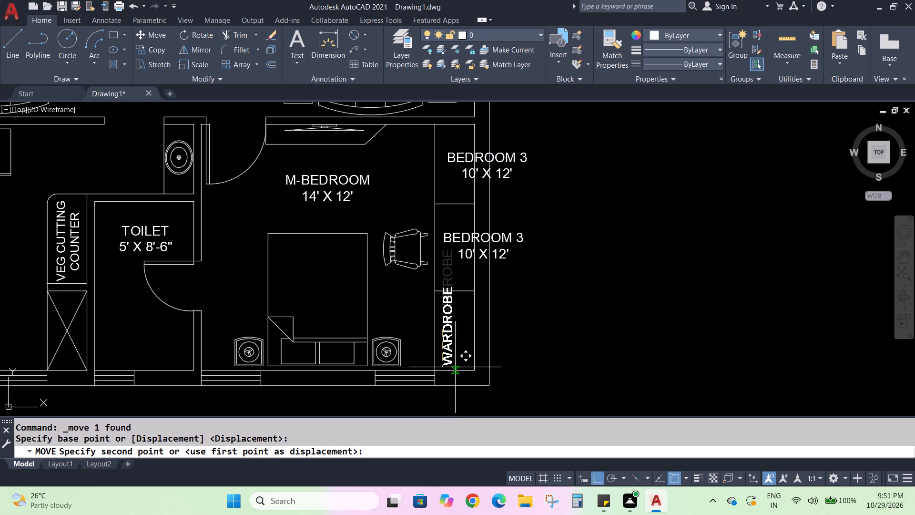
pyautogui.click(457, 370)
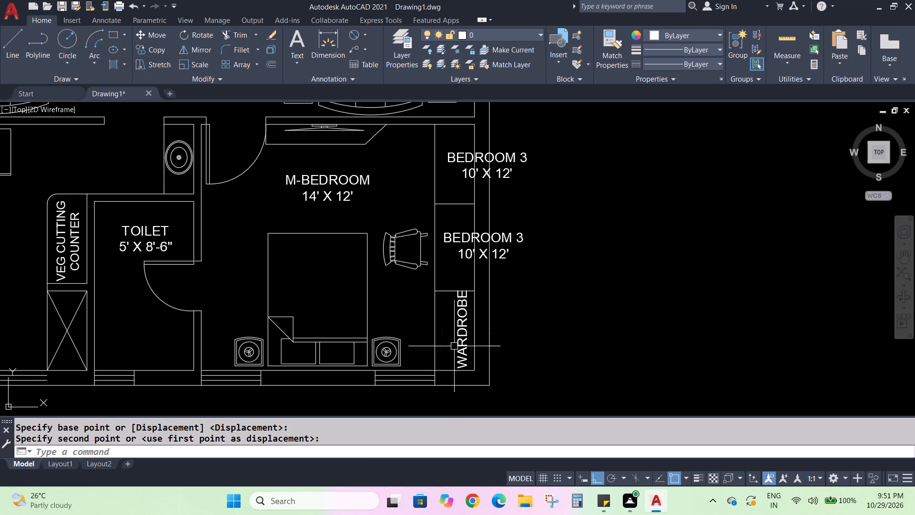
# Scale the WARDROBE label in the master bedroom's lowest closet compartment down slightly about its lower-left end so it fits the compartment's length.
pyautogui.scroll(3, 457, 328)
pyautogui.scroll(-1, 456, 339)
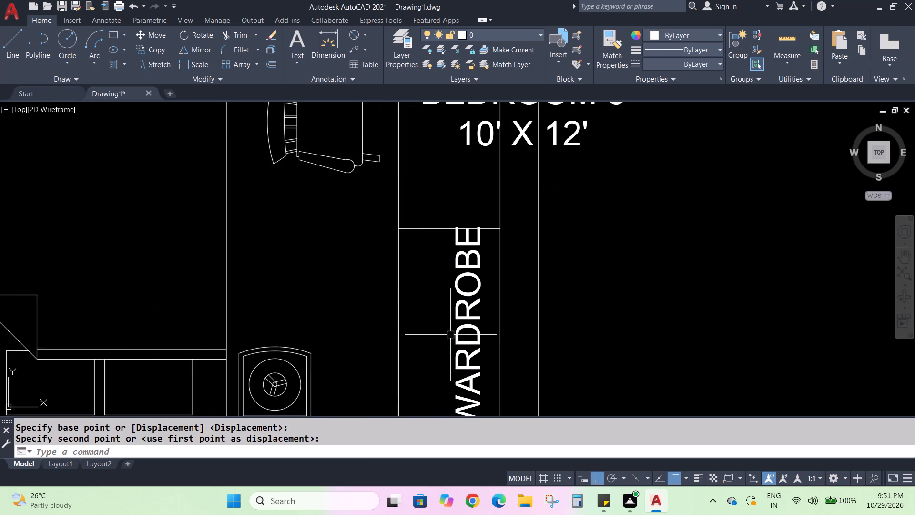
pyautogui.scroll(-1, 450, 334)
pyautogui.moveTo(444, 325); pyautogui.dragTo(430, 222, button='middle')
pyautogui.scroll(1, 430, 222)
pyautogui.click(457, 285)
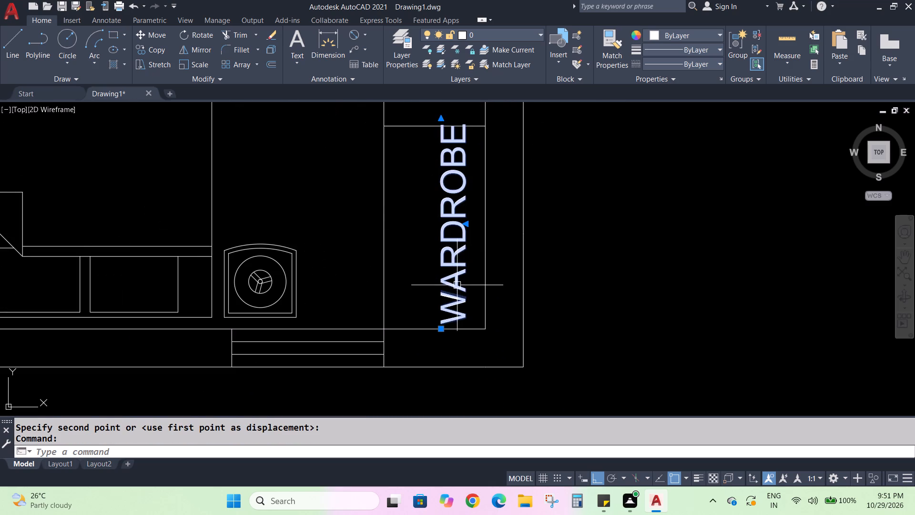
pyautogui.click(192, 63)
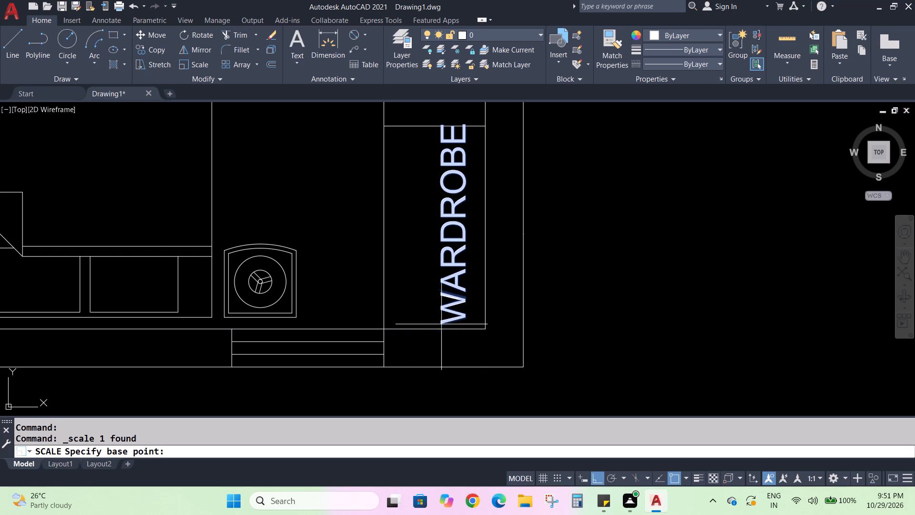
pyautogui.click(443, 322)
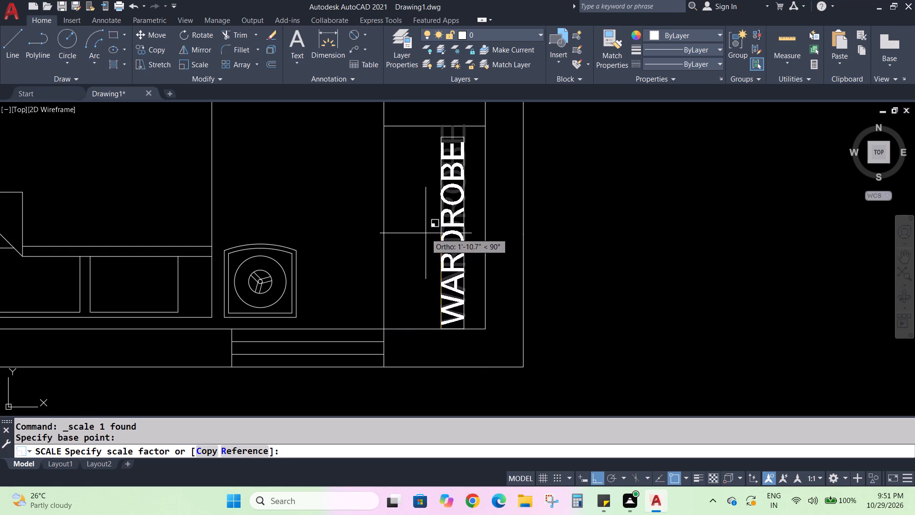
pyautogui.click(426, 233)
# Move the scaled WARDROBE label with Ortho off so that it sits centred in the lowest closet compartment.
pyautogui.click(446, 239)
pyautogui.click(166, 33)
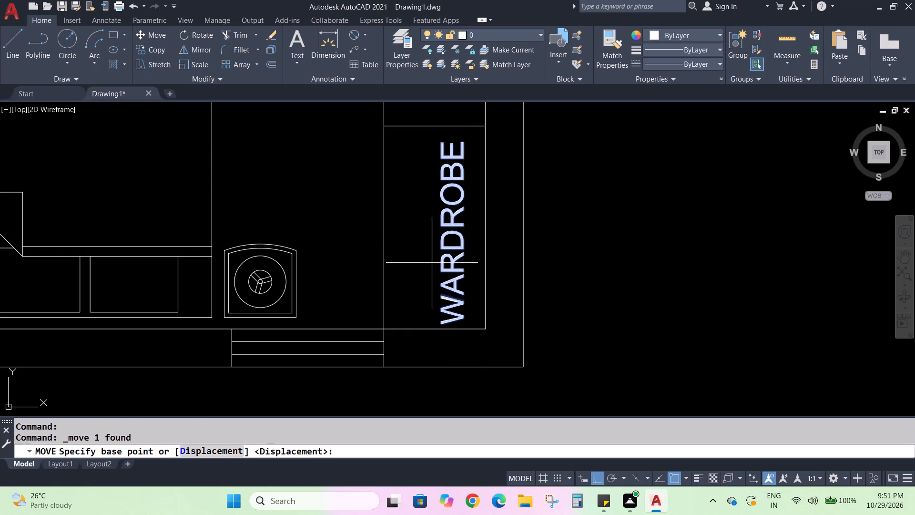
pyautogui.click(447, 262)
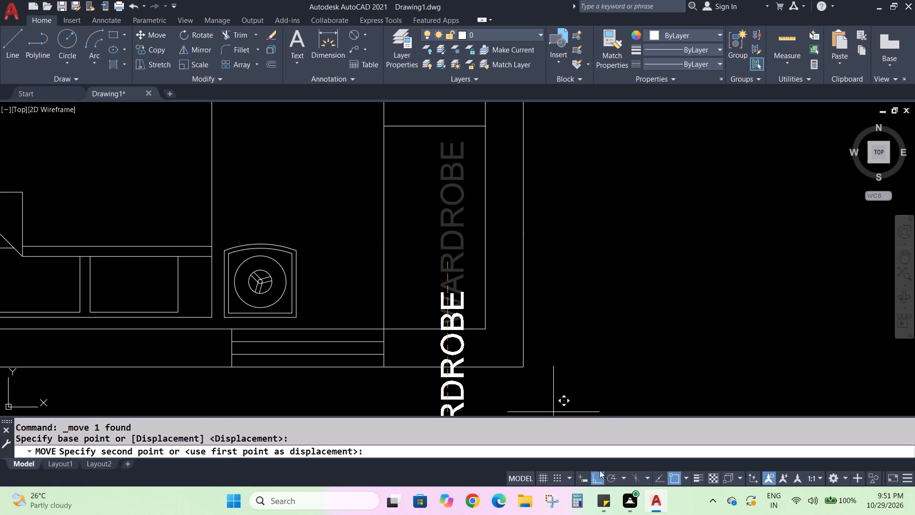
pyautogui.click(599, 474)
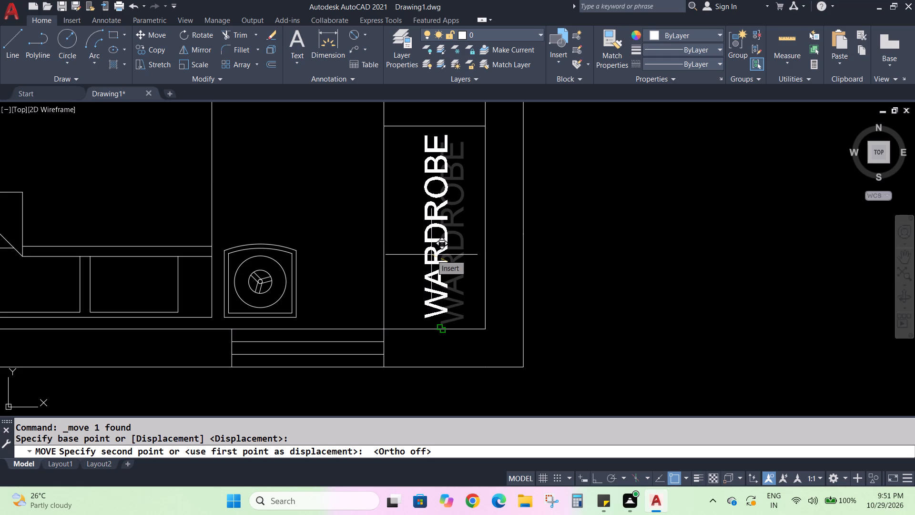
pyautogui.click(431, 256)
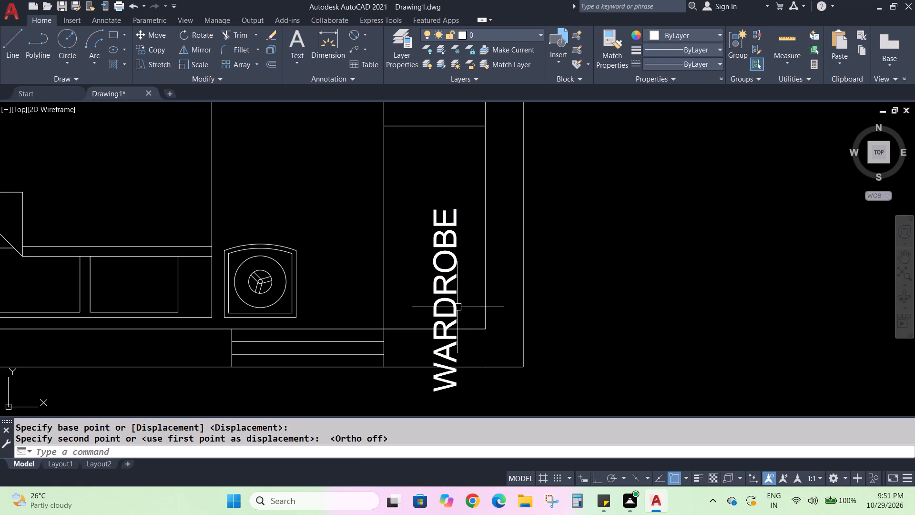
pyautogui.click(438, 286)
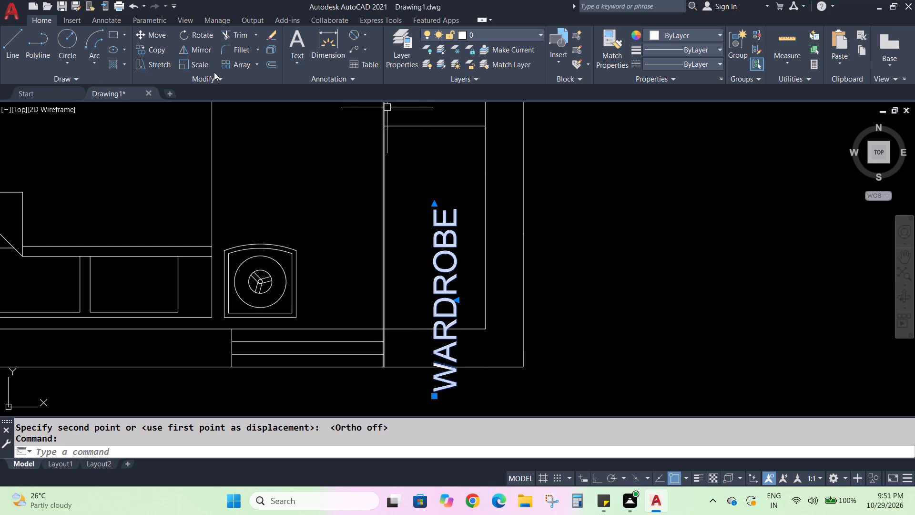
pyautogui.click(148, 34)
pyautogui.click(437, 305)
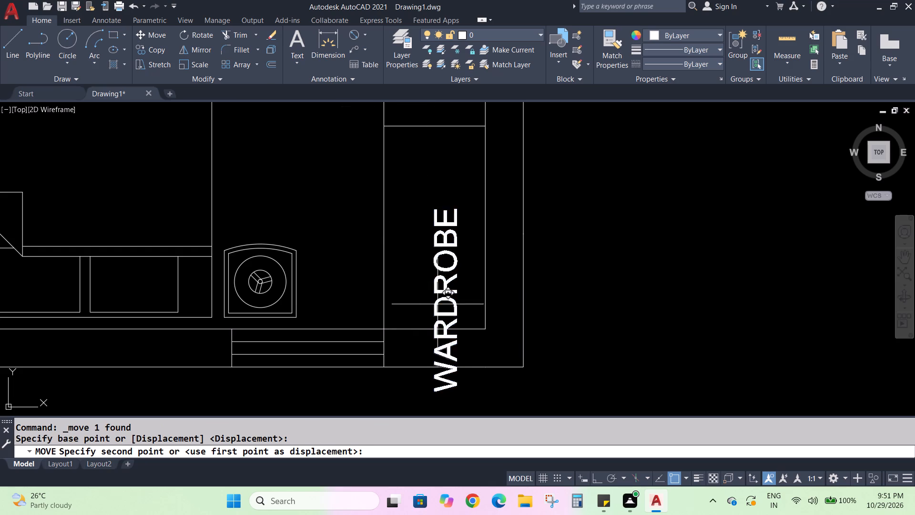
pyautogui.click(429, 232)
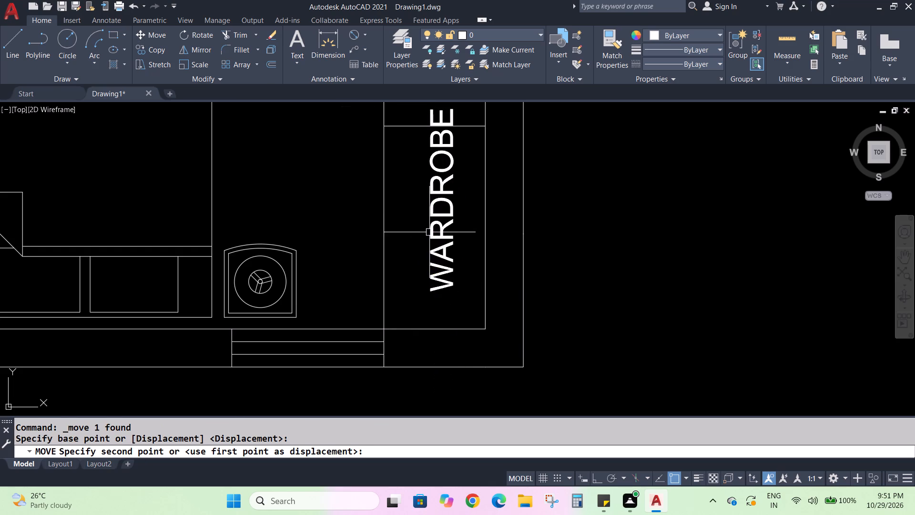
pyautogui.click(435, 222)
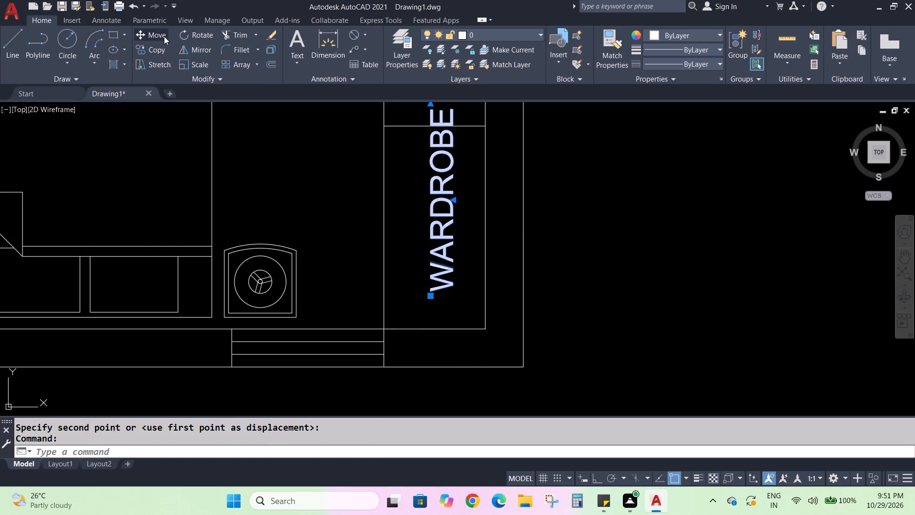
pyautogui.click(164, 36)
pyautogui.scroll(1, 369, 176)
pyautogui.click(477, 226)
pyautogui.scroll(-1, 475, 264)
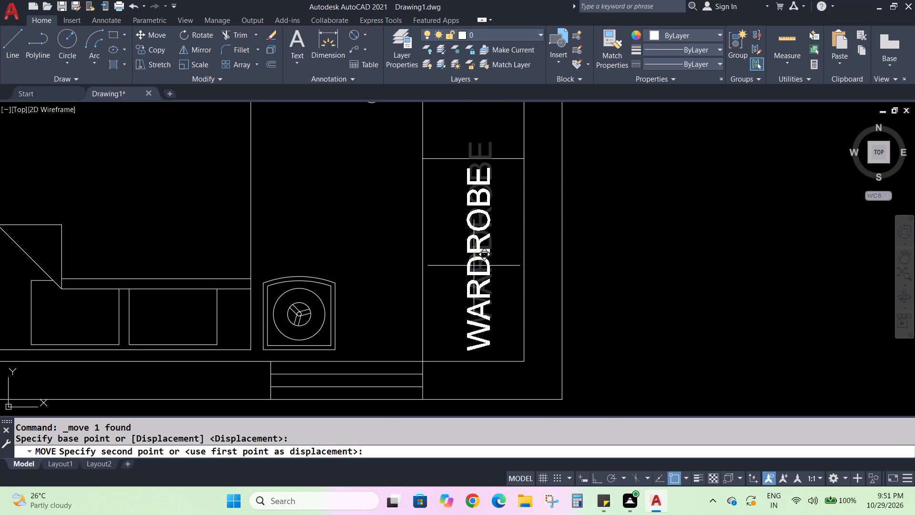
pyautogui.click(474, 266)
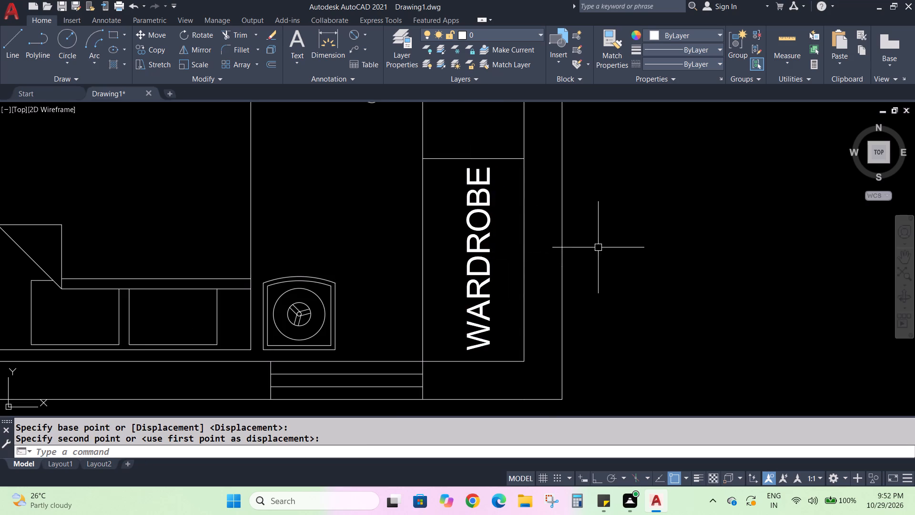
# Delete the BEDROOM 3 label beside the uppermost closet compartment of the master bedroom.
pyautogui.scroll(-1, 600, 247)
pyautogui.moveTo(612, 246); pyautogui.dragTo(651, 382, button='middle')
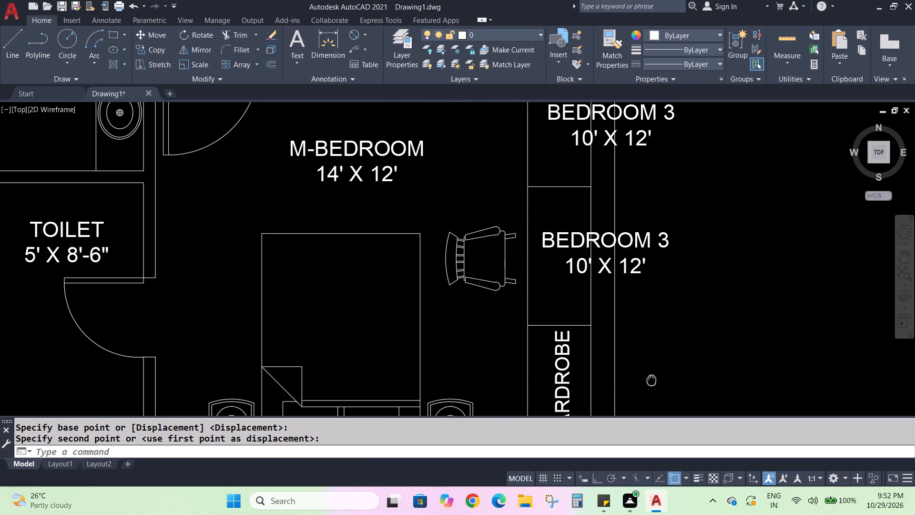
pyautogui.moveTo(651, 382); pyautogui.dragTo(652, 384, button='middle')
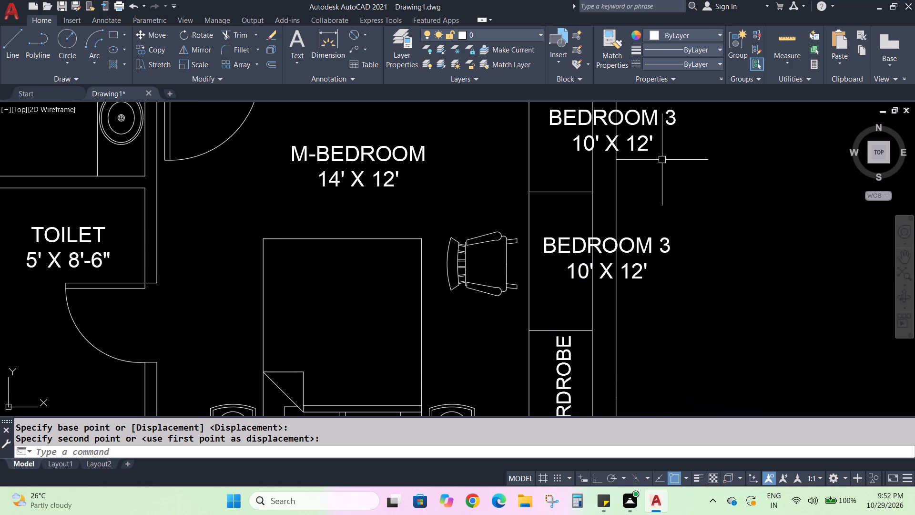
pyautogui.click(645, 142)
pyautogui.press('Delete')
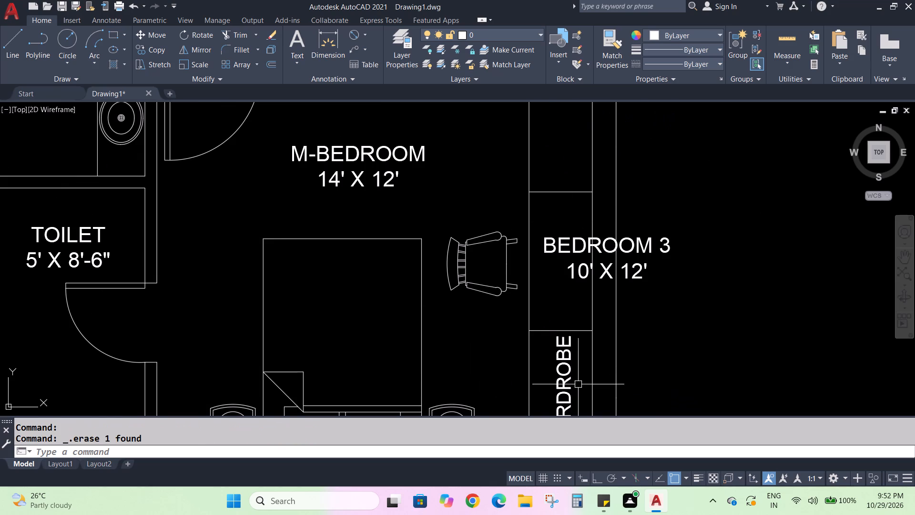
# Copy the vertical WARDROBE label from the lowest closet compartment into the uppermost one.
pyautogui.click(568, 377)
pyautogui.click(138, 49)
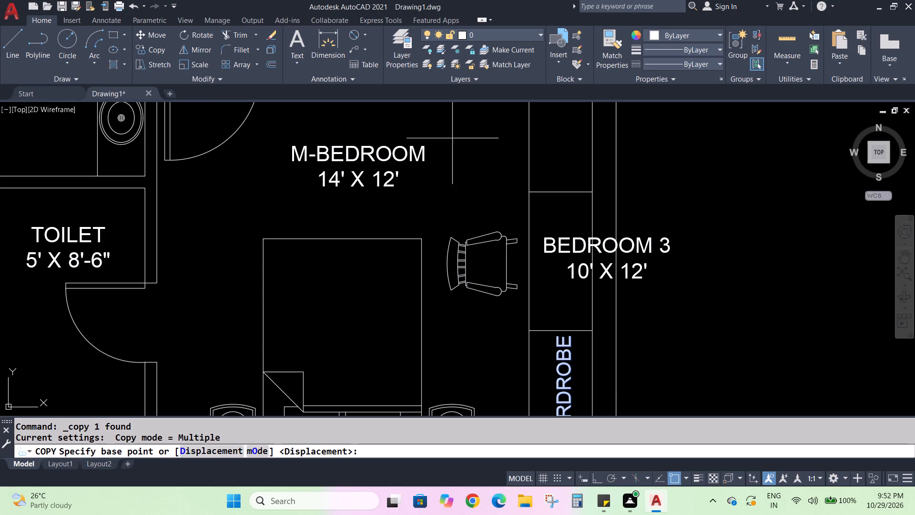
pyautogui.click(564, 359)
pyautogui.scroll(-1, 568, 246)
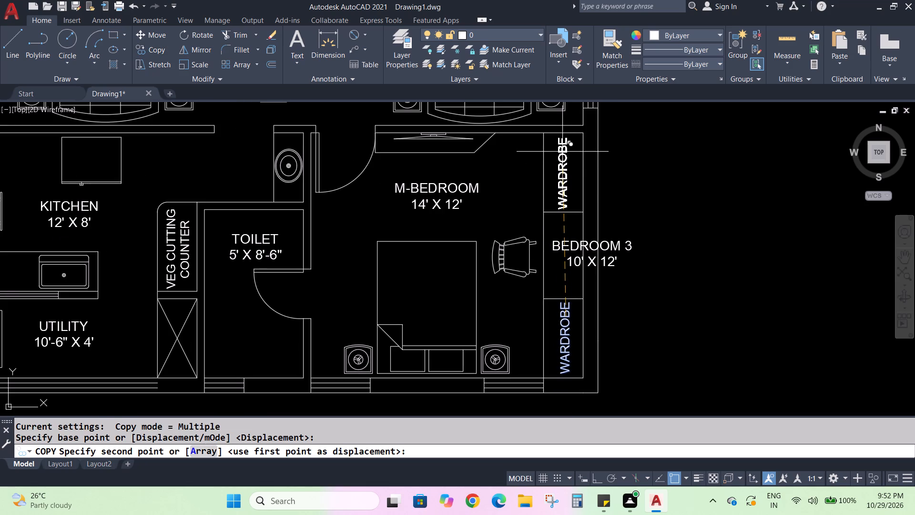
pyautogui.click(562, 152)
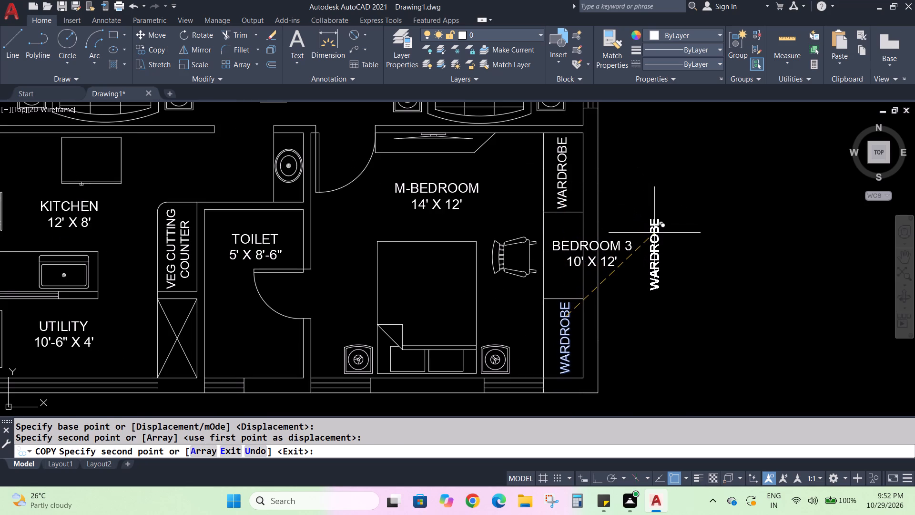
pyautogui.press('Escape')
# Replace the whole text of the remaining BEDROOM 3 label, including its size line, with DRESSING and narrow its text box to fit.
pyautogui.doubleClick(570, 247)
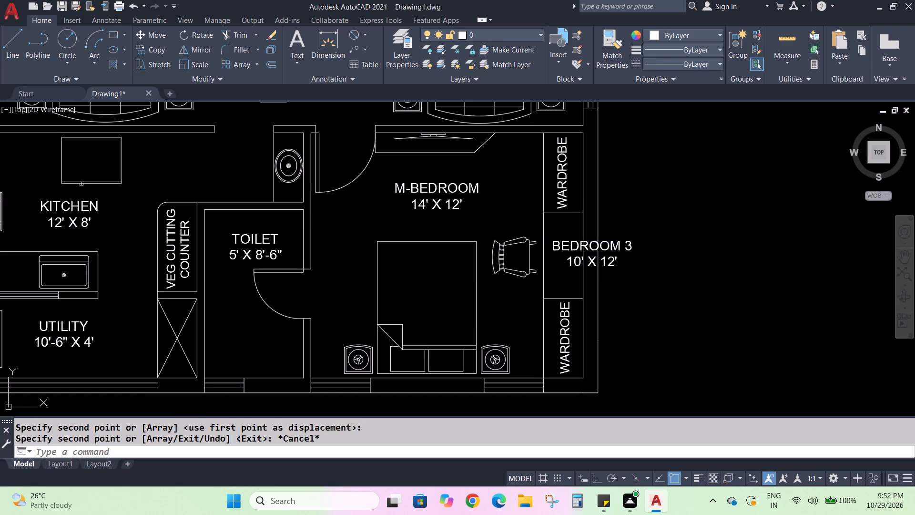
pyautogui.moveTo(620, 259); pyautogui.dragTo(584, 257)
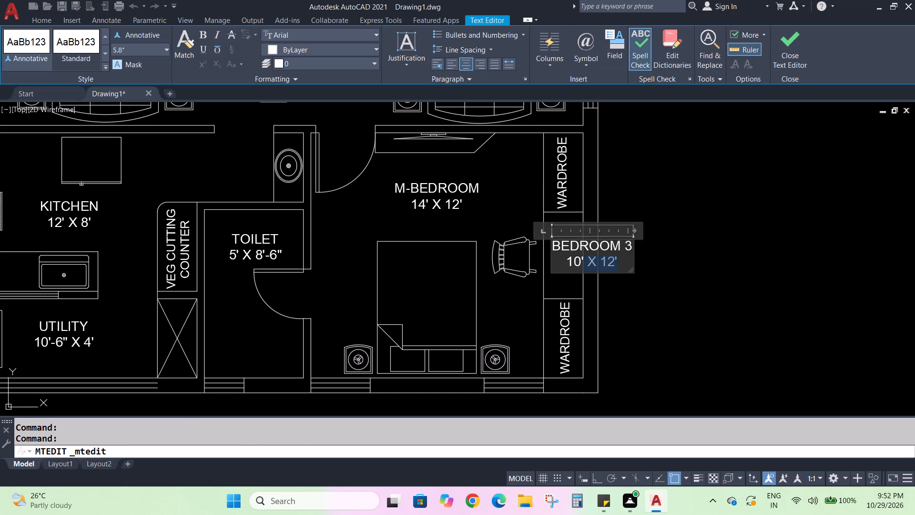
pyautogui.moveTo(584, 257); pyautogui.dragTo(555, 245)
pyautogui.press('BackSpace')
pyautogui.write('DRESS')
pyautogui.write('ING')
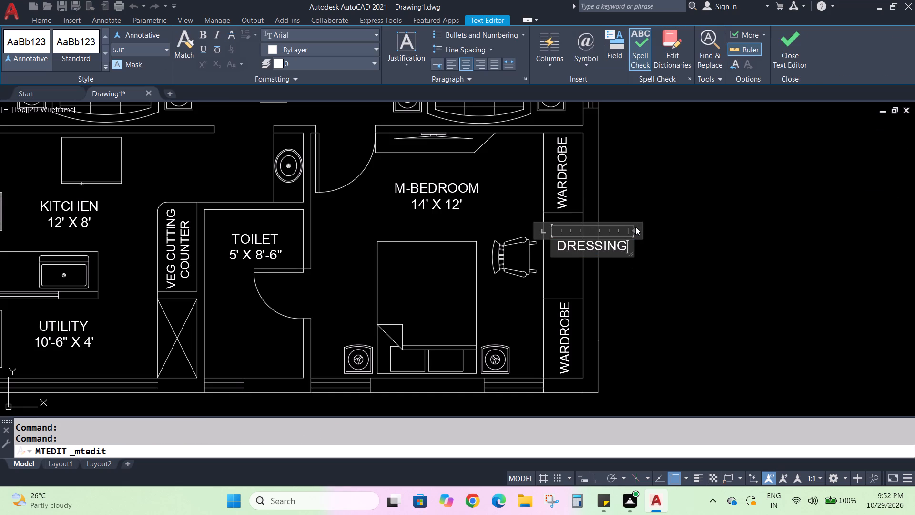
pyautogui.moveTo(635, 230); pyautogui.dragTo(626, 233)
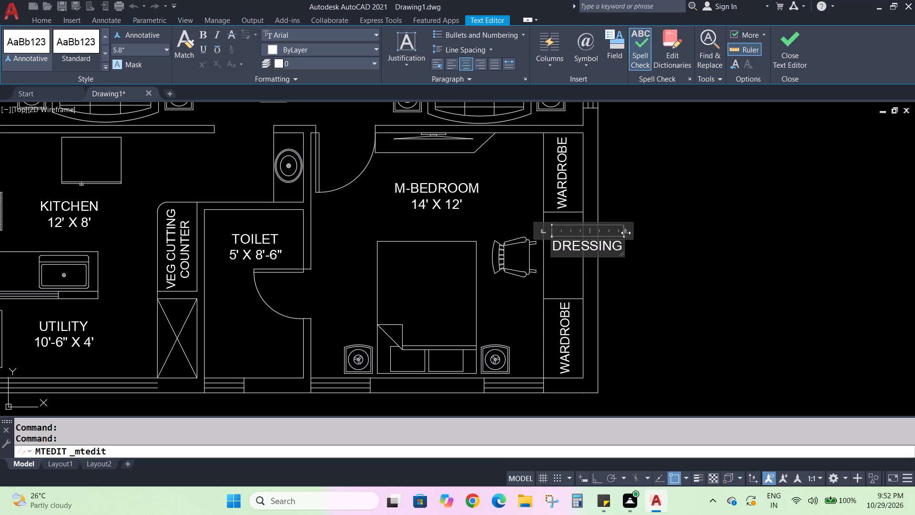
pyautogui.click(680, 260)
# Rotate the DRESSING label 90° counterclockwise about a point on the text with Ortho on, so that it reads vertically.
pyautogui.click(565, 249)
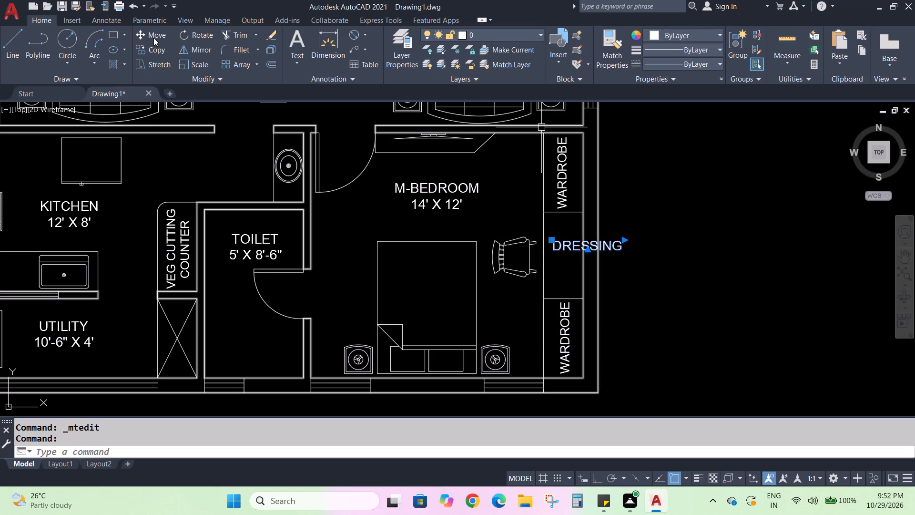
pyautogui.click(191, 35)
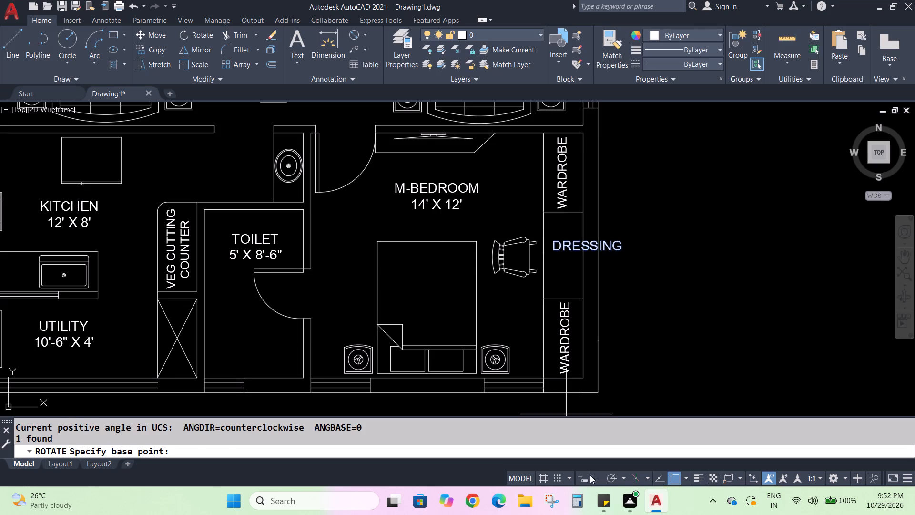
pyautogui.click(595, 475)
pyautogui.click(600, 247)
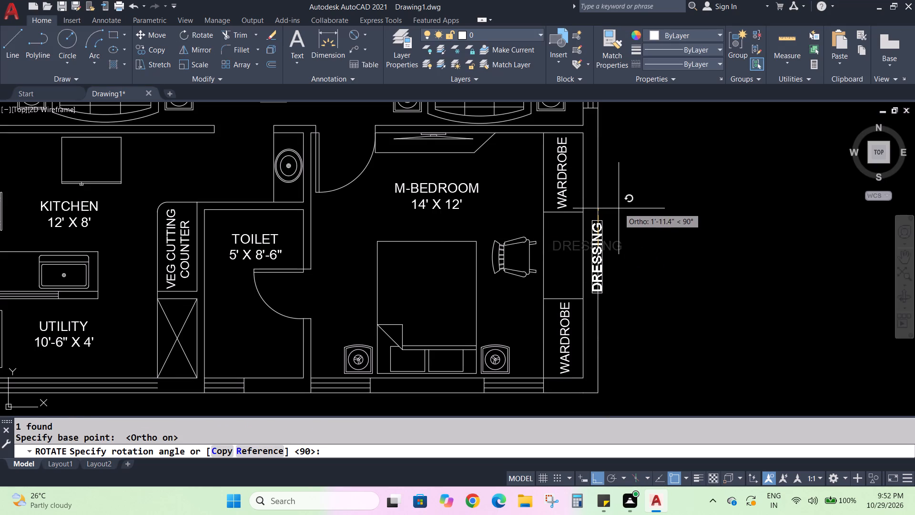
pyautogui.click(619, 208)
# Move the vertical DRESSING label horizontally into the middle closet compartment, in line with the WARDROBE labels.
pyautogui.click(602, 261)
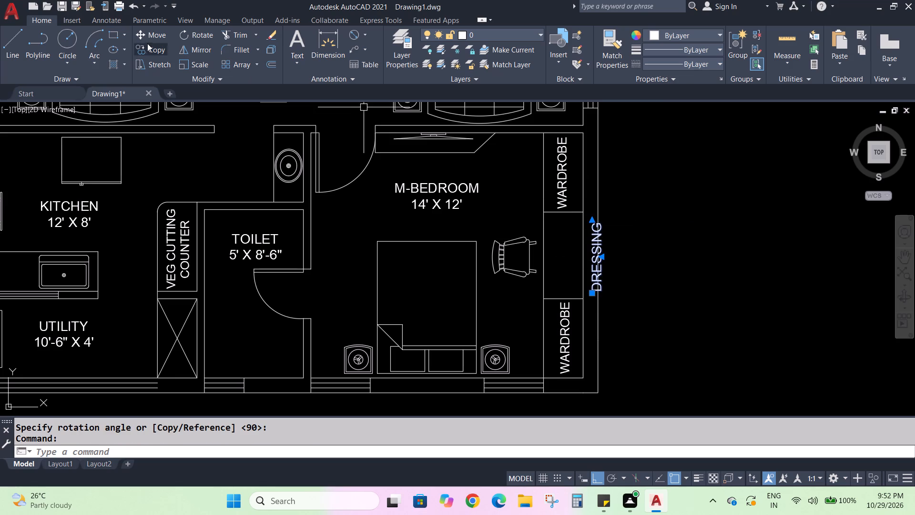
pyautogui.click(144, 39)
pyautogui.click(594, 258)
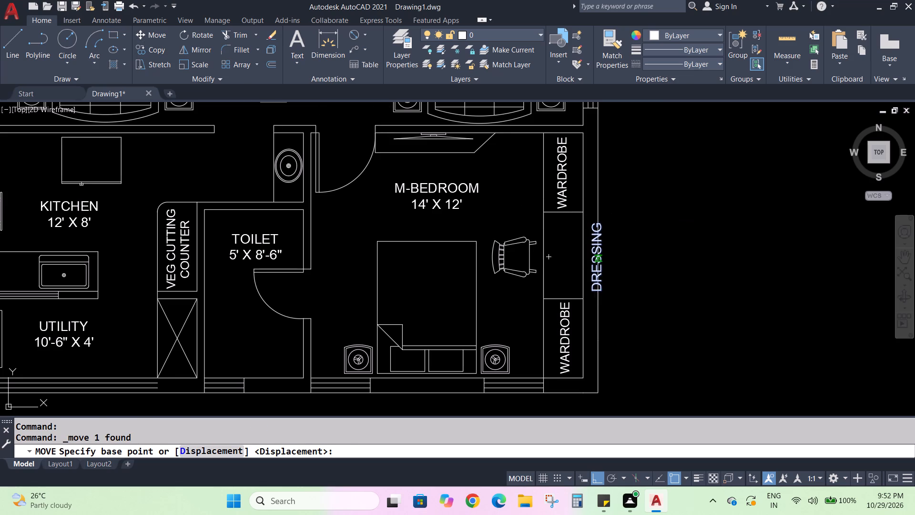
pyautogui.click(565, 251)
pyautogui.click(662, 263)
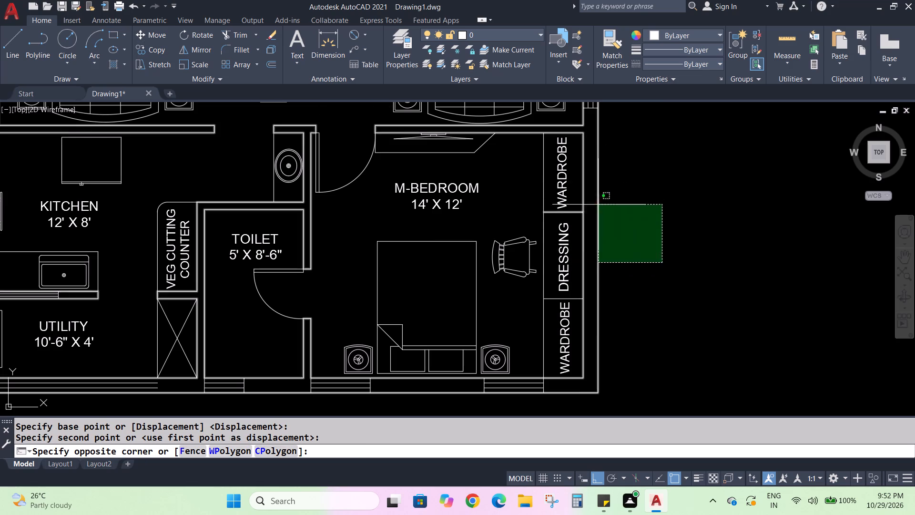
pyautogui.click(775, 256)
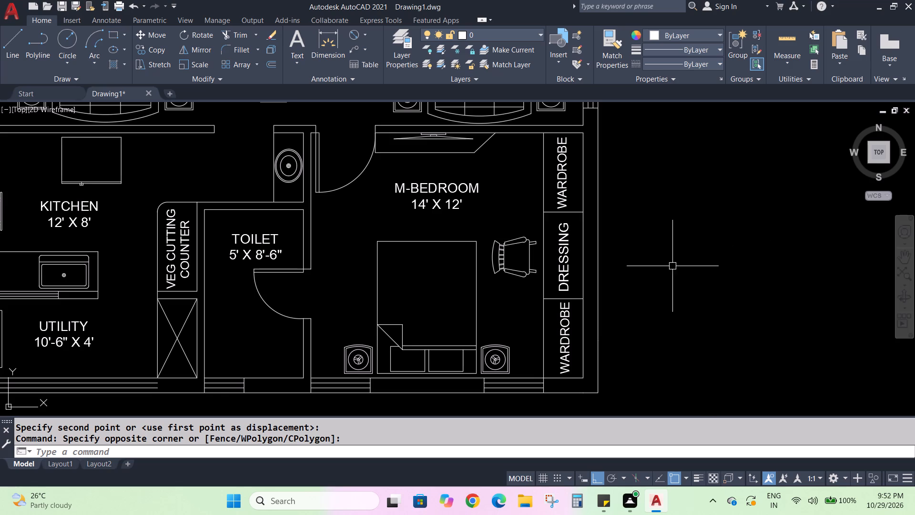
# Move the upper WARDROBE label about 0.9" to the right so that it is centred across the width of its compartment.
pyautogui.click(563, 176)
pyautogui.scroll(1, 508, 186)
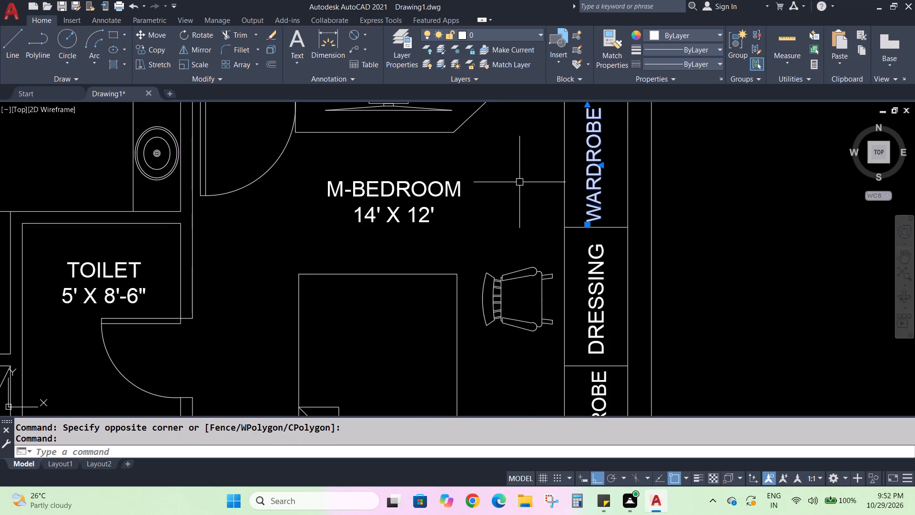
pyautogui.scroll(1, 520, 182)
pyautogui.moveTo(520, 184); pyautogui.dragTo(478, 293, button='middle')
pyautogui.click(153, 30)
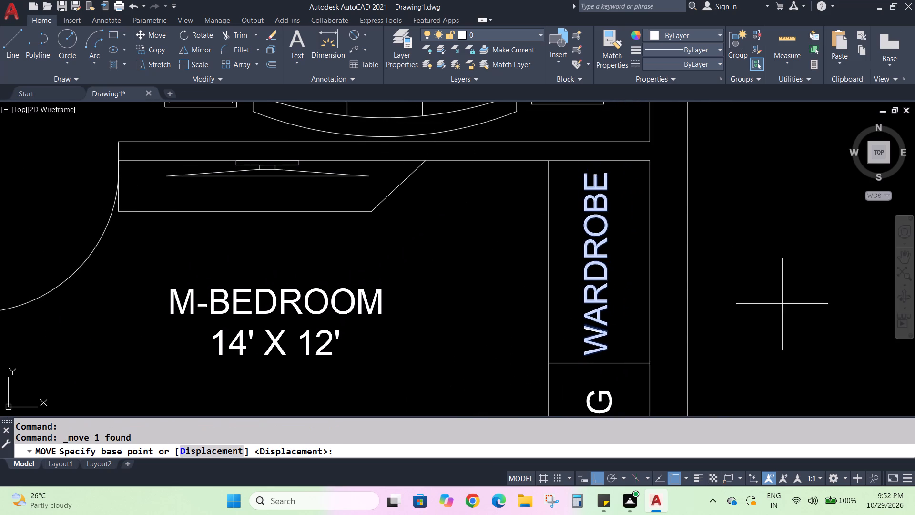
pyautogui.click(602, 264)
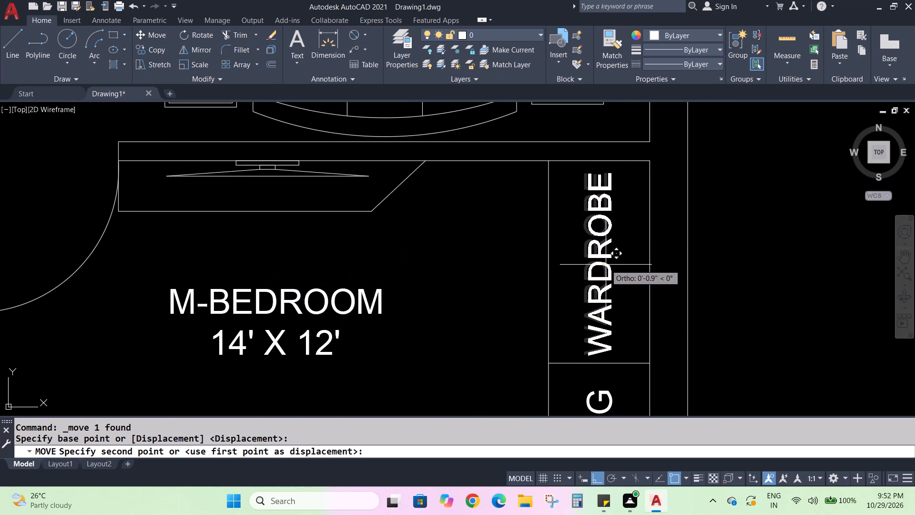
pyautogui.click(606, 265)
pyautogui.scroll(-3, 754, 266)
pyautogui.moveTo(799, 338); pyautogui.dragTo(815, 353, button='middle')
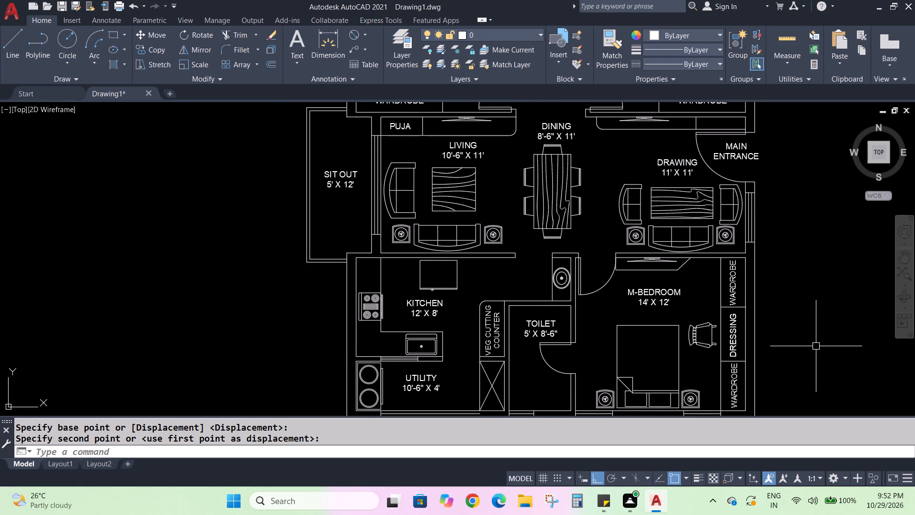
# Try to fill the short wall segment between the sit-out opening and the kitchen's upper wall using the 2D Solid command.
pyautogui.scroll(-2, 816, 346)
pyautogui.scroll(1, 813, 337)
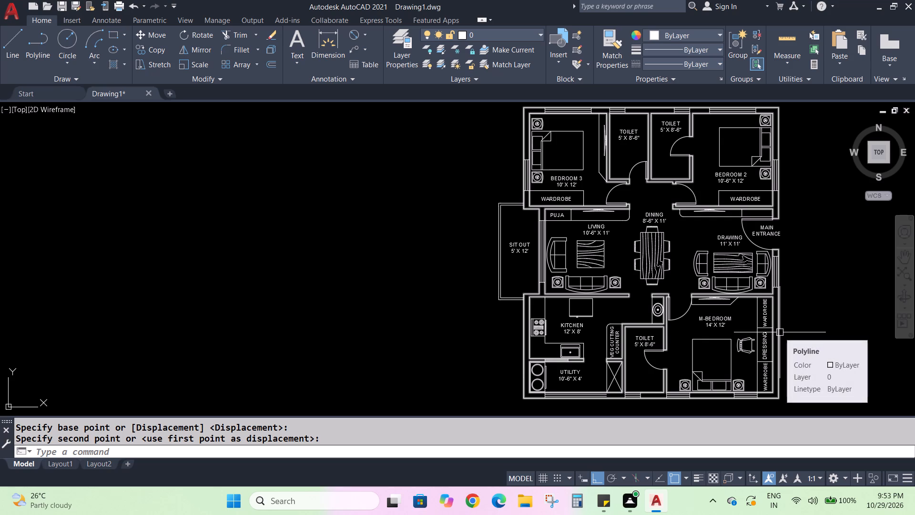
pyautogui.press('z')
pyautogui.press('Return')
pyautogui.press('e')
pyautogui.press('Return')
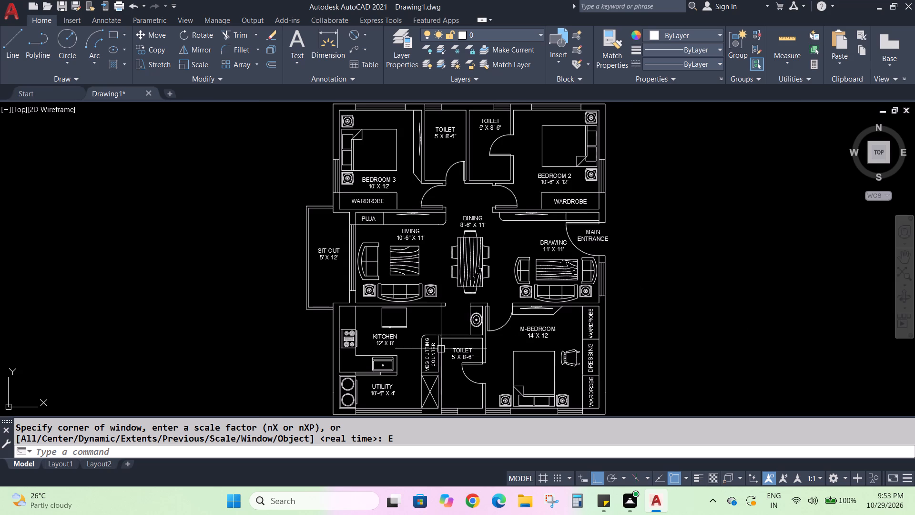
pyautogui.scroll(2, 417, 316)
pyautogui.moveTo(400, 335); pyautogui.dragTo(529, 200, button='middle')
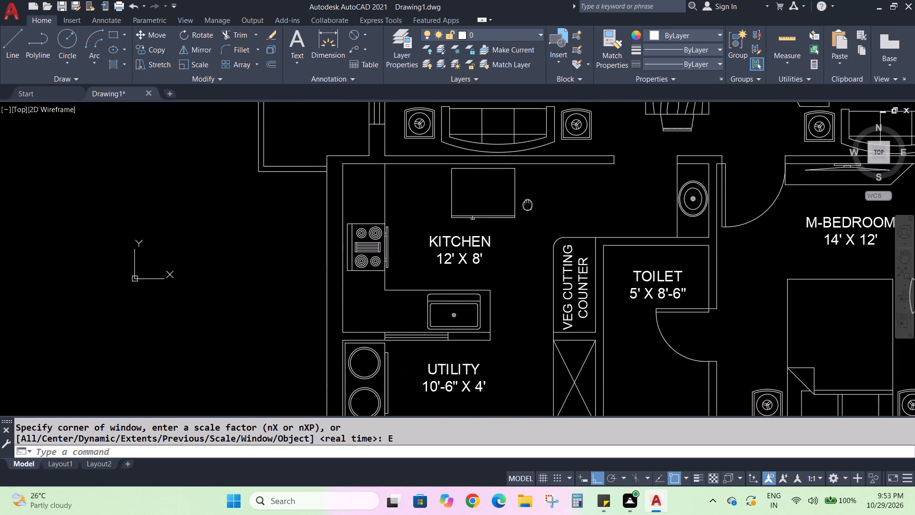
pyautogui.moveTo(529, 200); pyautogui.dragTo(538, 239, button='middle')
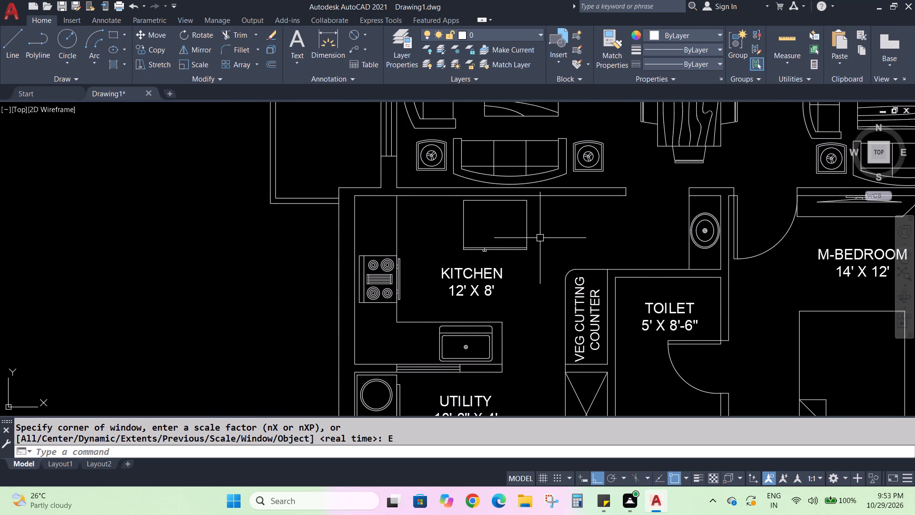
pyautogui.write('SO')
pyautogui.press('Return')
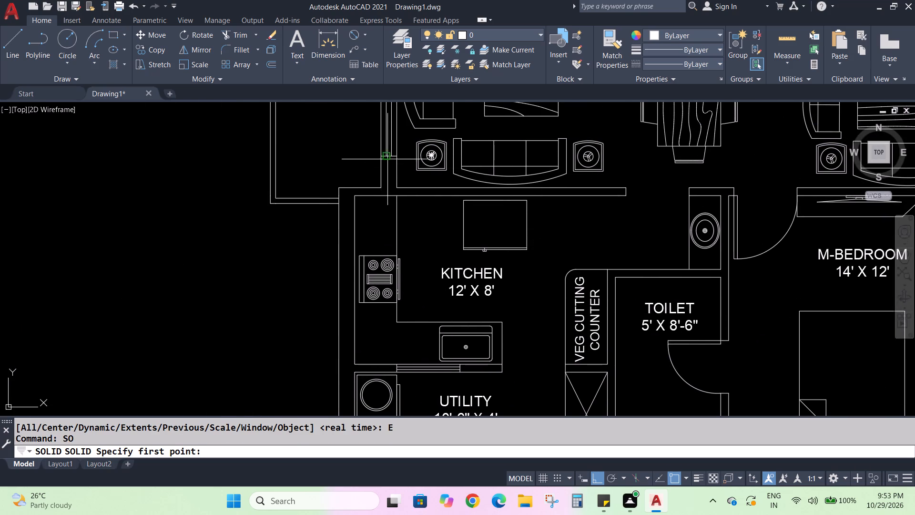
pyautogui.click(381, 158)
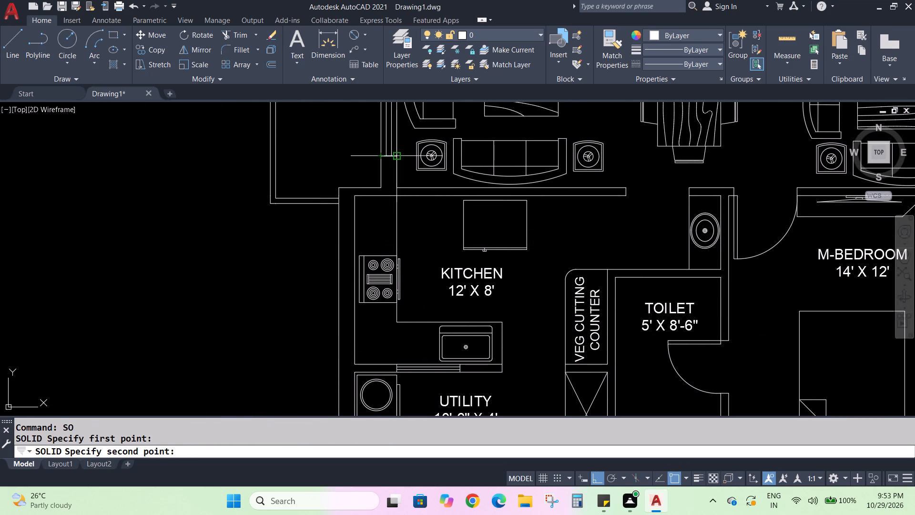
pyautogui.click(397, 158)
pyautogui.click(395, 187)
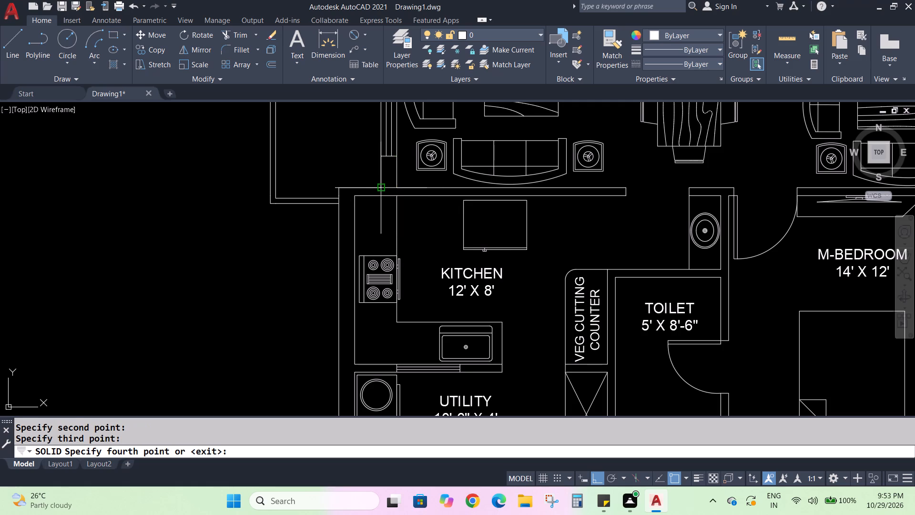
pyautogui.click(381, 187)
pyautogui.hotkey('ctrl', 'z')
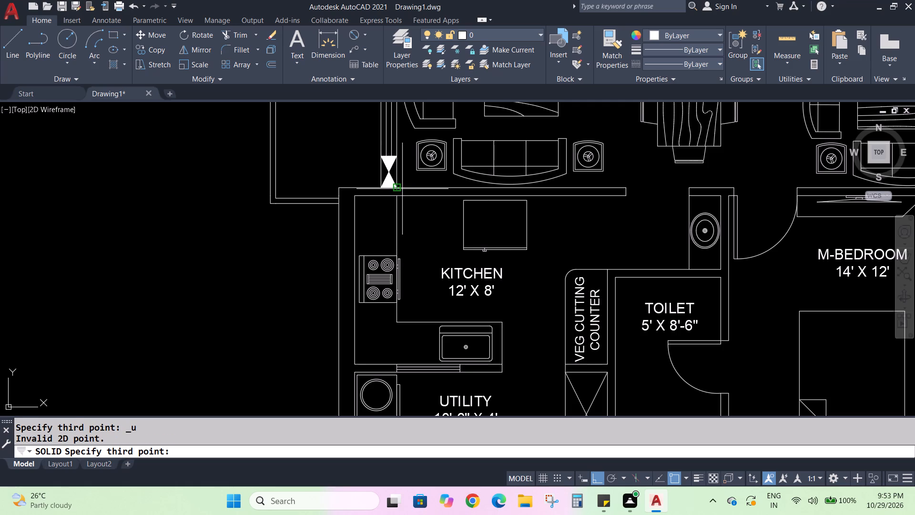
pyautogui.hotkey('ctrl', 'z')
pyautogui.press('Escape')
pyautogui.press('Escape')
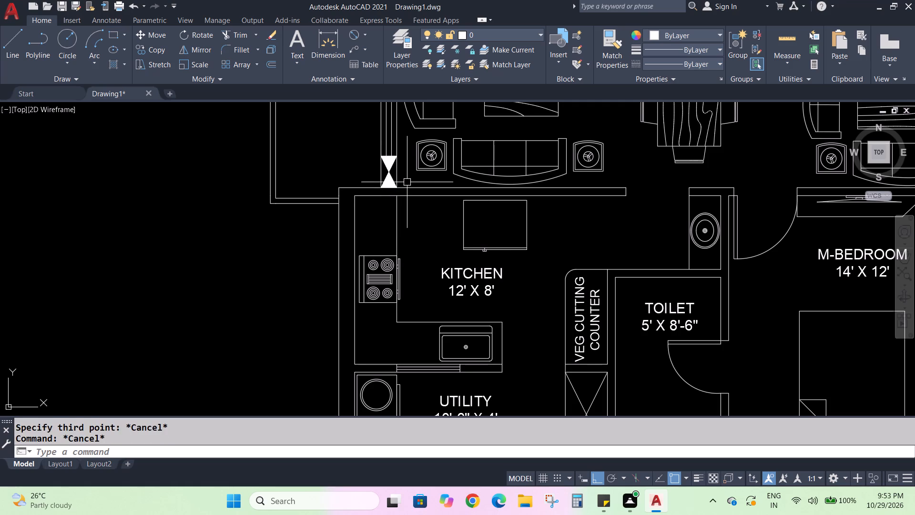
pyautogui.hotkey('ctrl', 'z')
# Fill the short wall segment between the sit-out opening and the kitchen's upper wall with a rectangular 2D Solid.
pyautogui.scroll(2, 394, 168)
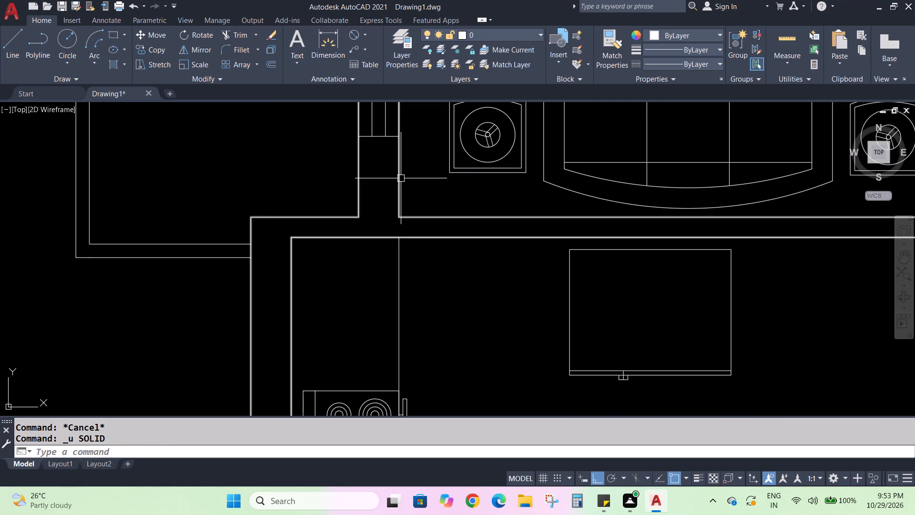
pyautogui.write('SOP')
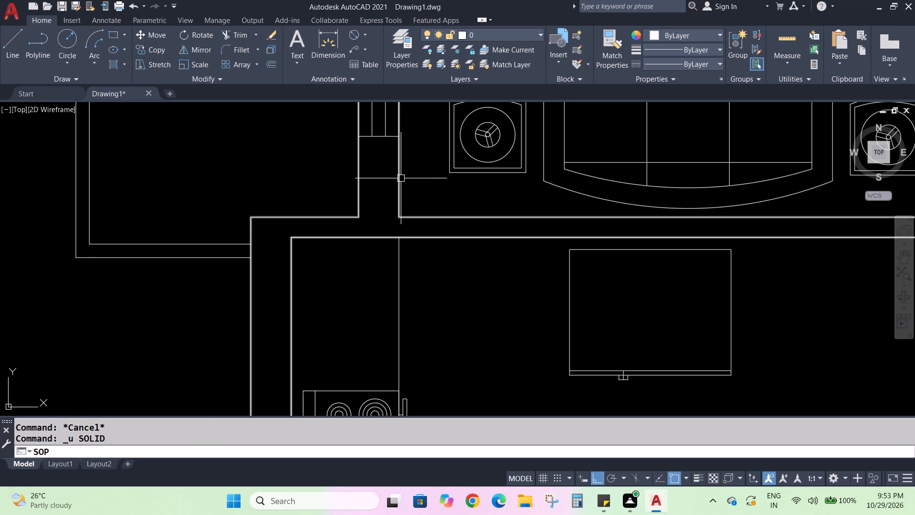
pyautogui.press('BackSpace')
pyautogui.press('Return')
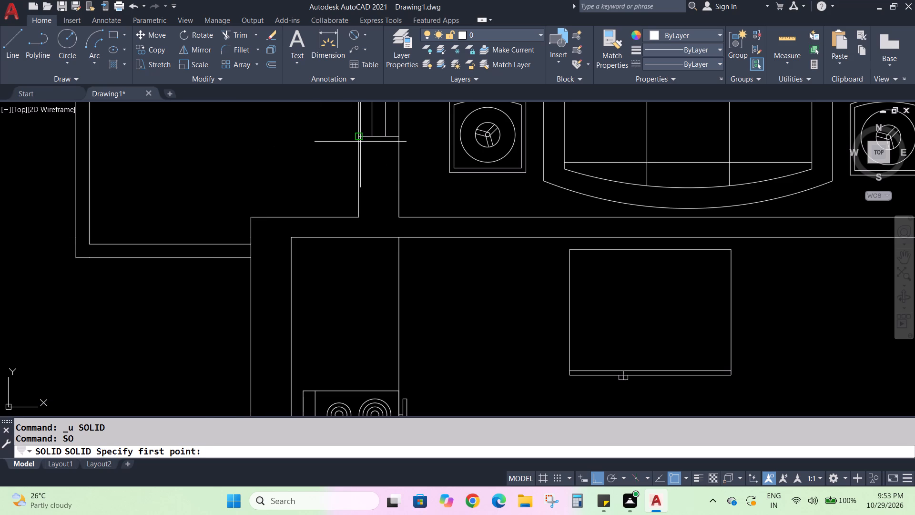
pyautogui.click(360, 138)
pyautogui.click(398, 135)
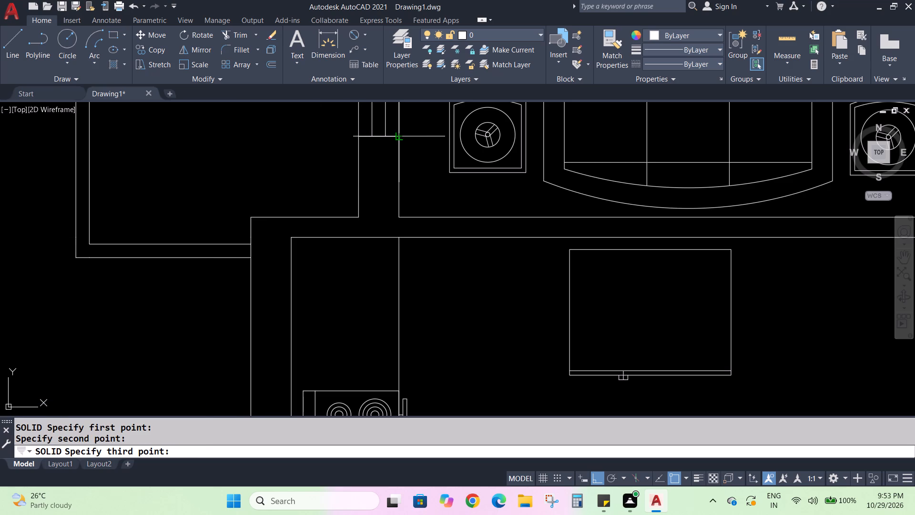
pyautogui.click(361, 215)
pyautogui.click(397, 217)
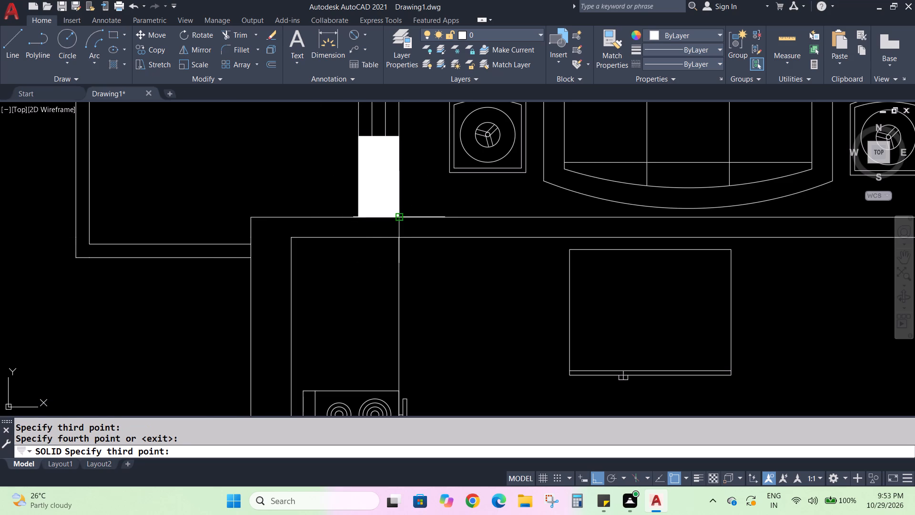
pyautogui.press('Escape')
# Fill the wall between the living room and kitchen with a 2D Solid, from its free end to the mitred outer corner.
pyautogui.write('SO')
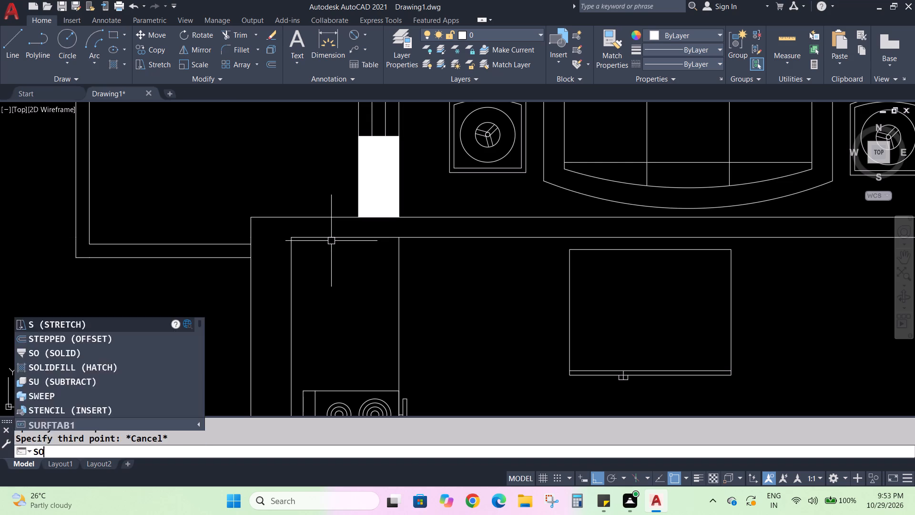
pyautogui.press('Return')
pyautogui.scroll(-1, 488, 299)
pyautogui.moveTo(488, 300); pyautogui.dragTo(329, 276, button='middle')
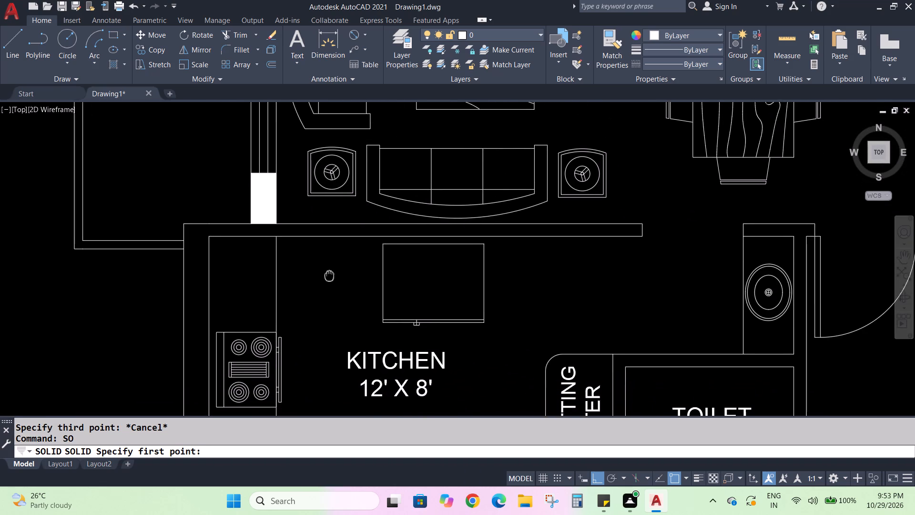
pyautogui.moveTo(329, 276); pyautogui.dragTo(321, 275, button='middle')
pyautogui.scroll(1, 319, 271)
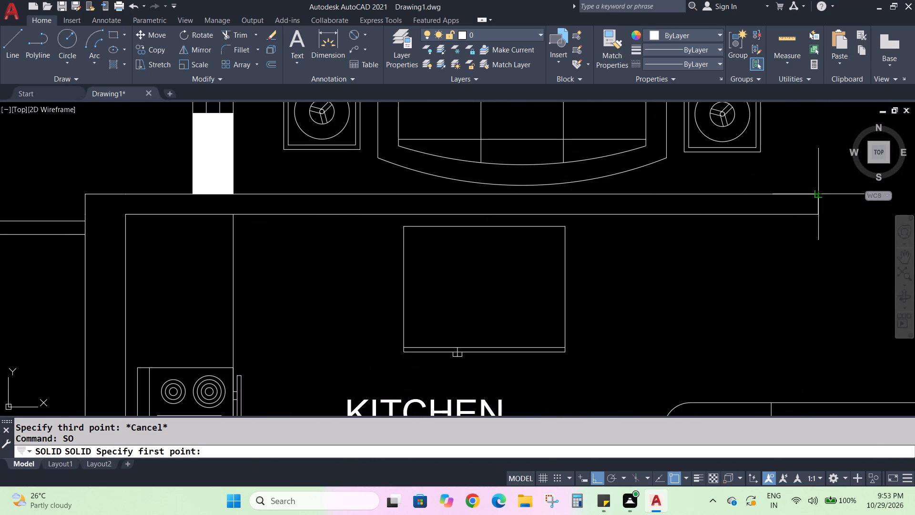
pyautogui.click(815, 194)
pyautogui.click(819, 211)
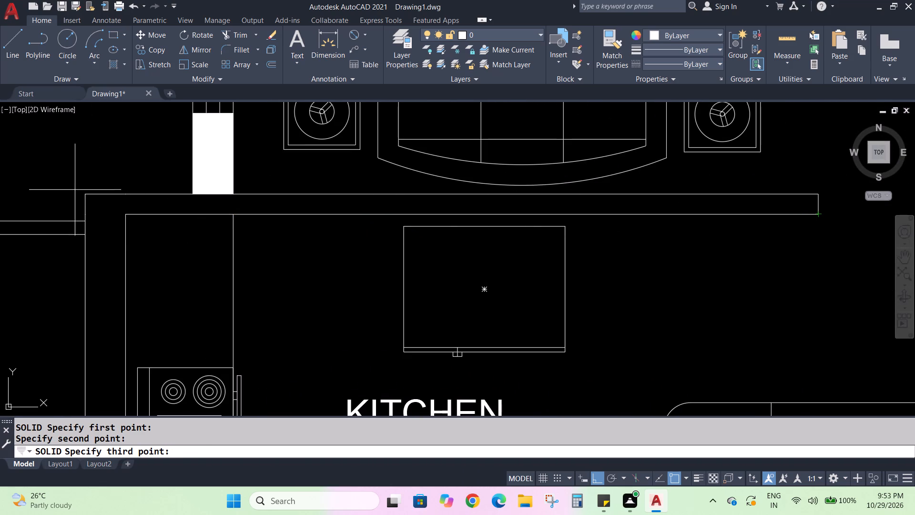
pyautogui.click(84, 194)
pyautogui.click(124, 213)
pyautogui.scroll(-3, 110, 223)
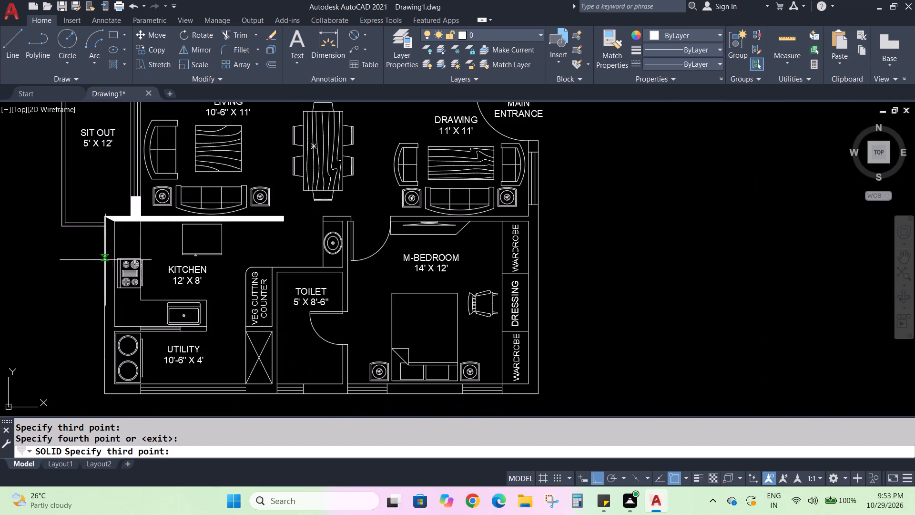
# Continue the Solid fill down the outer kitchen and utility wall, around the bottom corner, up to the utility window.
pyautogui.scroll(2, 93, 380)
pyautogui.moveTo(97, 372); pyautogui.dragTo(112, 235, button='middle')
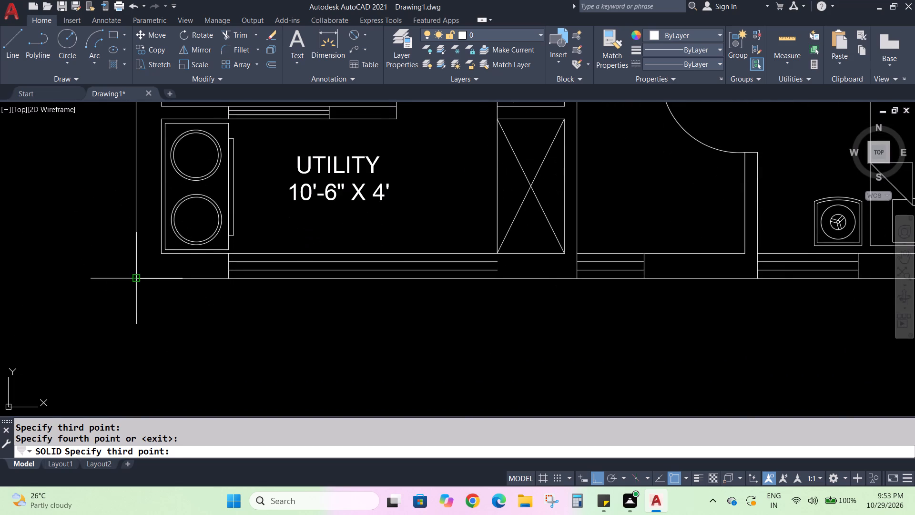
pyautogui.click(136, 279)
pyautogui.click(161, 252)
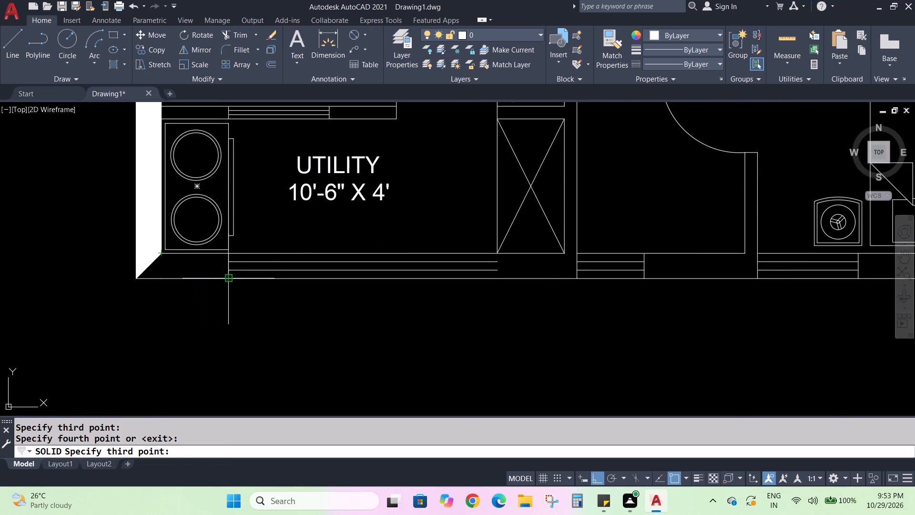
pyautogui.click(226, 278)
pyautogui.click(225, 254)
pyautogui.scroll(-2, 213, 268)
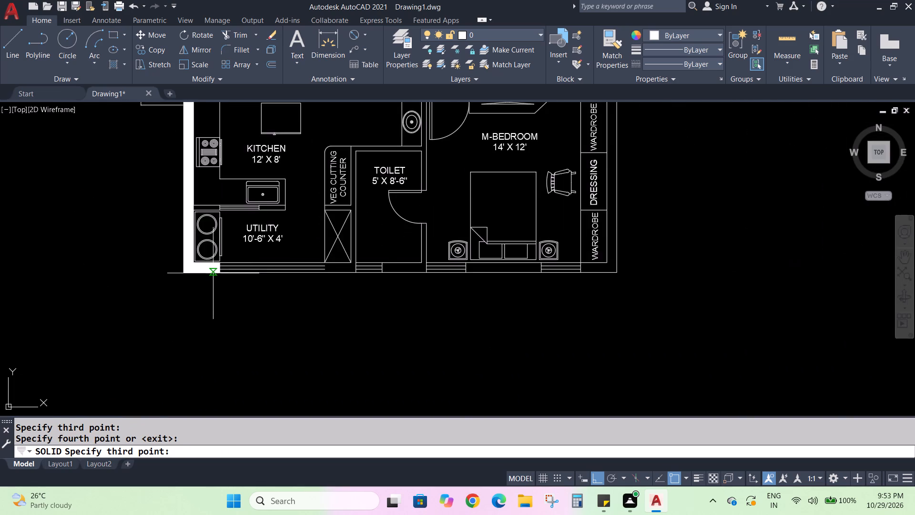
pyautogui.scroll(-4, 209, 278)
pyautogui.scroll(2, 203, 231)
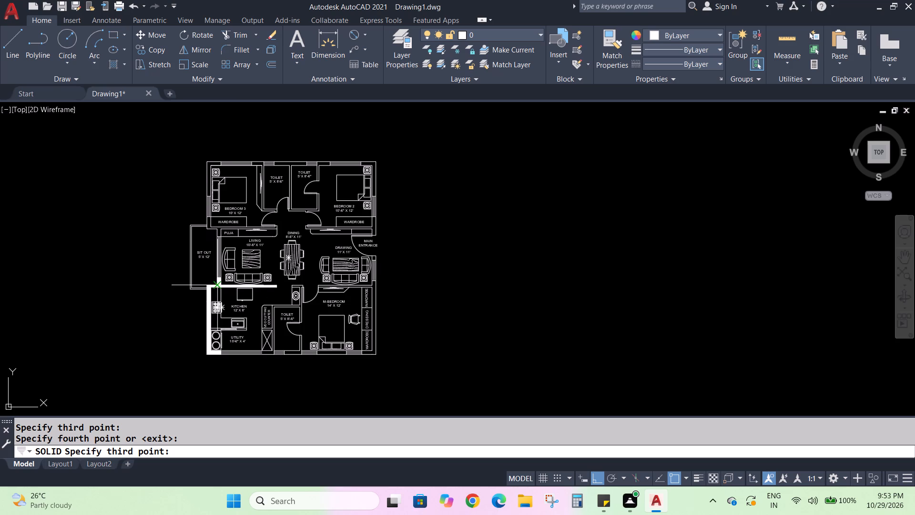
pyautogui.press('Escape')
pyautogui.press('Escape')
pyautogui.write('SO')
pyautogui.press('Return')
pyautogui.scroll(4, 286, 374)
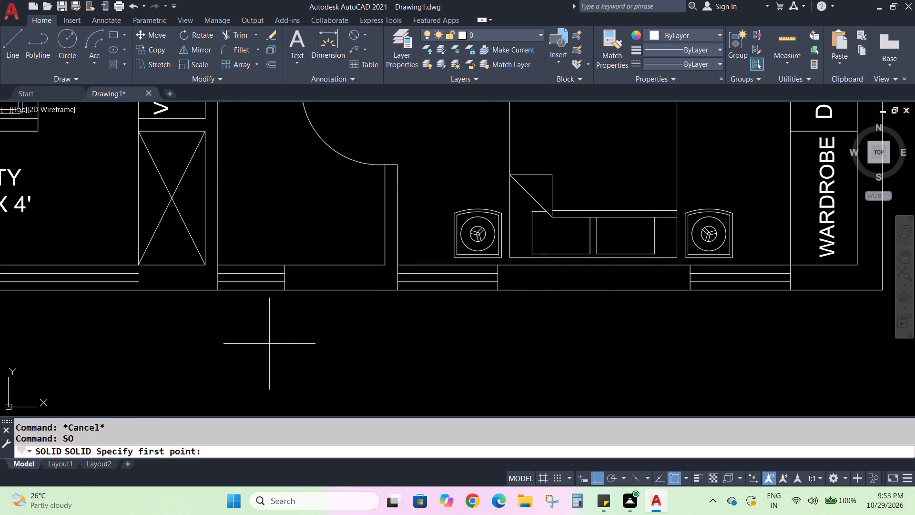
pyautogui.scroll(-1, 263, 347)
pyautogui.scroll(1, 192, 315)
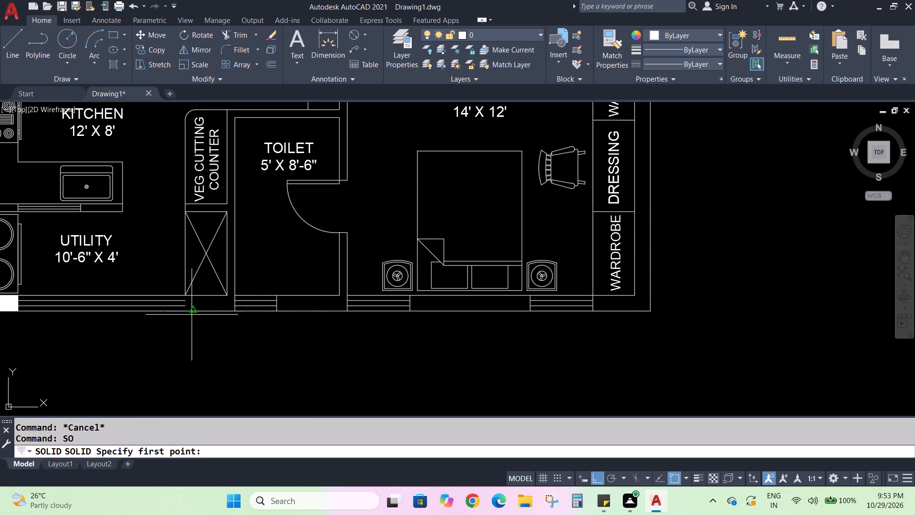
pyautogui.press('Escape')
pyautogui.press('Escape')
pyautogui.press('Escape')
# Draw a line across the bottom outer wall at the crossed shaft's near corner, closing the end of the utility window.
pyautogui.press('l')
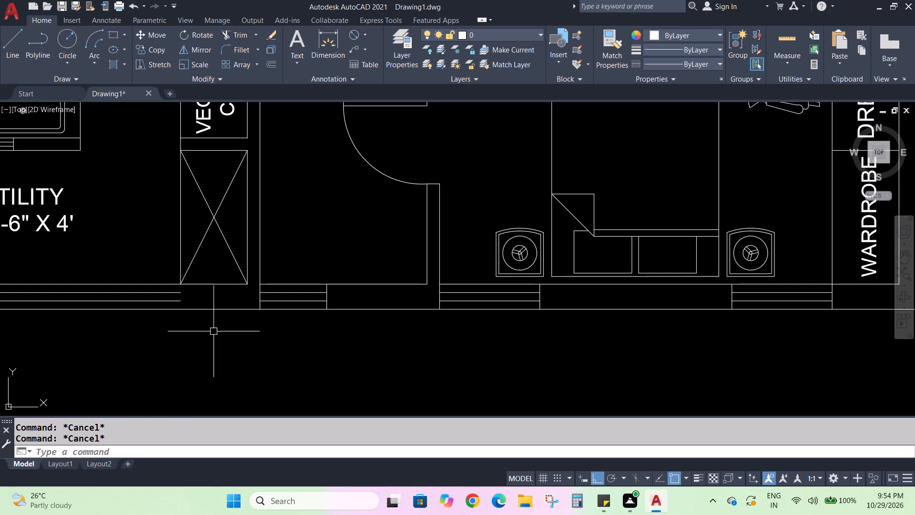
pyautogui.press('Return')
pyautogui.click(179, 283)
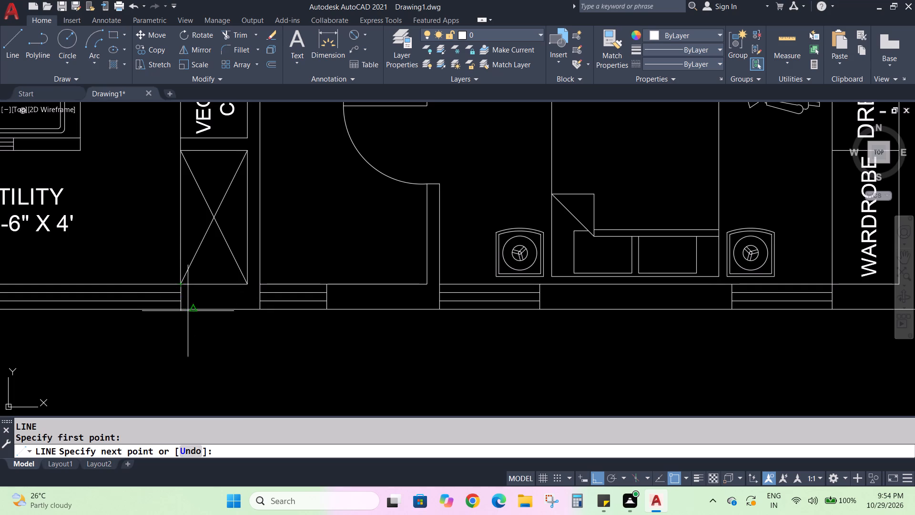
pyautogui.click(182, 310)
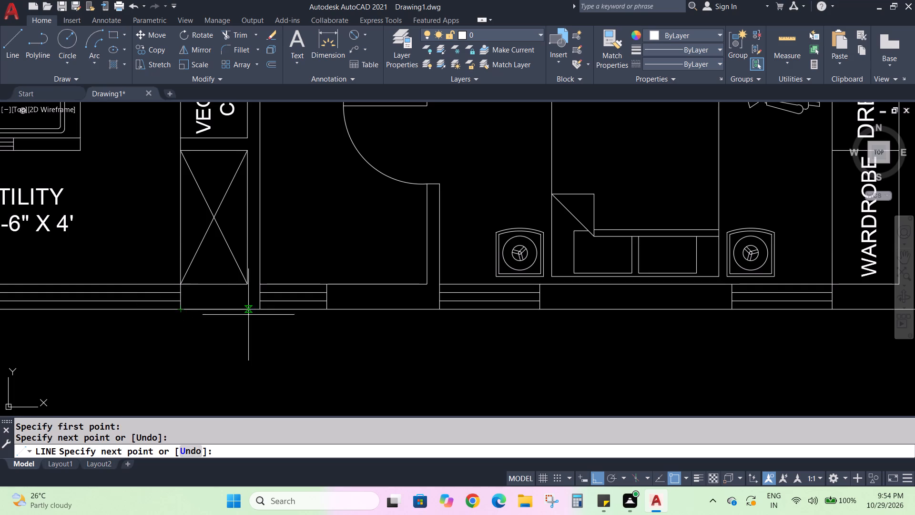
pyautogui.press('Escape')
pyautogui.scroll(2, 201, 303)
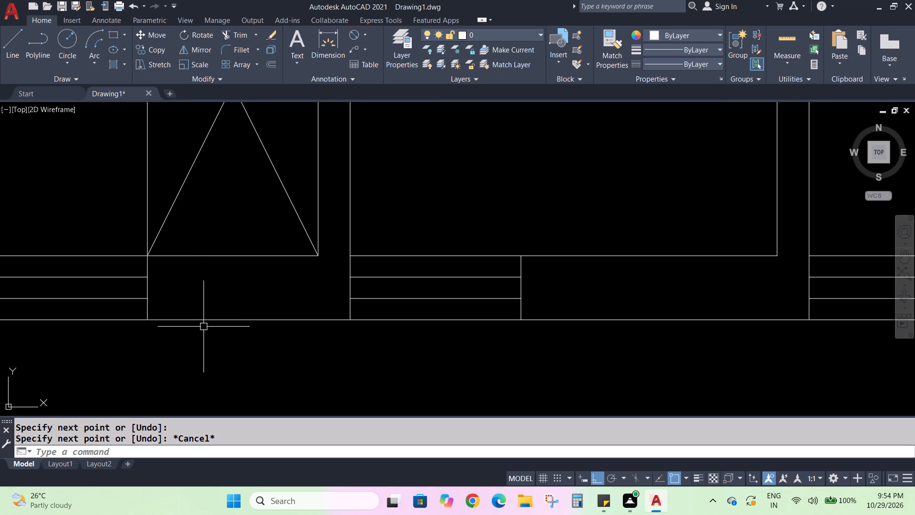
pyautogui.click(201, 319)
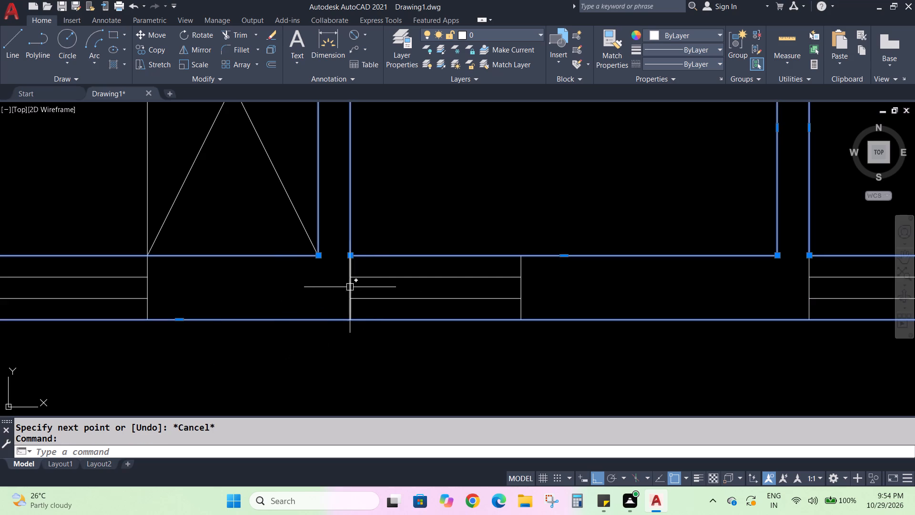
pyautogui.press('Escape')
pyautogui.press('Escape')
# Fill the bottom outer wall below the crossed shaft with a 2D Solid, from the utility window to the toilet window.
pyautogui.press('s')
pyautogui.press('o')
pyautogui.press('Return')
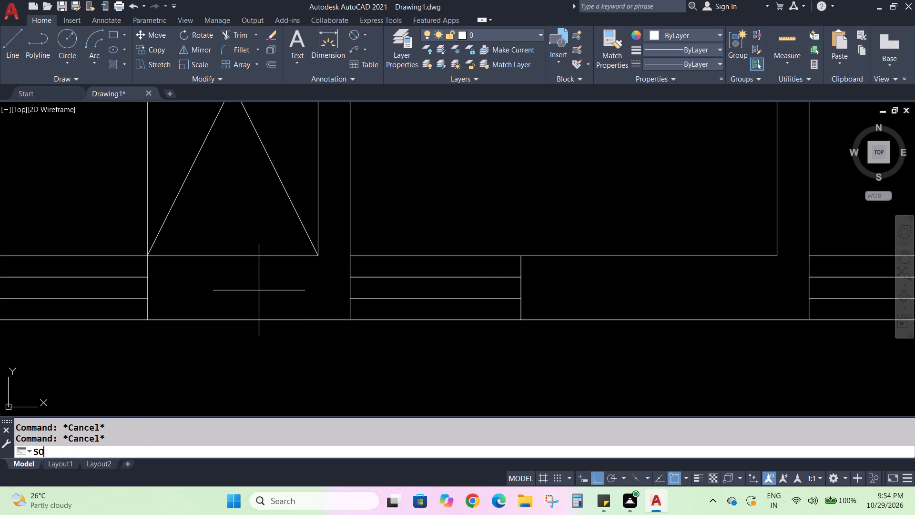
pyautogui.click(149, 319)
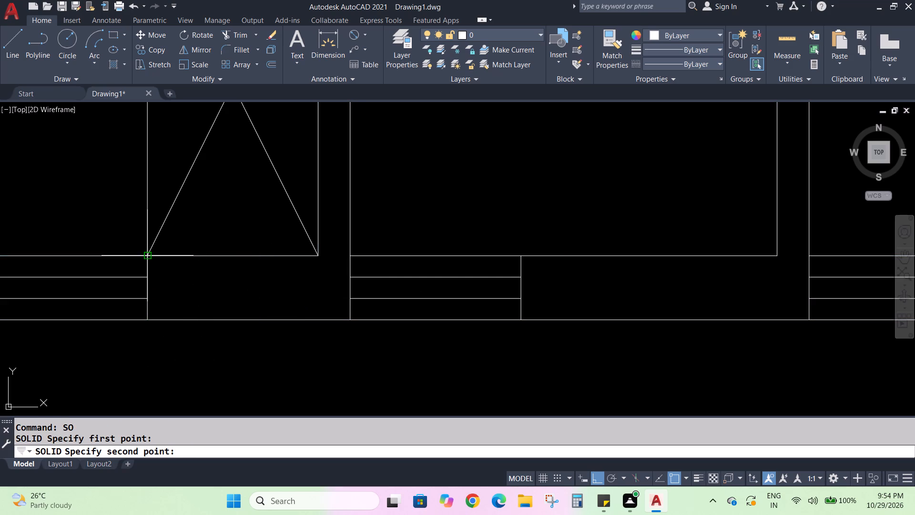
pyautogui.click(148, 253)
pyautogui.click(350, 315)
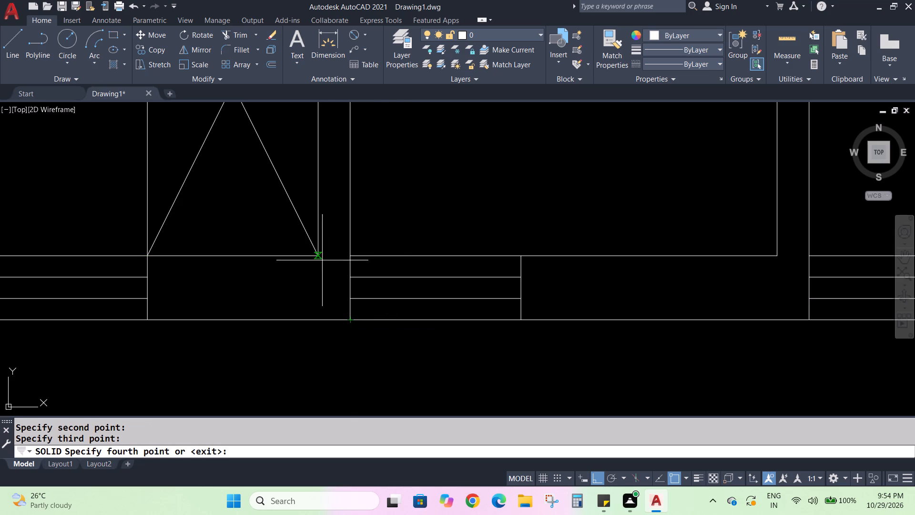
pyautogui.click(321, 255)
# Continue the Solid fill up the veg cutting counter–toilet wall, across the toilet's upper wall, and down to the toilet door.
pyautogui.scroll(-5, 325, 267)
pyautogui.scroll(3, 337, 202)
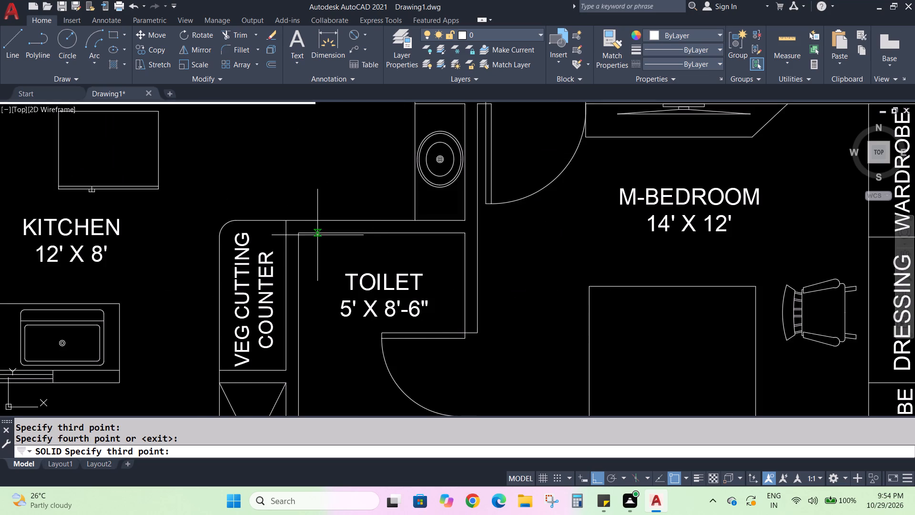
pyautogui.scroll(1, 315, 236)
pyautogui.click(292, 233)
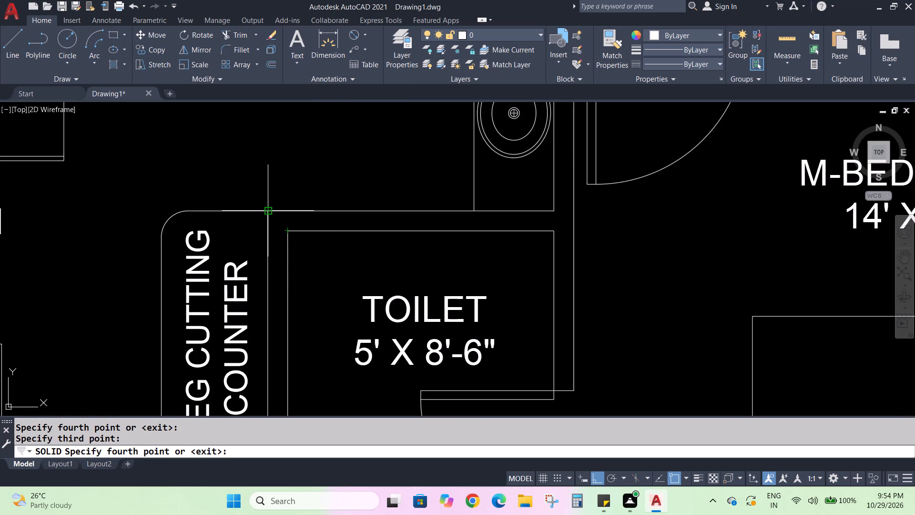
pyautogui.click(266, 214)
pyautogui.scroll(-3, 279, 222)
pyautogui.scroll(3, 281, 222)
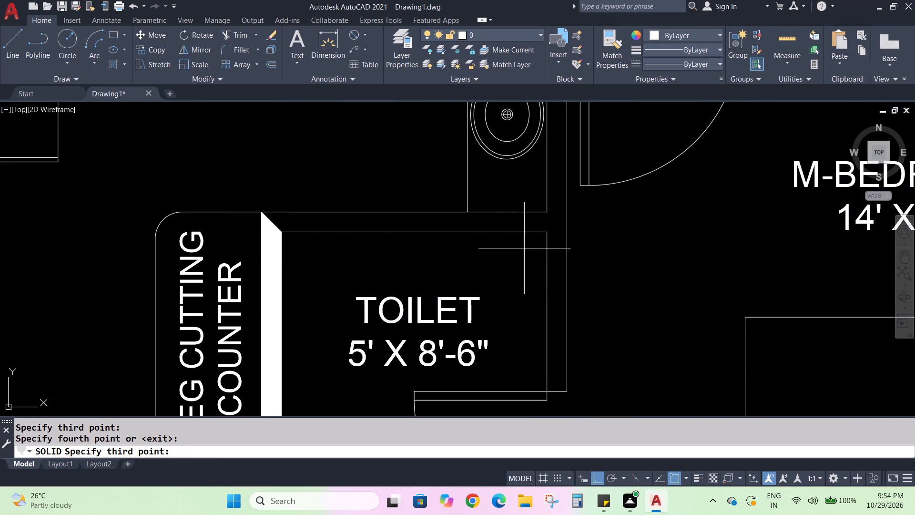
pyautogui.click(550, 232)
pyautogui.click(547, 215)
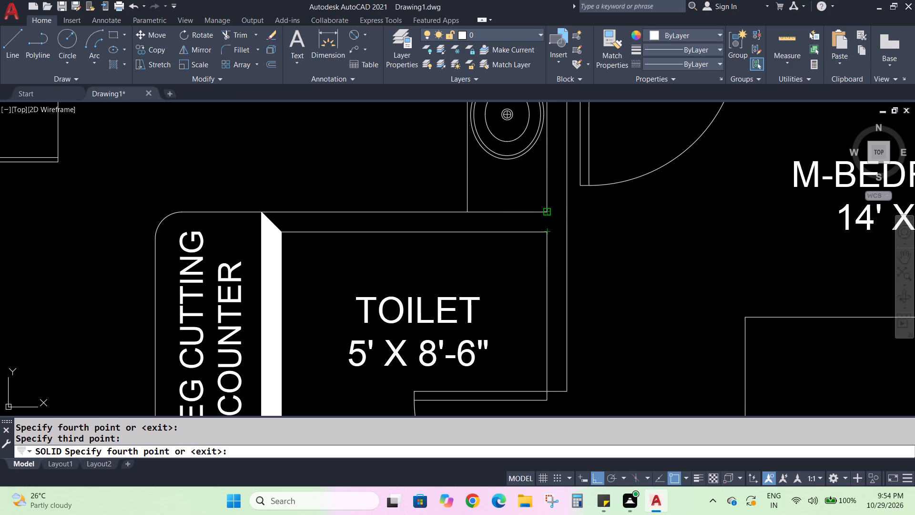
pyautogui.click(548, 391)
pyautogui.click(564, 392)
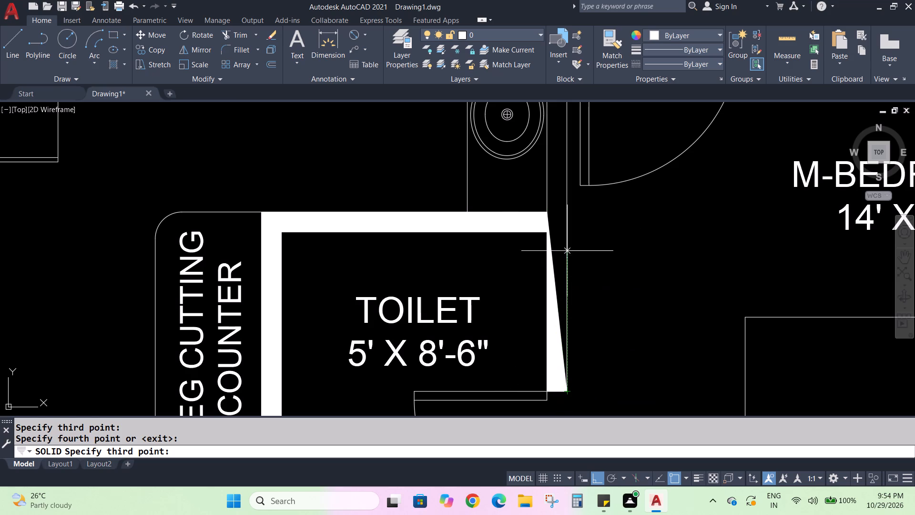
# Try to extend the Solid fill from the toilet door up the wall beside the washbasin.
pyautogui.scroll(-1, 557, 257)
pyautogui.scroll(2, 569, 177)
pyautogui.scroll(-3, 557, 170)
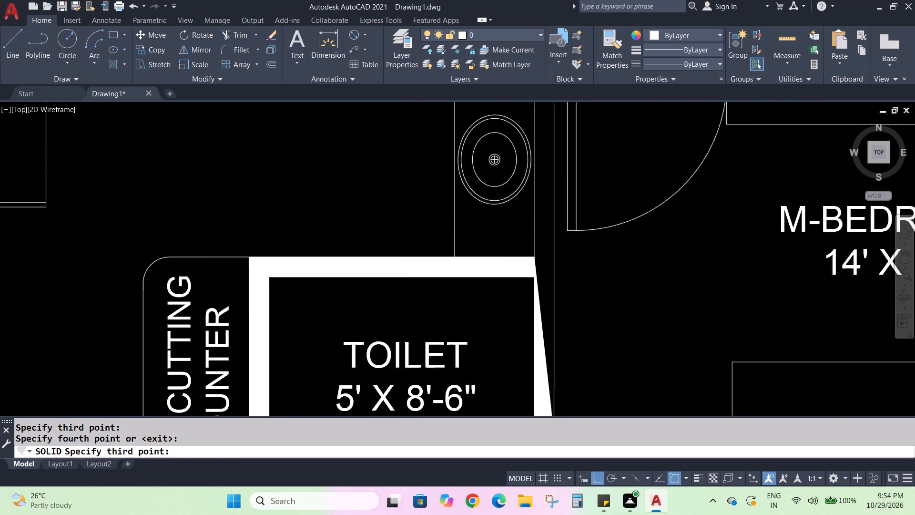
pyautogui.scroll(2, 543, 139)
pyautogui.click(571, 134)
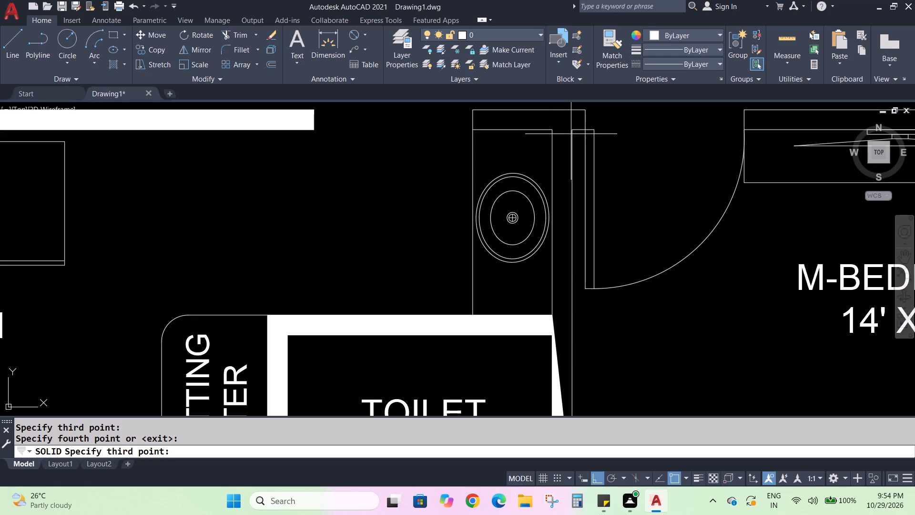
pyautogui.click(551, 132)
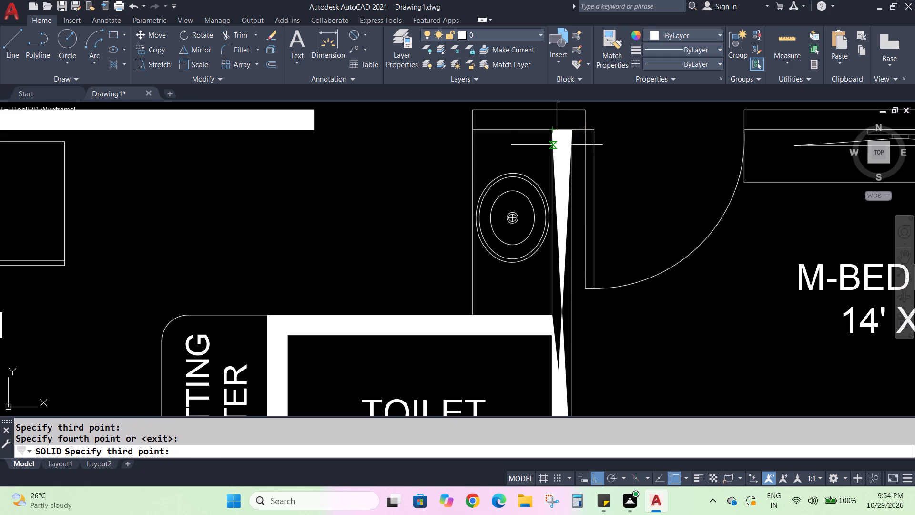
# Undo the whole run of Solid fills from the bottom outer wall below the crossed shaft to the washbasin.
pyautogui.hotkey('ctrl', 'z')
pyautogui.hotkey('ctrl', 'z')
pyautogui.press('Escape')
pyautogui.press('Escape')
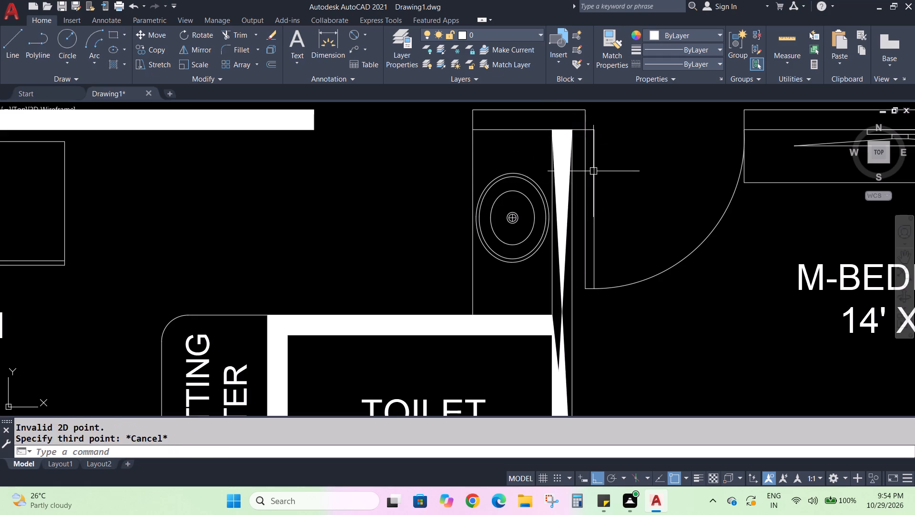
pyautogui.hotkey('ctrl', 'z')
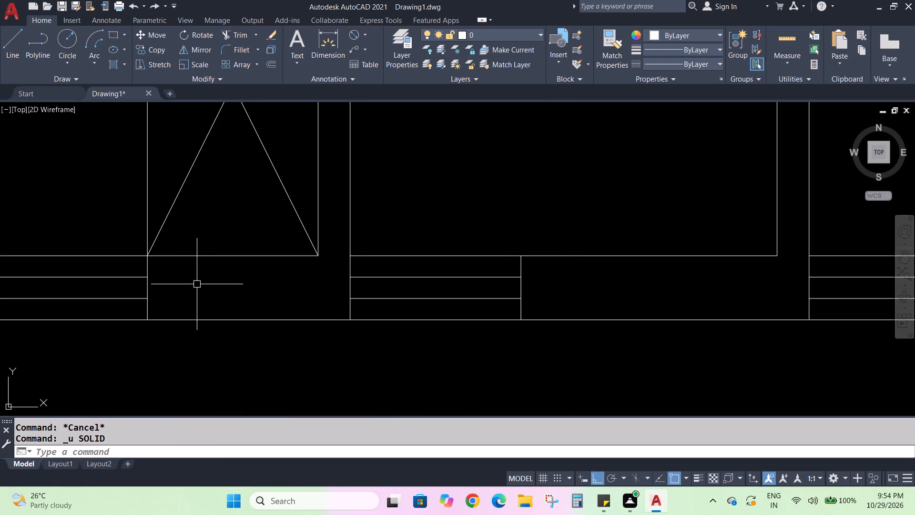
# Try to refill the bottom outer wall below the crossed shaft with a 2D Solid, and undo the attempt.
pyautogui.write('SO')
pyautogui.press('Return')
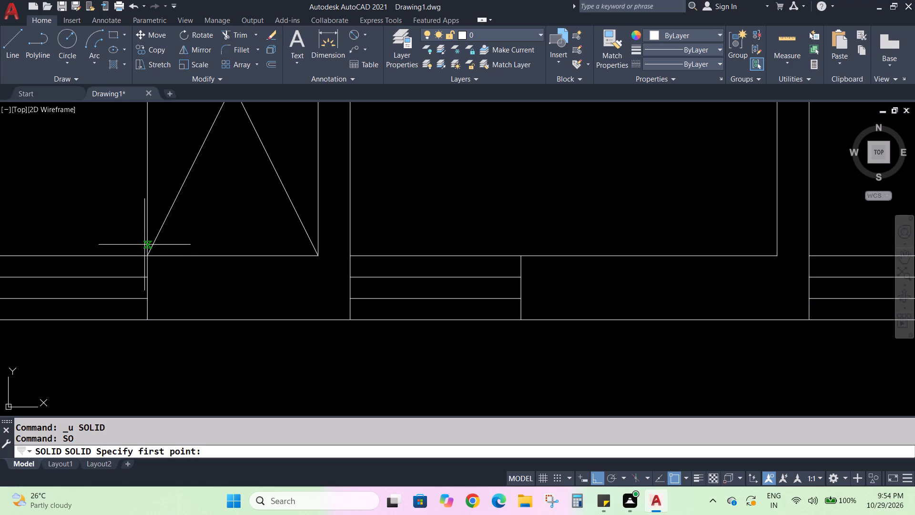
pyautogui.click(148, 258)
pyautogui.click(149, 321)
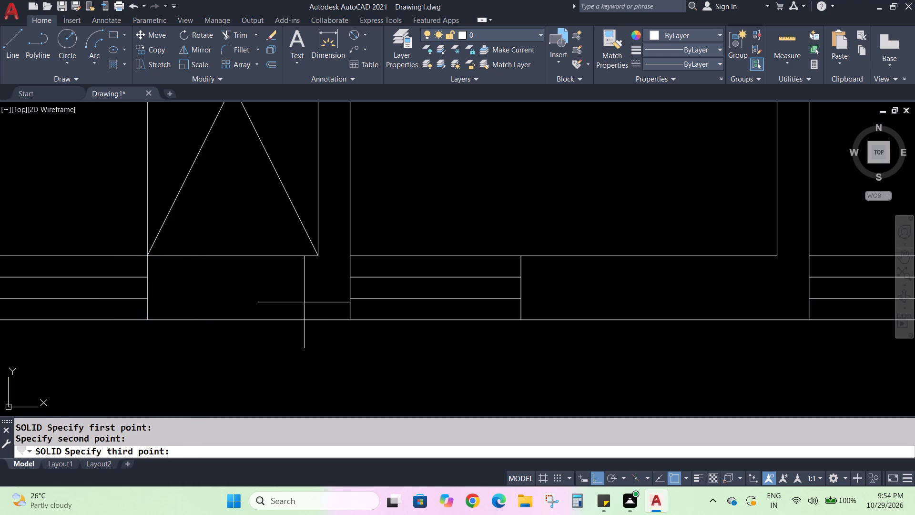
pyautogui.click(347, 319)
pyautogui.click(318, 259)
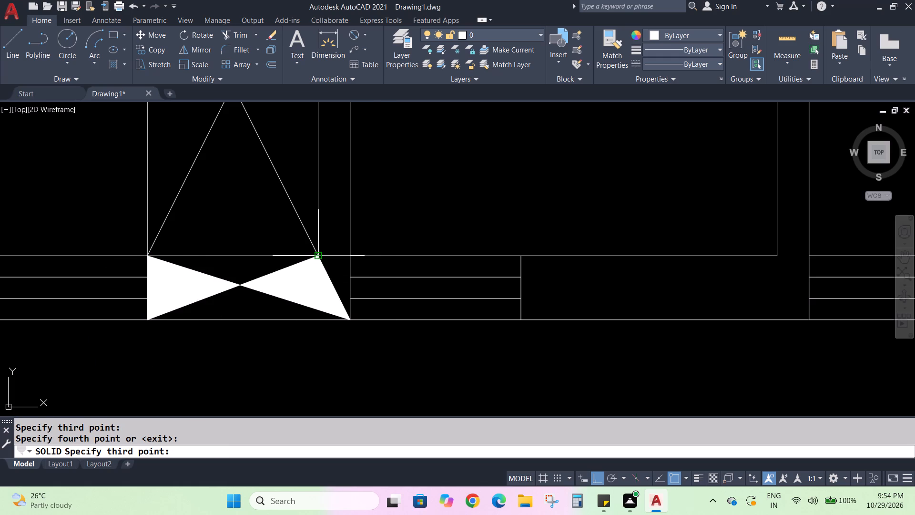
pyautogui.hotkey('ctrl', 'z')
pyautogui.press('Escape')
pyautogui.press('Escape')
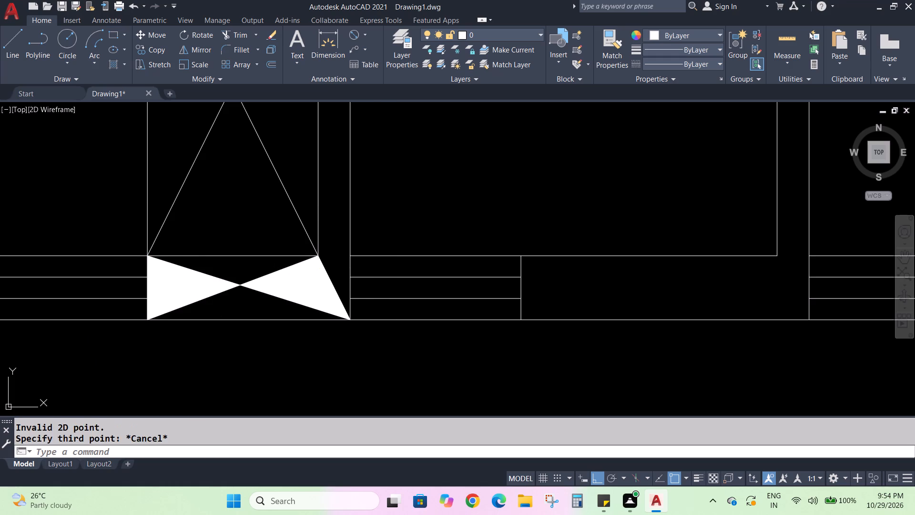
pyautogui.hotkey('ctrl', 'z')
# Fill the bottom outer wall below the crossed shaft with a 2D Solid, from the utility window to the toilet window.
pyautogui.press('s')
pyautogui.press('o')
pyautogui.press('Return')
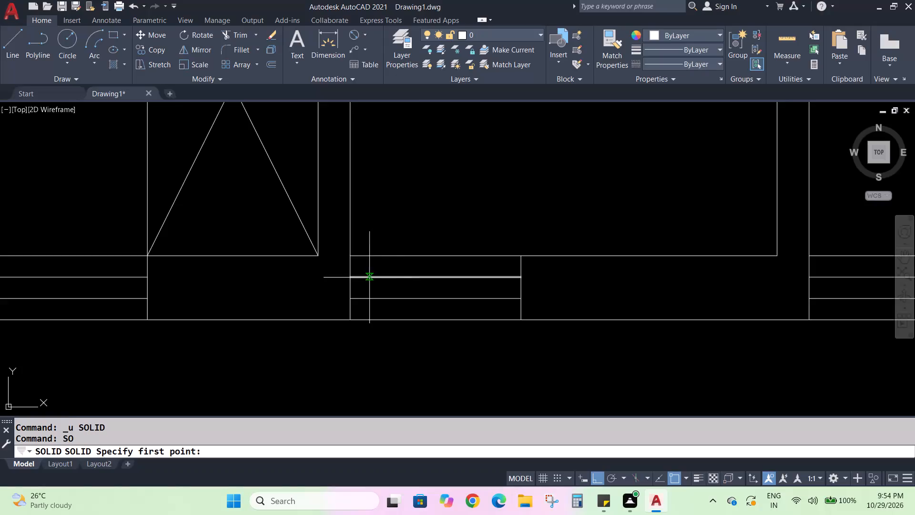
pyautogui.click(149, 319)
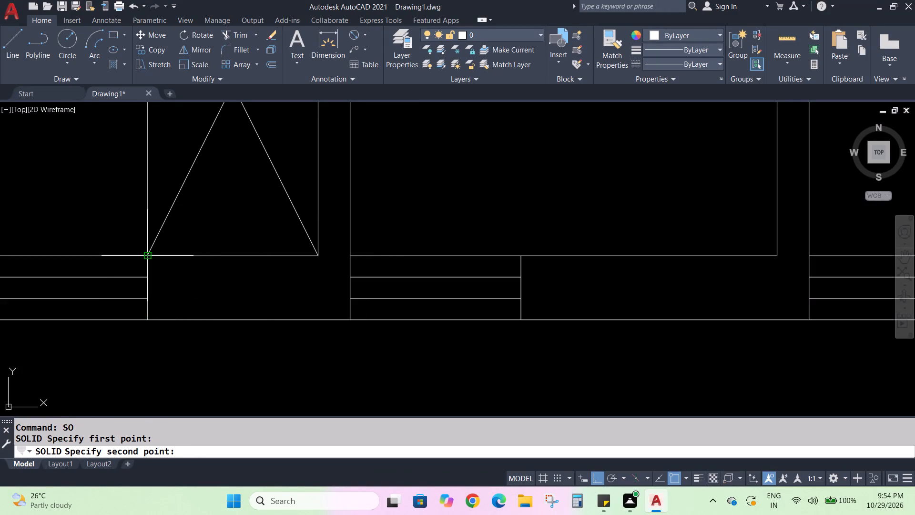
pyautogui.click(150, 258)
pyautogui.click(352, 318)
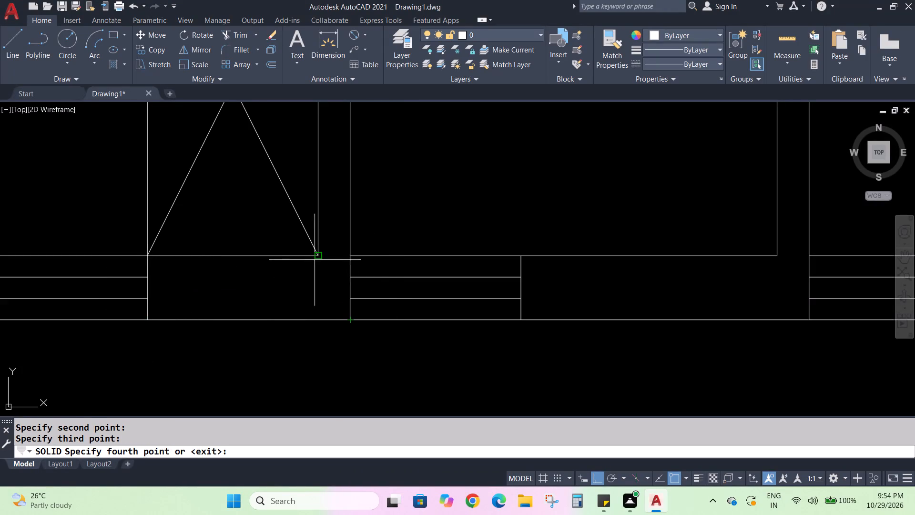
pyautogui.click(318, 257)
# Continue the Solid fill up the wall between the veg cutting counter and toilet, and across the toilet's upper wall.
pyautogui.scroll(-4, 328, 281)
pyautogui.scroll(3, 335, 185)
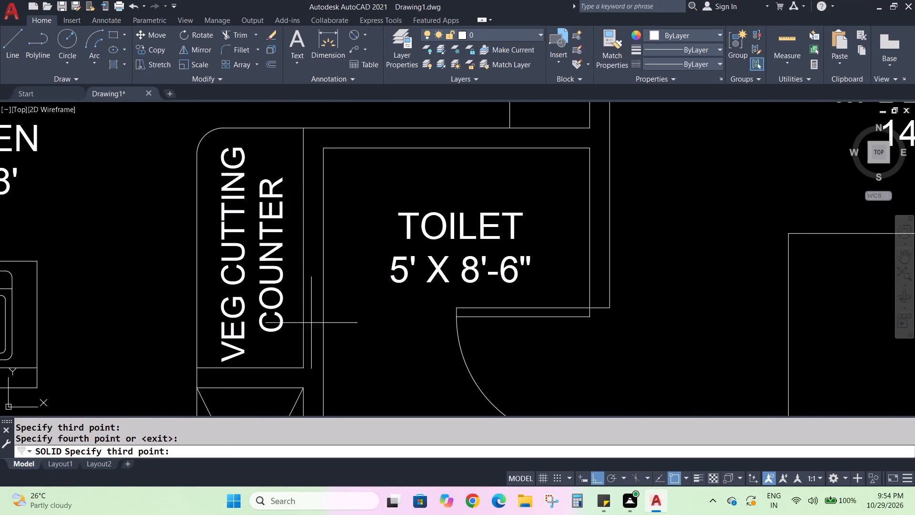
pyautogui.scroll(-2, 312, 365)
pyautogui.scroll(1, 320, 376)
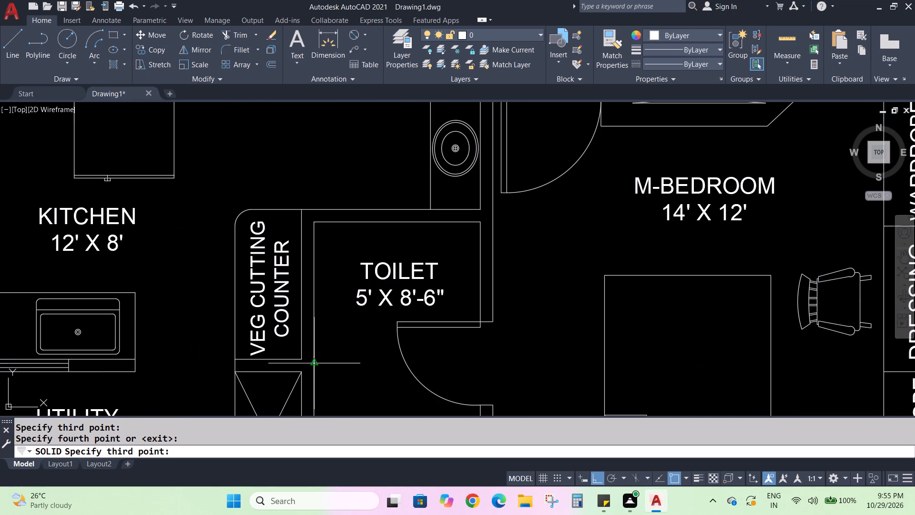
pyautogui.click(315, 222)
pyautogui.click(303, 213)
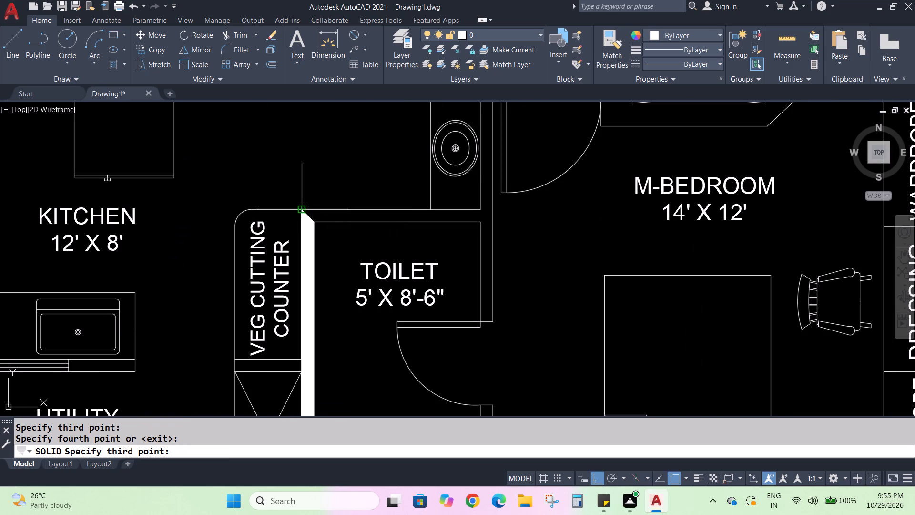
pyautogui.click(480, 221)
pyautogui.click(479, 206)
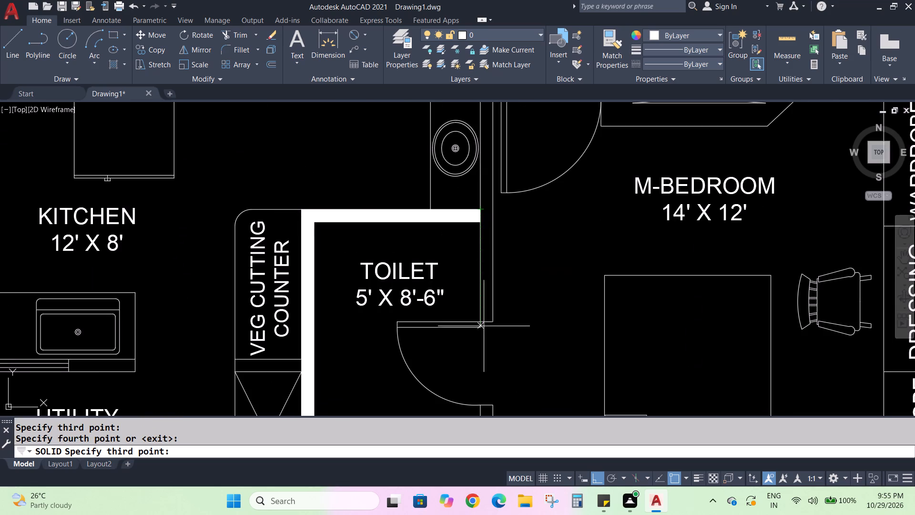
# Fill the toilet–M-Bedroom wall from the toilet door up to the short wall above the washbasin, continuing the Solid.
pyautogui.click(481, 321)
pyautogui.click(492, 319)
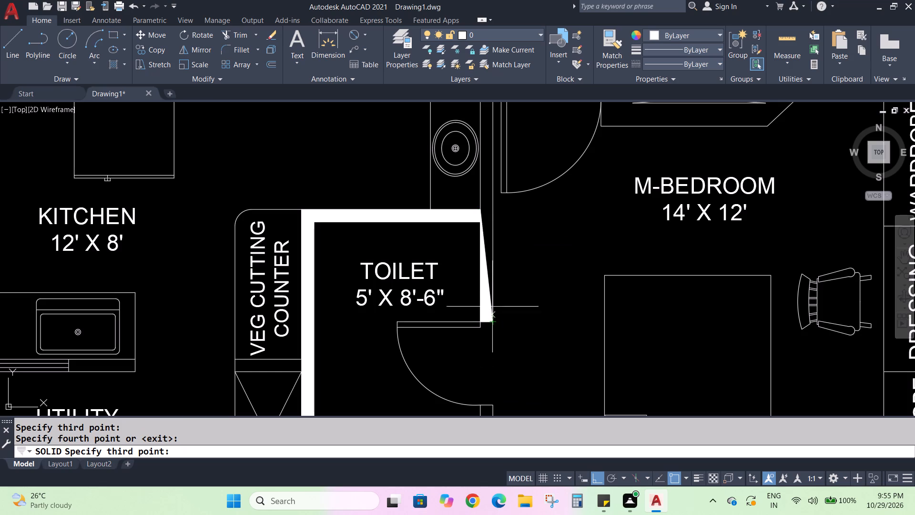
pyautogui.scroll(-3, 477, 249)
pyautogui.scroll(3, 472, 212)
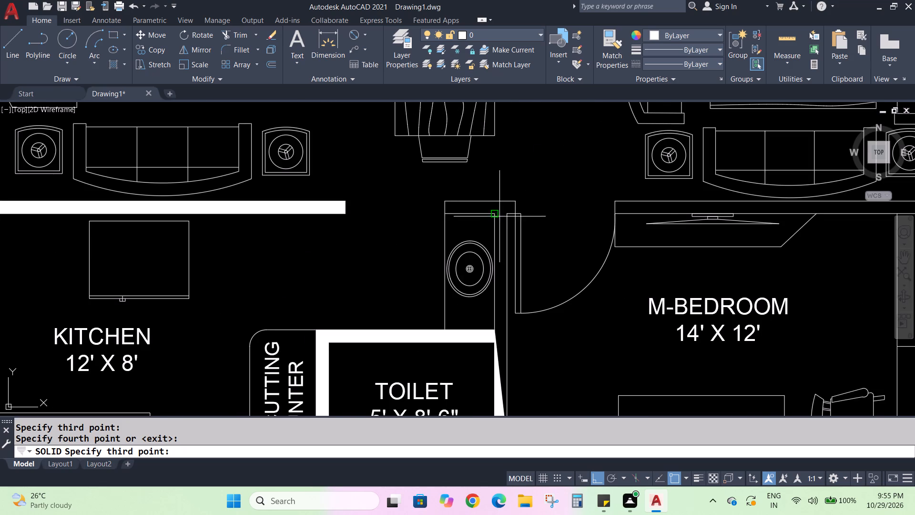
pyautogui.click(497, 216)
pyautogui.click(508, 217)
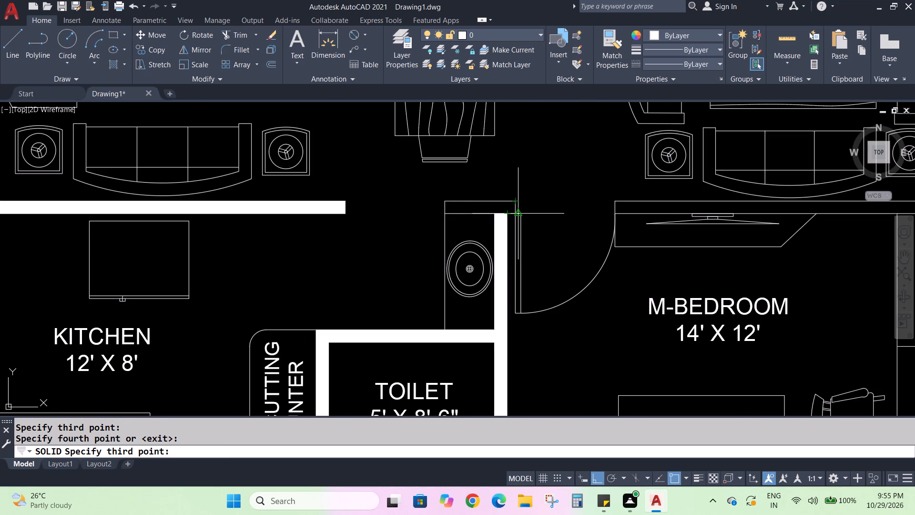
# Fill the short wall above the washbasin, from the M-Bedroom door jamb to its free end, and finish the Solid.
pyautogui.scroll(2, 514, 215)
pyautogui.click(514, 211)
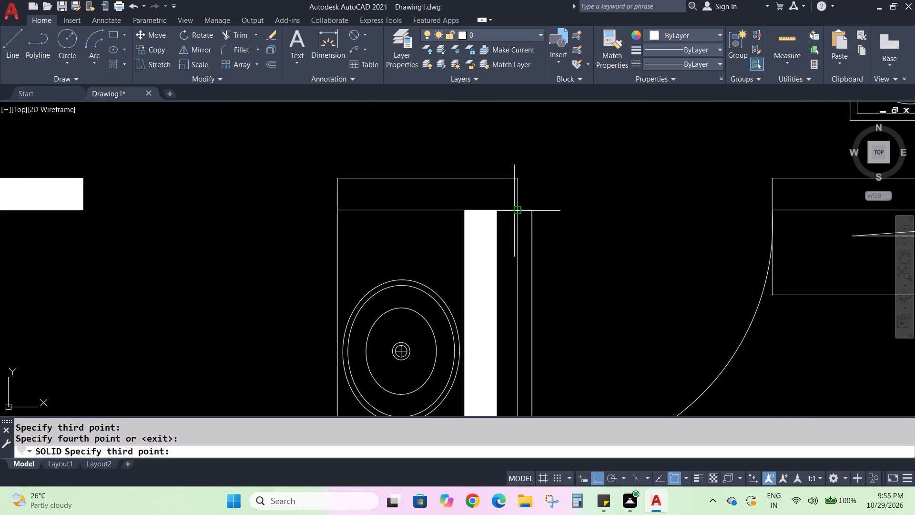
pyautogui.click(515, 180)
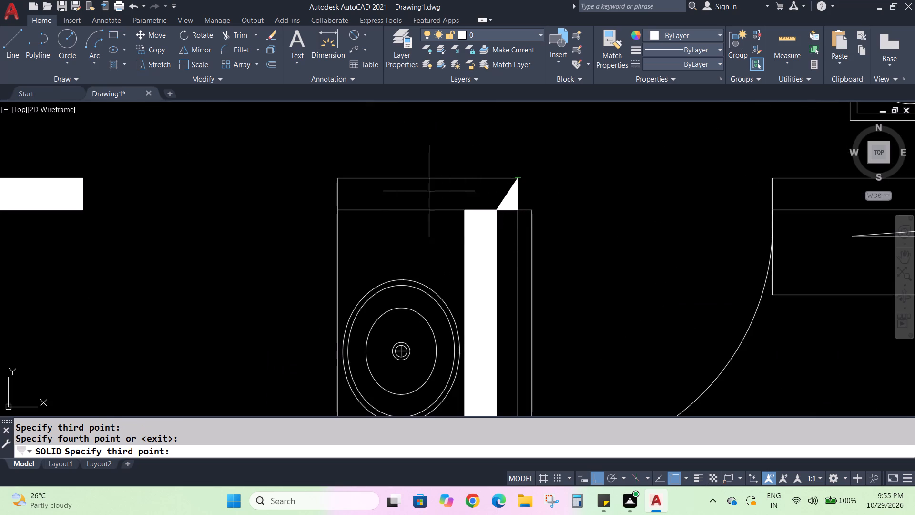
pyautogui.click(341, 208)
pyautogui.click(341, 182)
pyautogui.scroll(-3, 448, 212)
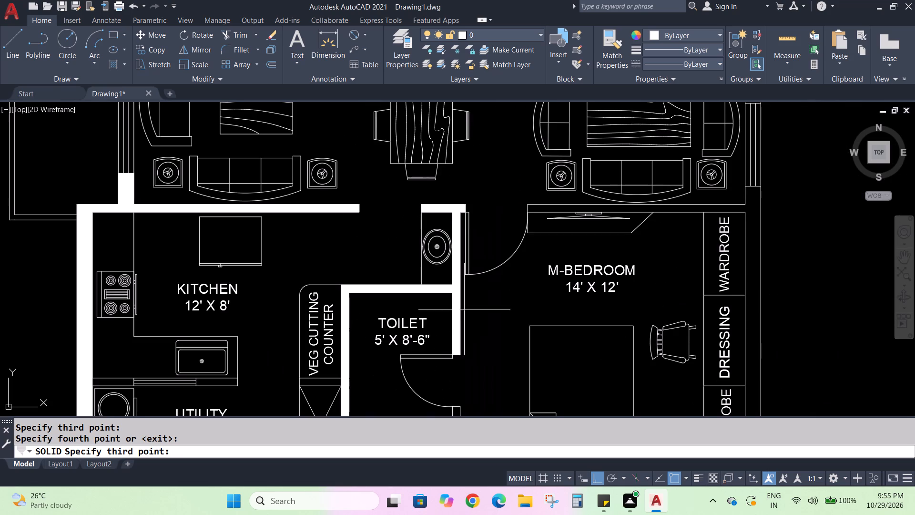
pyautogui.press('Return')
# Fill the short wall between the veg cutting counter and the crossed shaft with a 2D Solid.
pyautogui.scroll(-1, 438, 357)
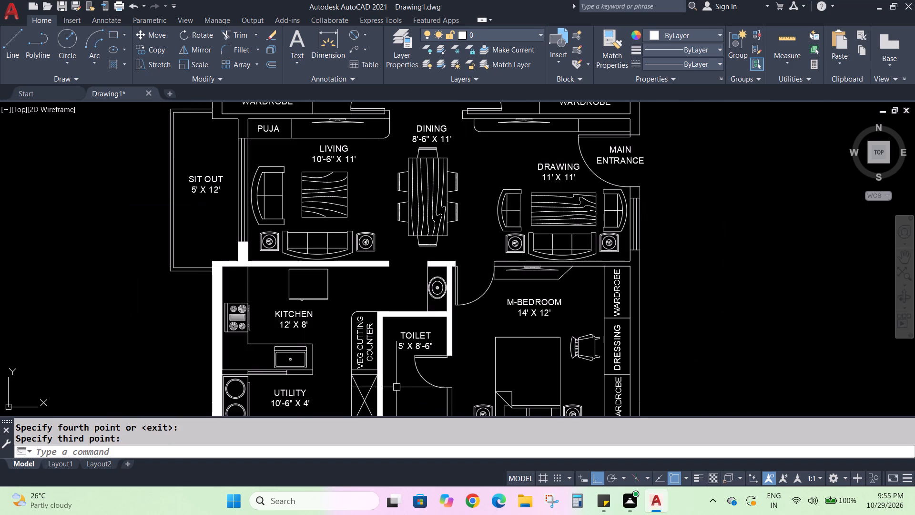
pyautogui.scroll(2, 392, 390)
pyautogui.moveTo(392, 390); pyautogui.dragTo(463, 287, button='middle')
pyautogui.press('s')
pyautogui.press('o')
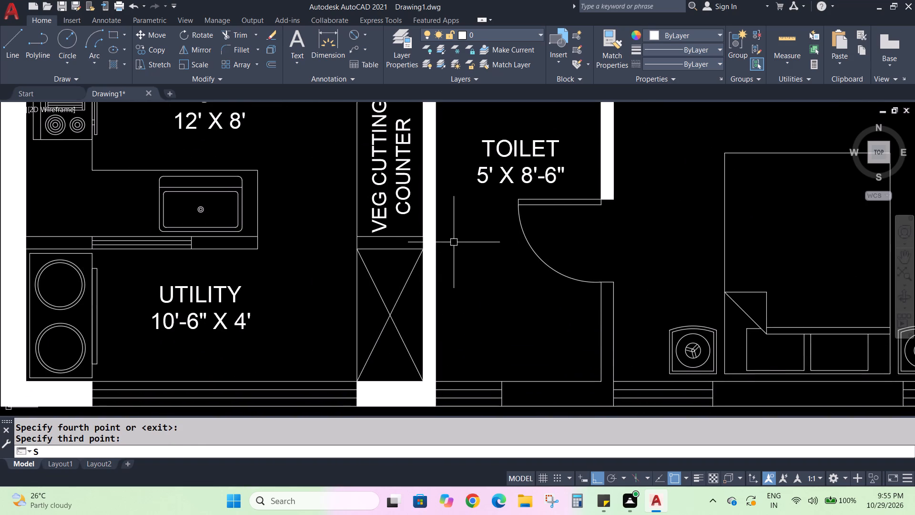
pyautogui.press('Return')
pyautogui.click(358, 238)
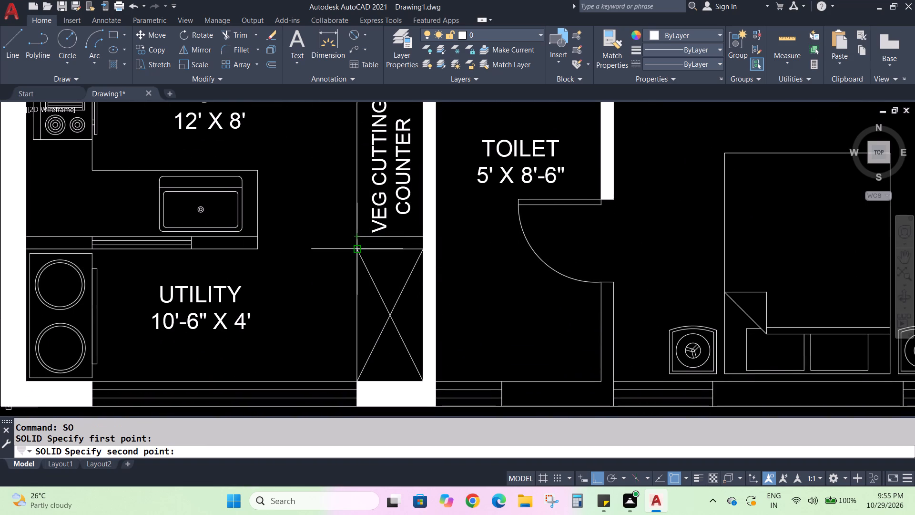
pyautogui.click(355, 252)
pyautogui.click(420, 237)
pyautogui.click(419, 248)
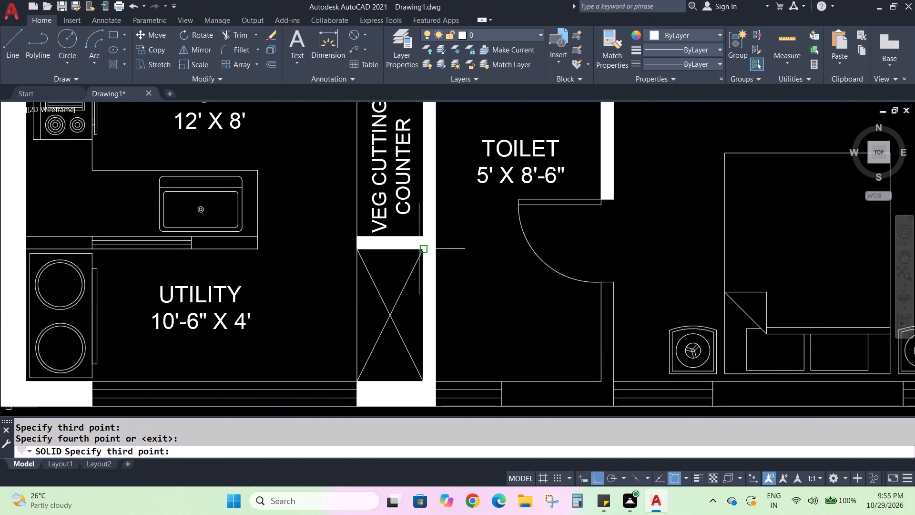
pyautogui.scroll(-3, 436, 249)
pyautogui.scroll(2, 477, 349)
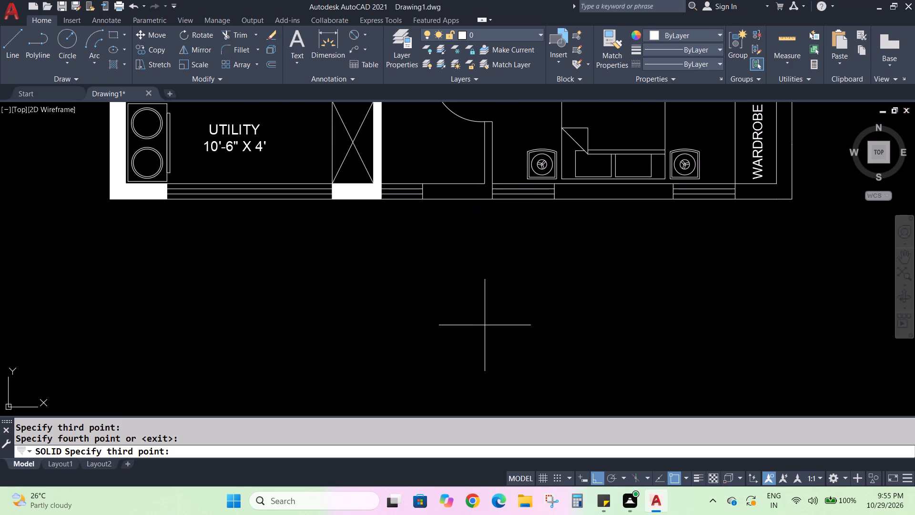
pyautogui.moveTo(480, 297); pyautogui.dragTo(455, 406, button='middle')
pyautogui.press('Escape')
pyautogui.press('Escape')
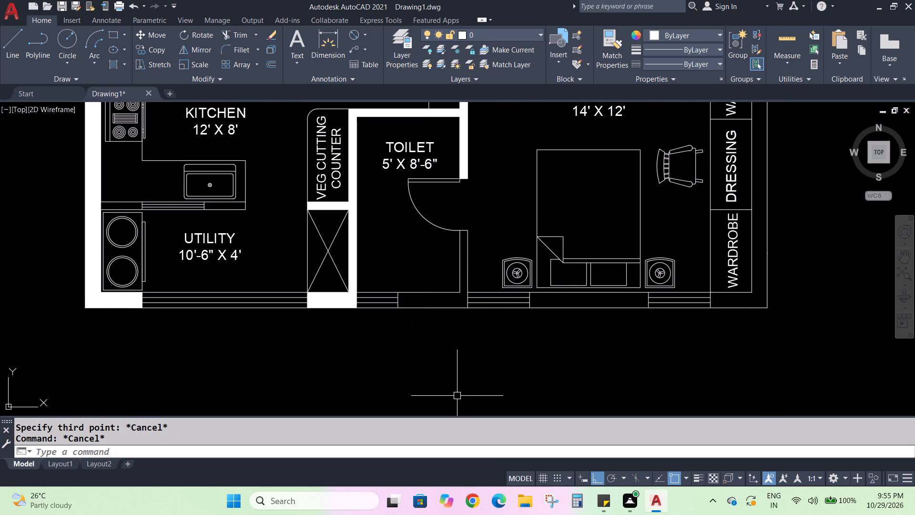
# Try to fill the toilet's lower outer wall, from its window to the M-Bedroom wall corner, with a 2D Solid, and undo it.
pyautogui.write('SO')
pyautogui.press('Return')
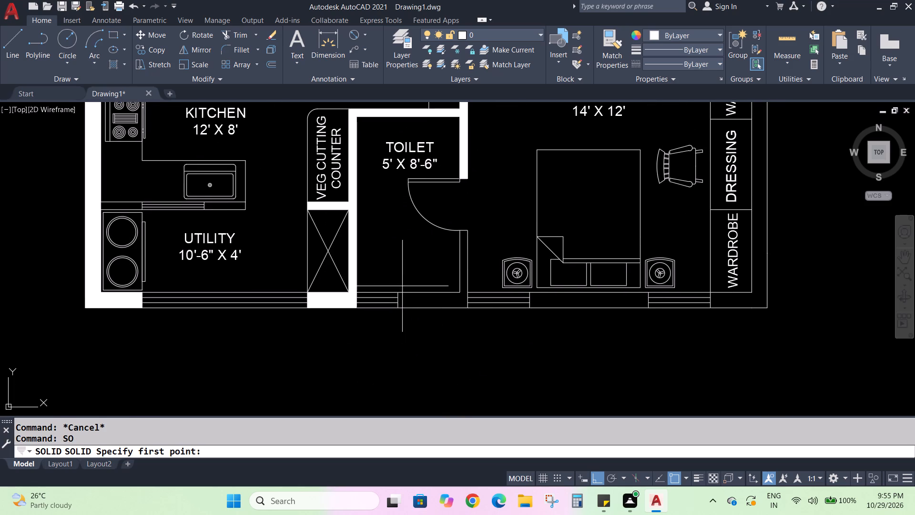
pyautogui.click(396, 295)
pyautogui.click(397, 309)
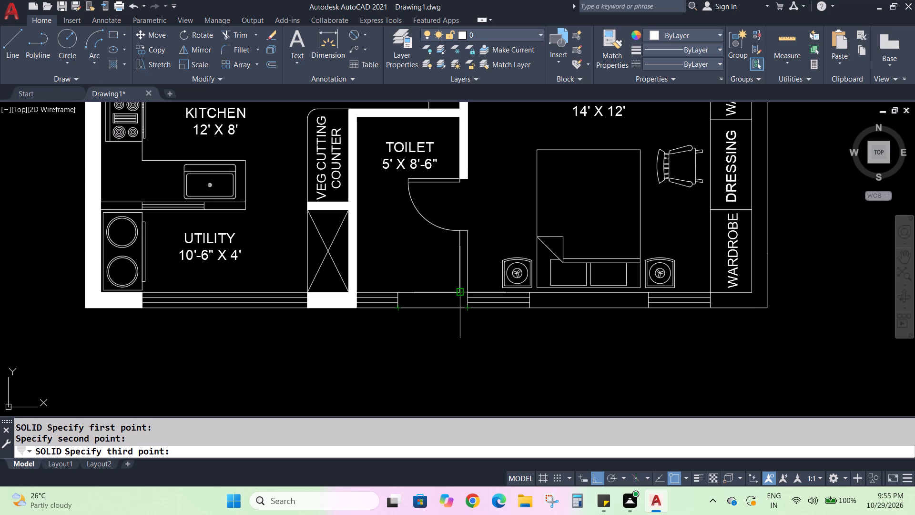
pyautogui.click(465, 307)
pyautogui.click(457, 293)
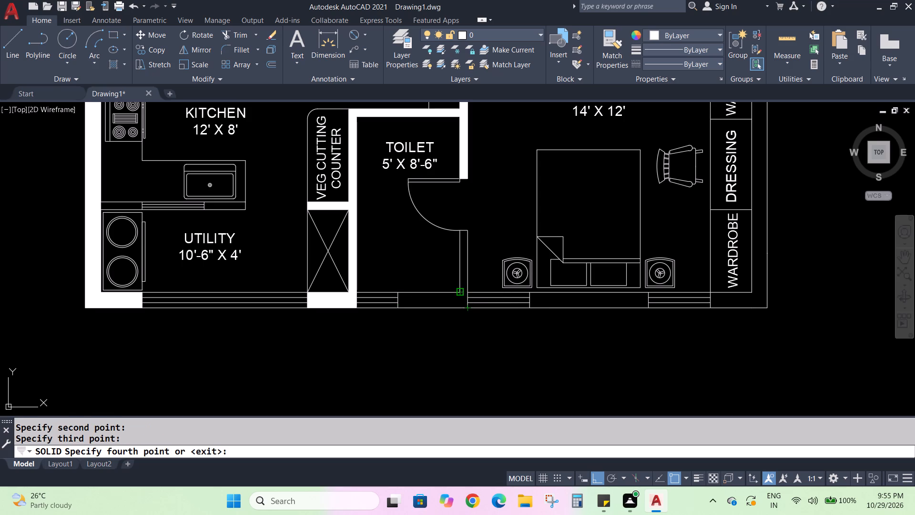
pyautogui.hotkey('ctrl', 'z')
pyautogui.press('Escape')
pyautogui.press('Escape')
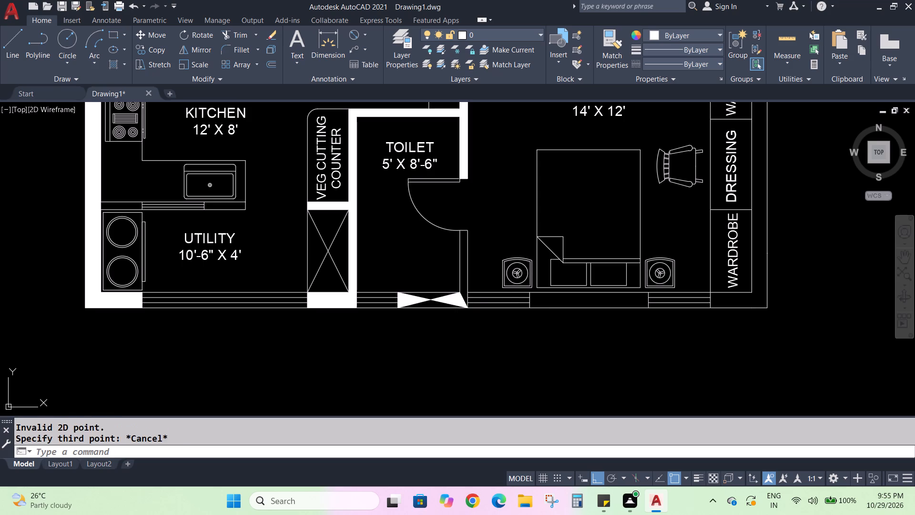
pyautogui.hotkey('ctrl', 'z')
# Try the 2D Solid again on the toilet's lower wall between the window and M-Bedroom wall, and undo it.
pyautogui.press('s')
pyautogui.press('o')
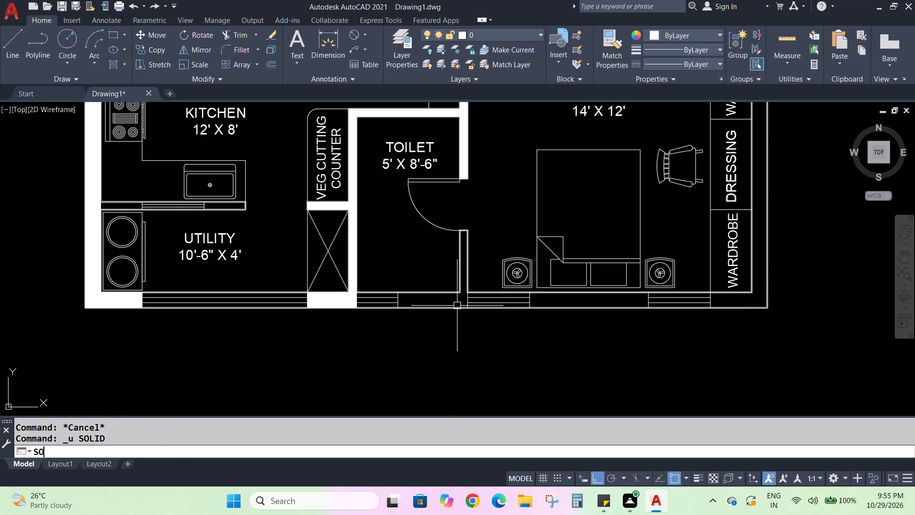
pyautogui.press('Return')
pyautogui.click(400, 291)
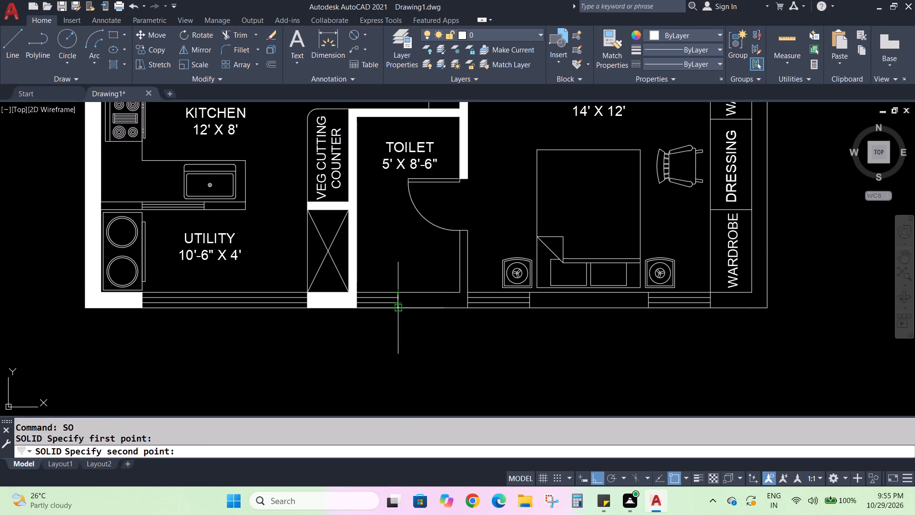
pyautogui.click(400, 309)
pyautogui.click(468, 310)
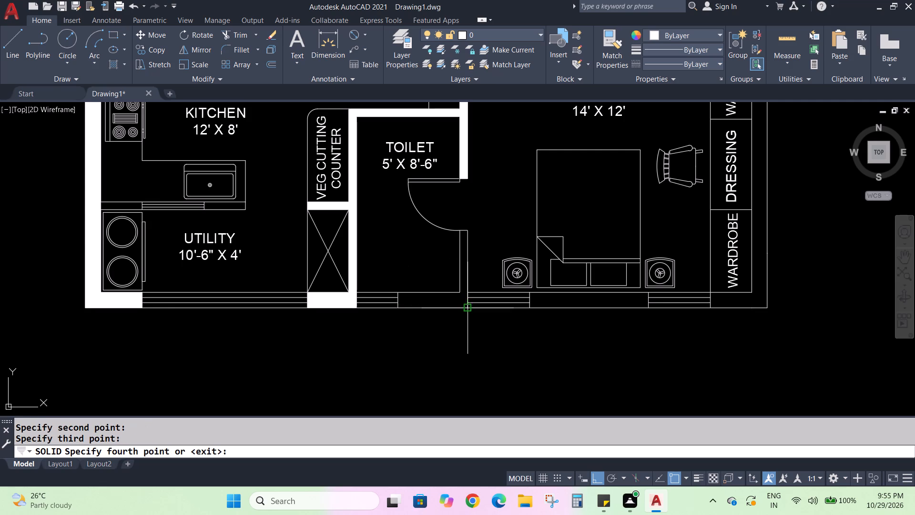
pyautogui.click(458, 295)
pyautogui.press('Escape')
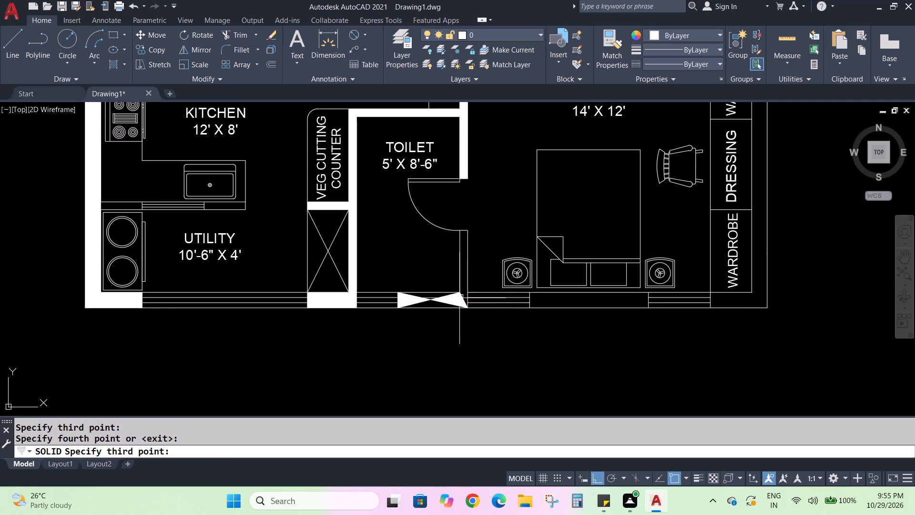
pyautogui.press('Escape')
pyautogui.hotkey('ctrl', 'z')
# Fill the toilet's lower wall from its window to the M-Bedroom wall corner, and up to the toilet door jamb, with 2D Solids.
pyautogui.press('s')
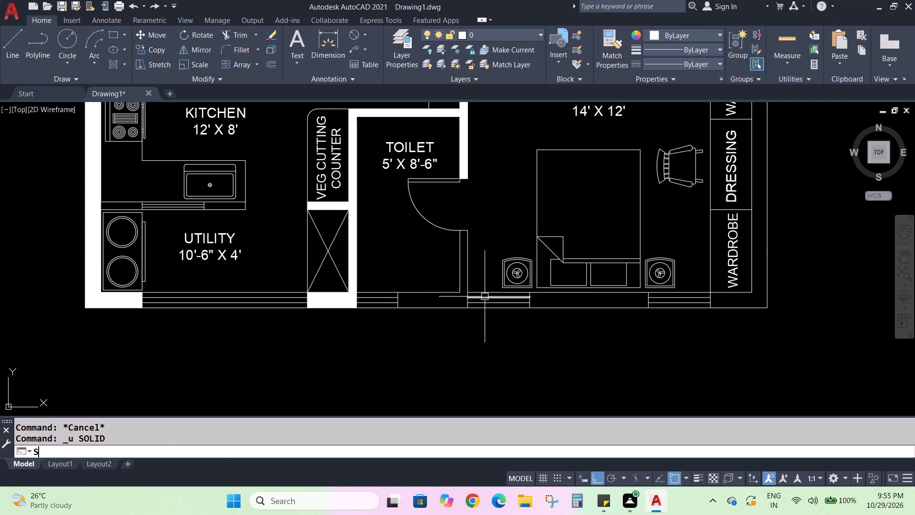
pyautogui.press('o')
pyautogui.press('Return')
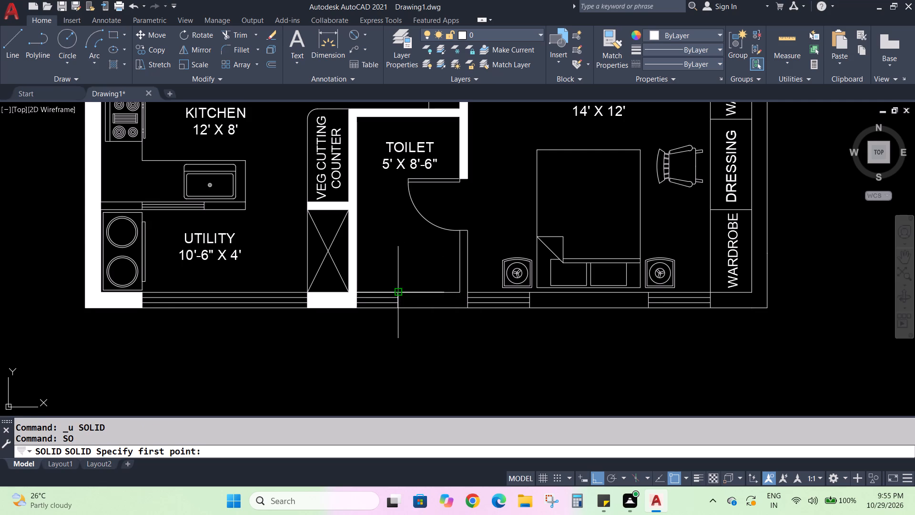
pyautogui.click(401, 293)
pyautogui.click(401, 307)
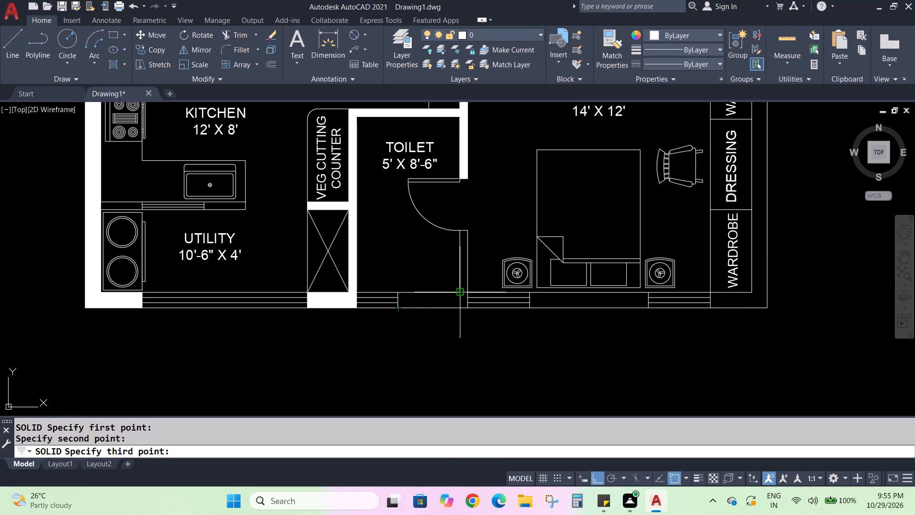
pyautogui.click(460, 293)
pyautogui.click(469, 308)
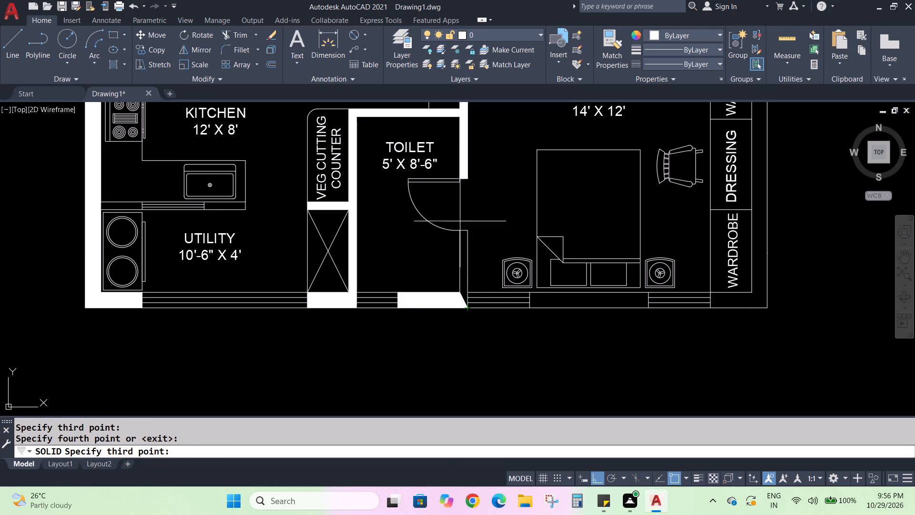
pyautogui.click(459, 233)
pyautogui.click(469, 235)
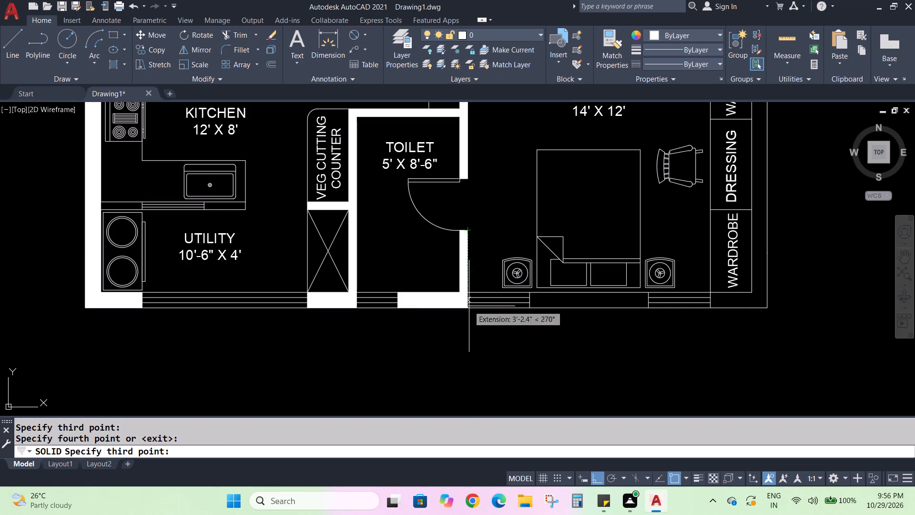
pyautogui.press('Escape')
# Fill the kitchen–utility wall between the filled outer wall and the near end of its window with a 2D Solid.
pyautogui.scroll(-2, 491, 340)
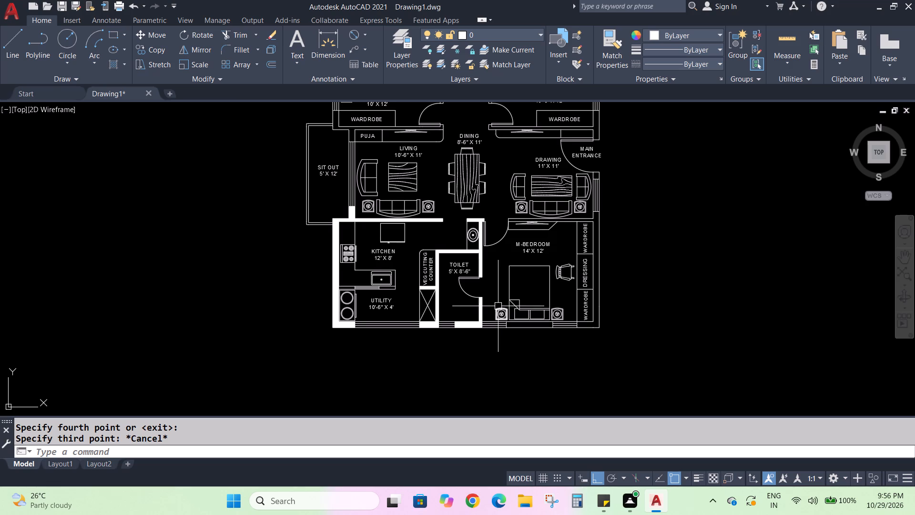
pyautogui.scroll(2, 373, 311)
pyautogui.scroll(2, 369, 266)
pyautogui.moveTo(368, 266); pyautogui.dragTo(396, 326, button='middle')
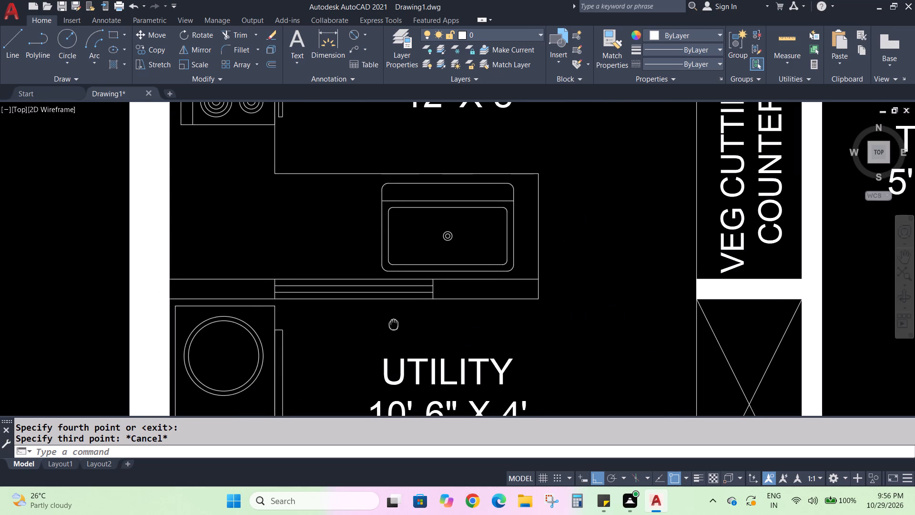
pyautogui.moveTo(396, 326); pyautogui.dragTo(398, 328, button='middle')
pyautogui.write('SO')
pyautogui.press('Return')
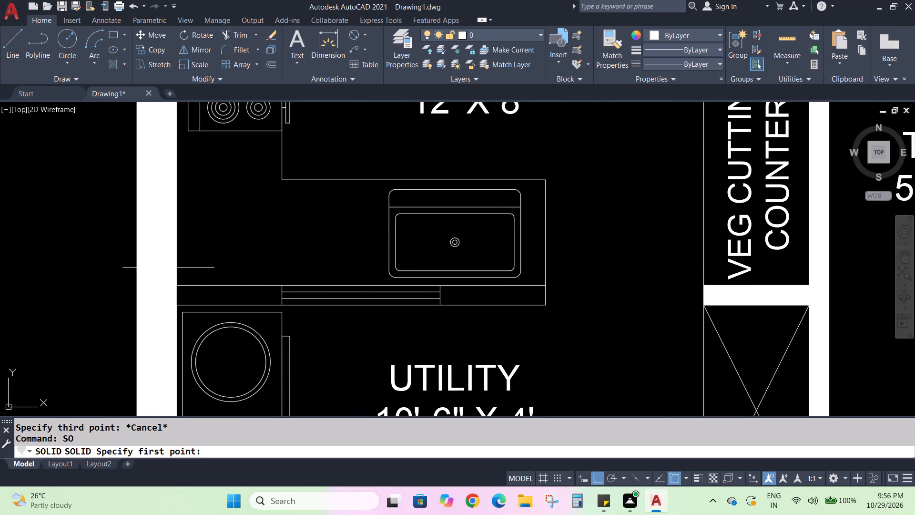
pyautogui.click(175, 288)
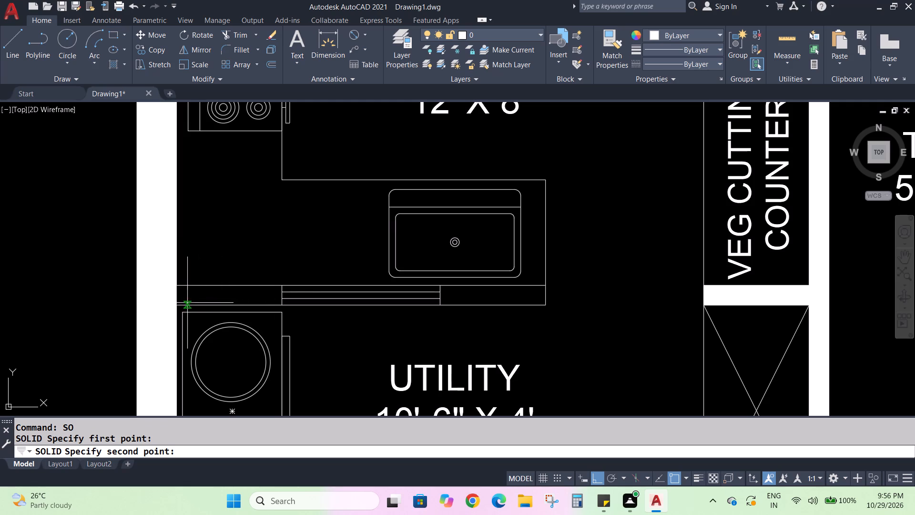
pyautogui.click(176, 302)
pyautogui.click(280, 285)
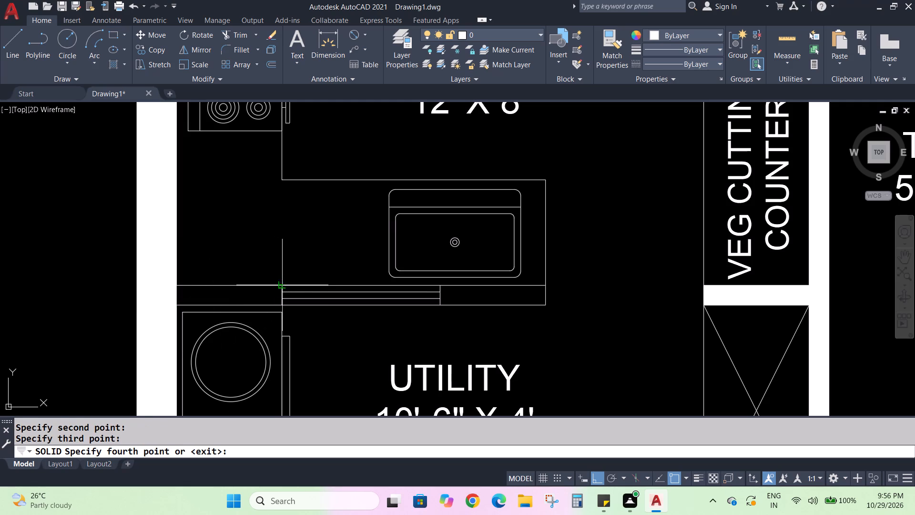
pyautogui.click(282, 309)
pyautogui.press('Escape')
pyautogui.press('Escape')
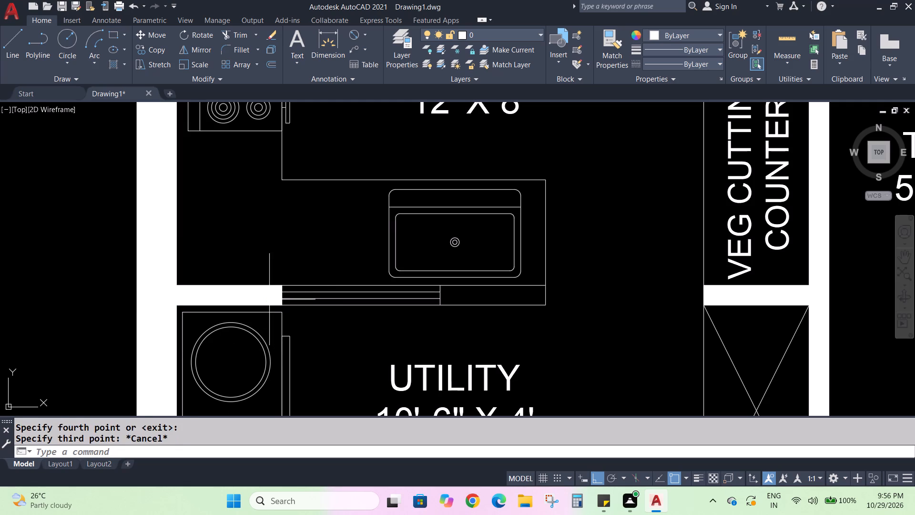
# Fill the kitchen–utility wall below the sink, from the window's other end to the wall's free end, with a 2D Solid.
pyautogui.write('SO')
pyautogui.press('Return')
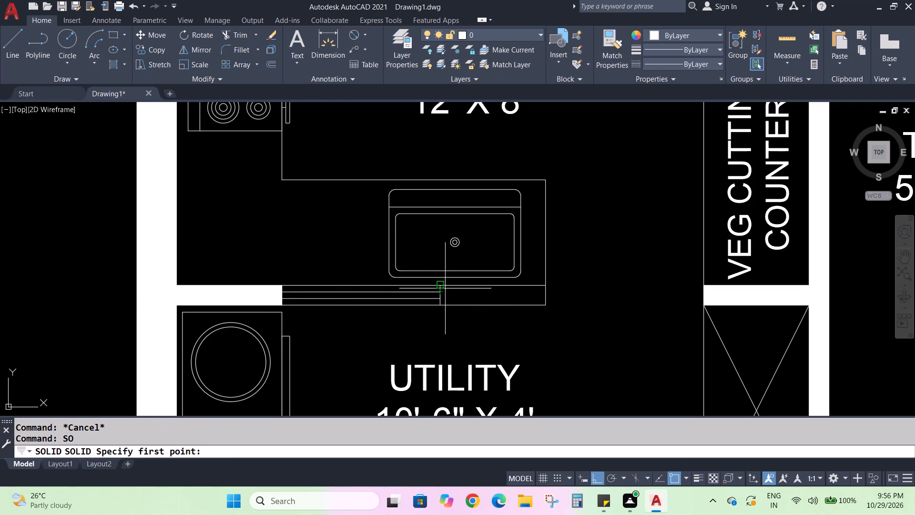
pyautogui.click(443, 288)
pyautogui.click(439, 305)
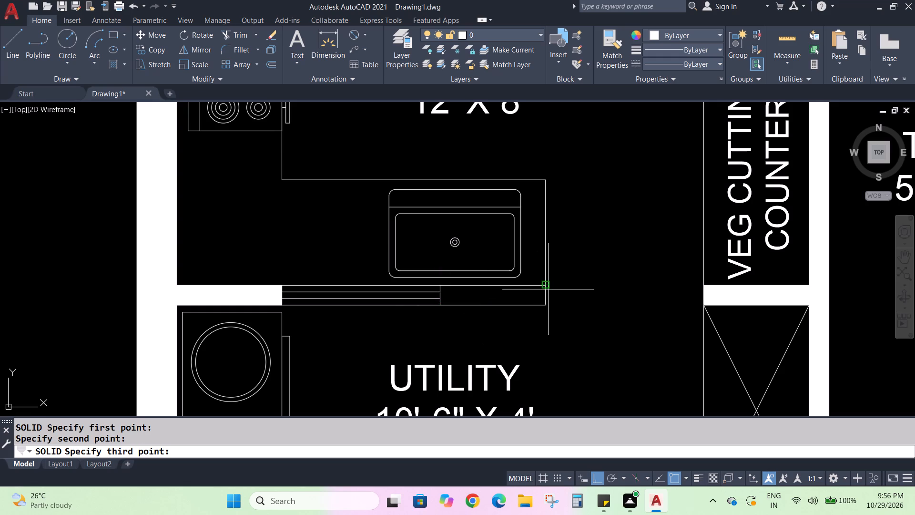
pyautogui.click(548, 286)
pyautogui.click(545, 302)
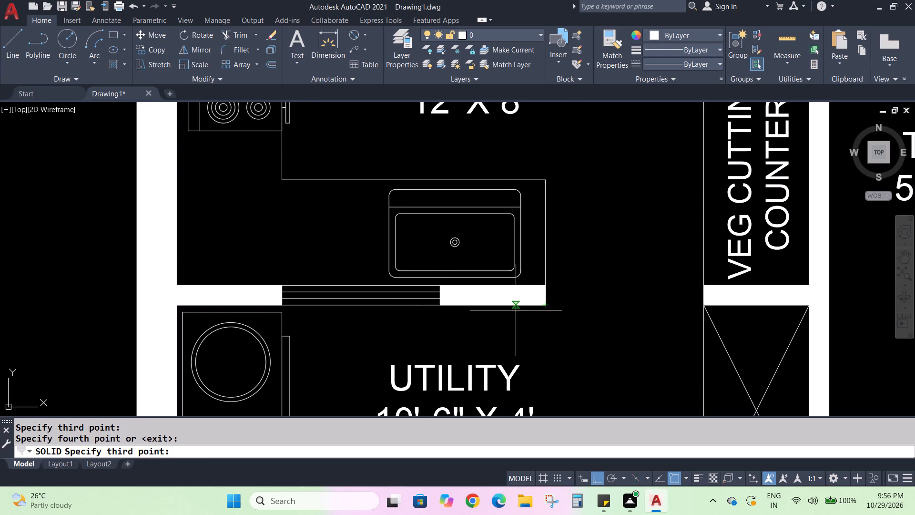
pyautogui.scroll(-2, 513, 315)
pyautogui.press('Escape')
pyautogui.press('Escape')
pyautogui.press('Escape')
# Fill the M-Bedroom's lower outer wall behind the bed, between its two windows, with a 2D Solid.
pyautogui.scroll(-2, 521, 329)
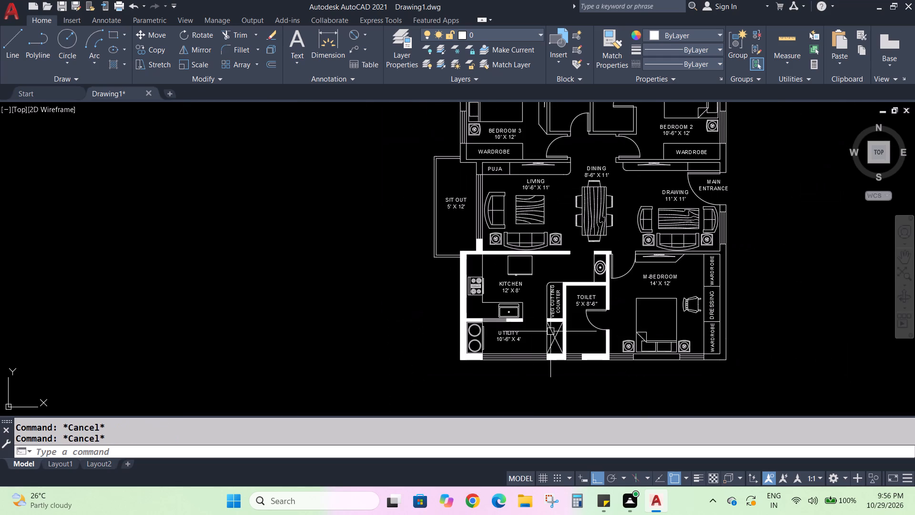
pyautogui.scroll(1, 556, 338)
pyautogui.moveTo(556, 339); pyautogui.dragTo(286, 337, button='middle')
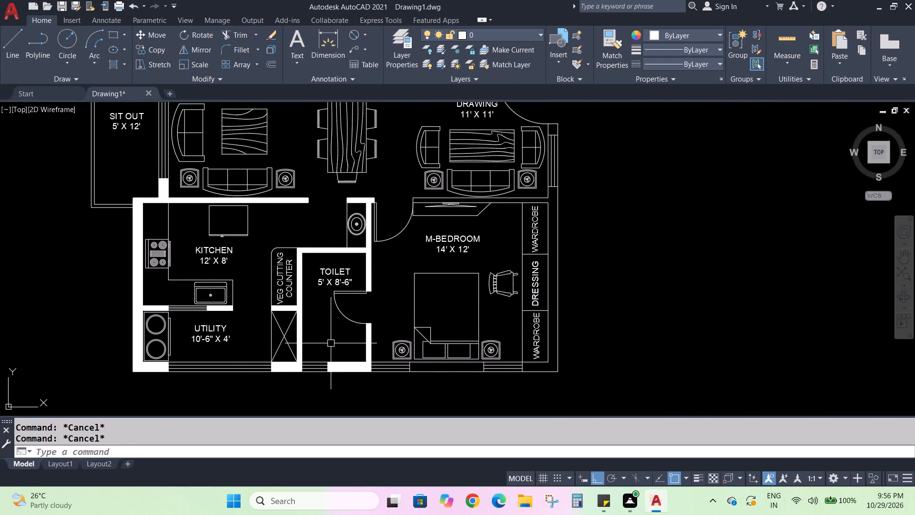
pyautogui.scroll(1, 336, 342)
pyautogui.moveTo(500, 385); pyautogui.dragTo(379, 340, button='middle')
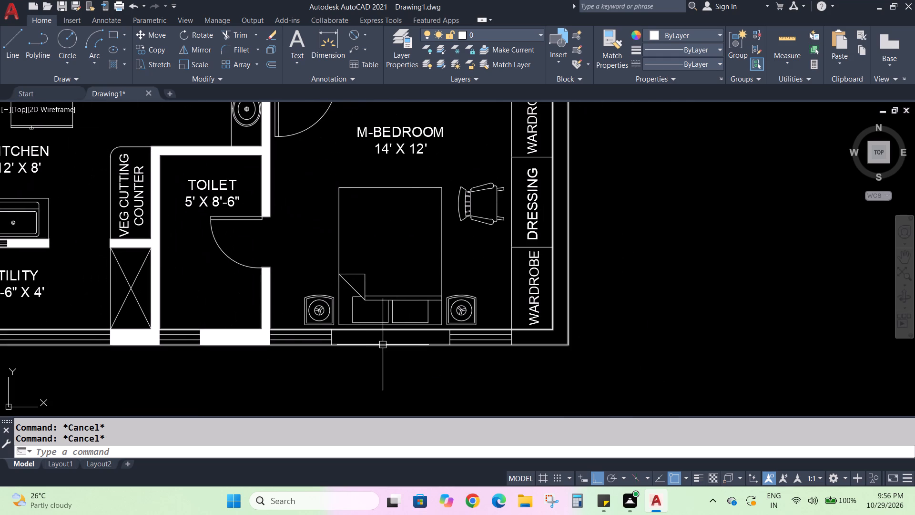
pyautogui.press('Escape')
pyautogui.press('s')
pyautogui.press('o')
pyautogui.press('Return')
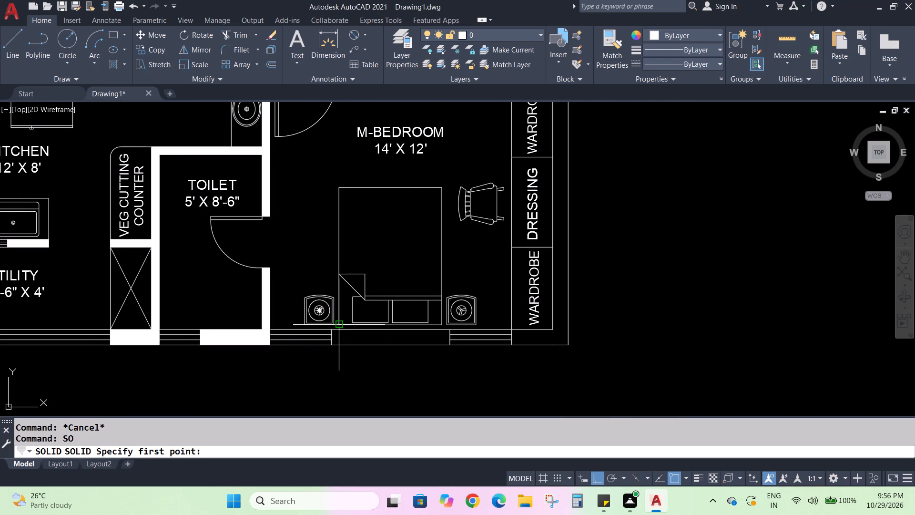
pyautogui.scroll(2, 335, 339)
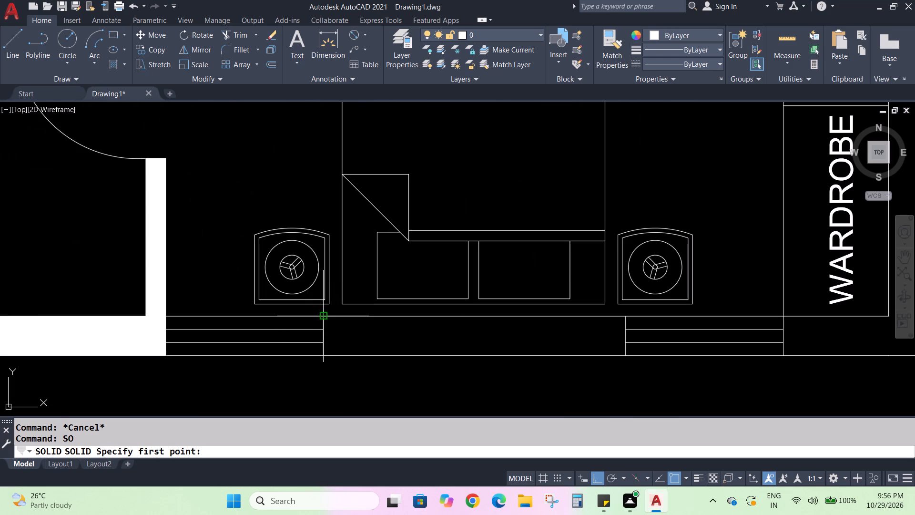
pyautogui.click(325, 317)
pyautogui.click(322, 355)
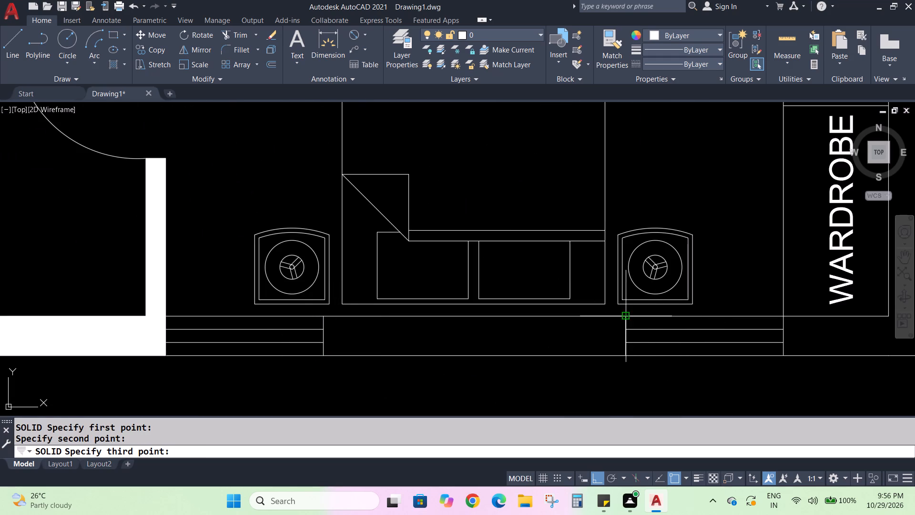
pyautogui.click(622, 317)
pyautogui.click(625, 355)
pyautogui.scroll(-1, 514, 348)
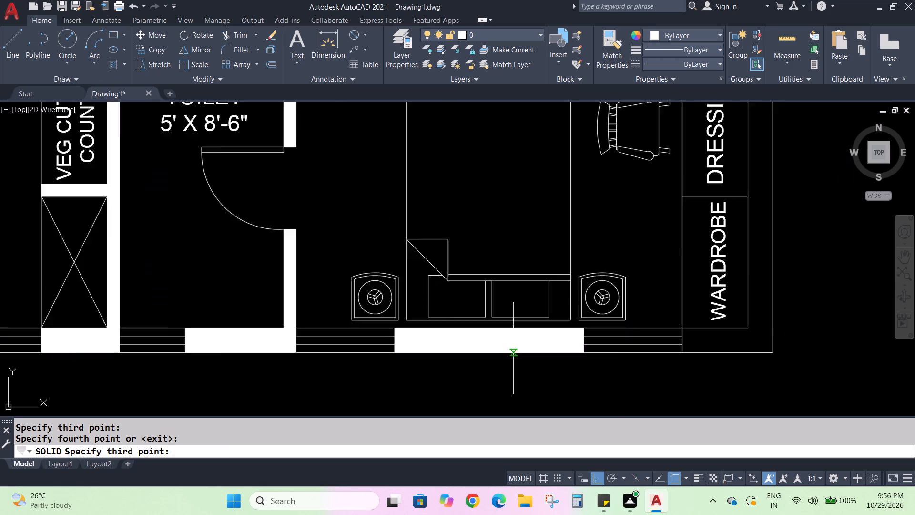
pyautogui.scroll(-2, 513, 348)
pyautogui.moveTo(618, 367); pyautogui.dragTo(467, 396, button='middle')
pyautogui.scroll(2, 461, 382)
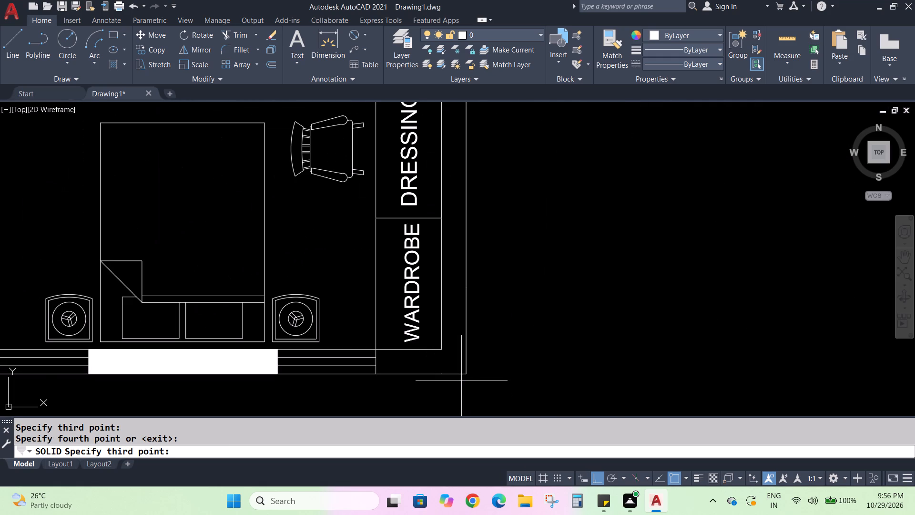
pyautogui.press('Escape')
pyautogui.press('Escape')
# Fill the M-Bedroom outer wall from the window beside the wardrobe, around the lower corner, and up to the drawing room window with 2D Solids.
pyautogui.write('SO')
pyautogui.press('Return')
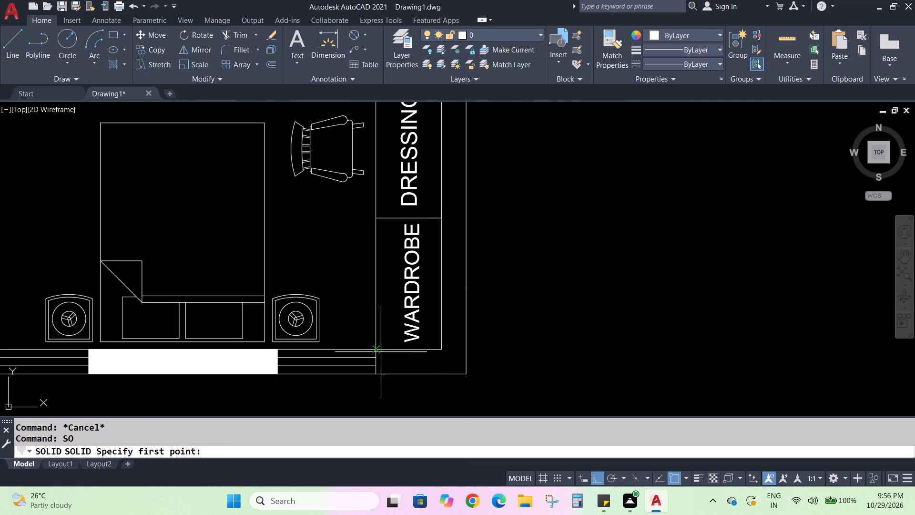
pyautogui.click(375, 352)
pyautogui.click(378, 373)
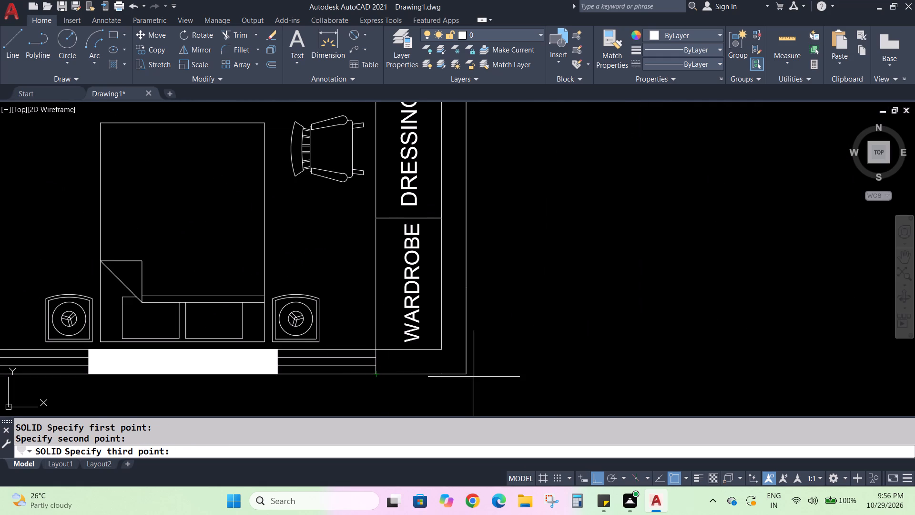
pyautogui.click(441, 350)
pyautogui.click(463, 374)
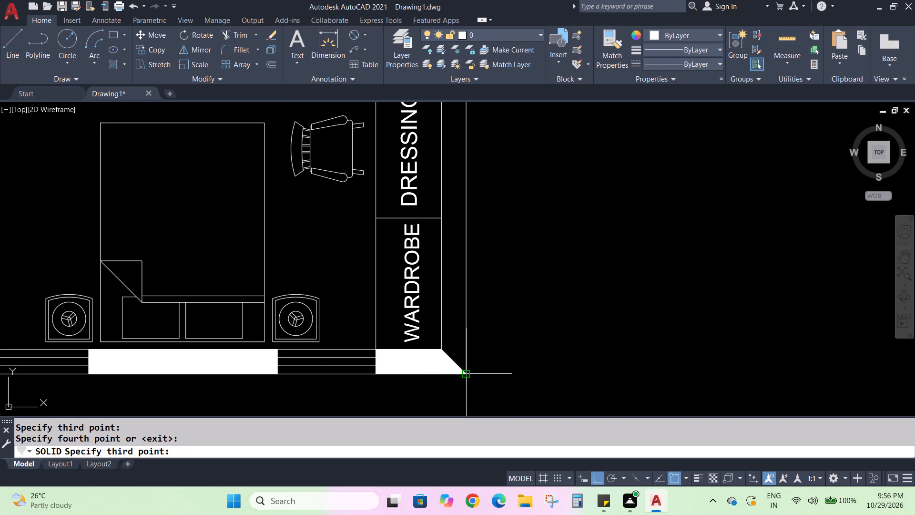
pyautogui.scroll(-4, 442, 273)
pyautogui.scroll(2, 442, 274)
pyautogui.scroll(2, 443, 162)
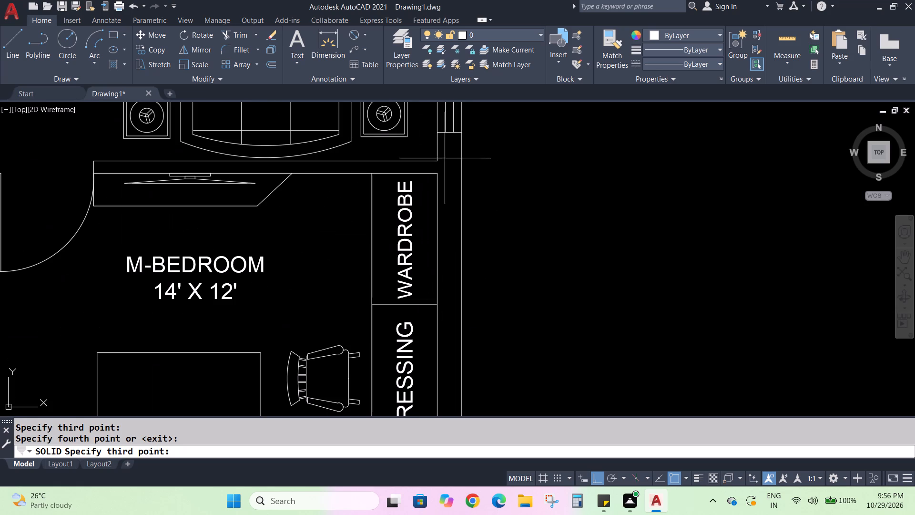
pyautogui.click(437, 134)
pyautogui.click(462, 134)
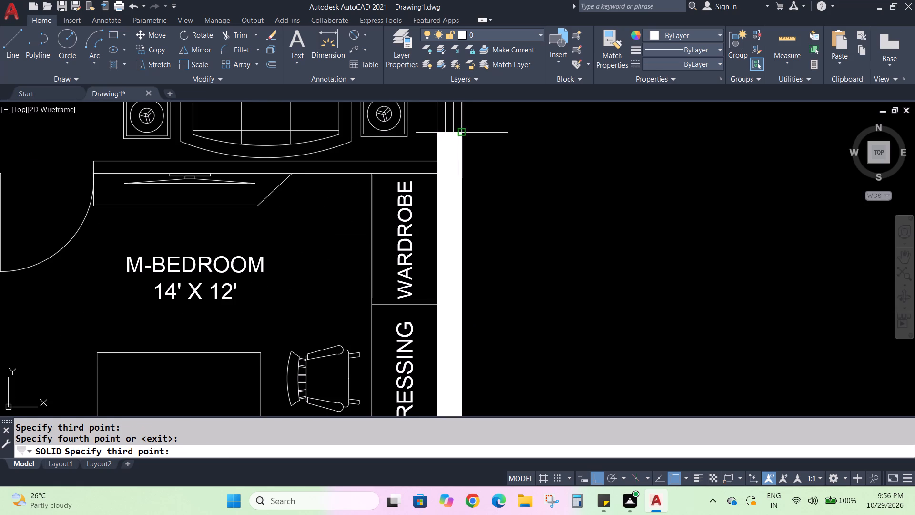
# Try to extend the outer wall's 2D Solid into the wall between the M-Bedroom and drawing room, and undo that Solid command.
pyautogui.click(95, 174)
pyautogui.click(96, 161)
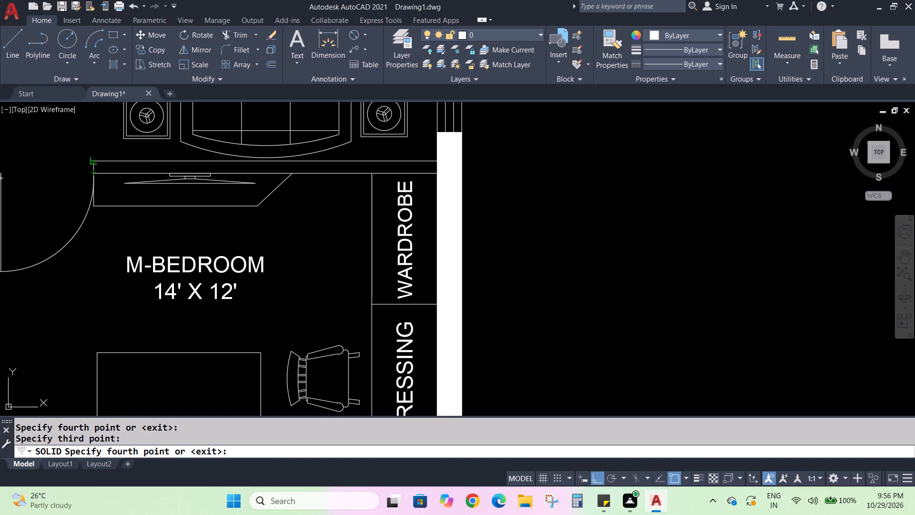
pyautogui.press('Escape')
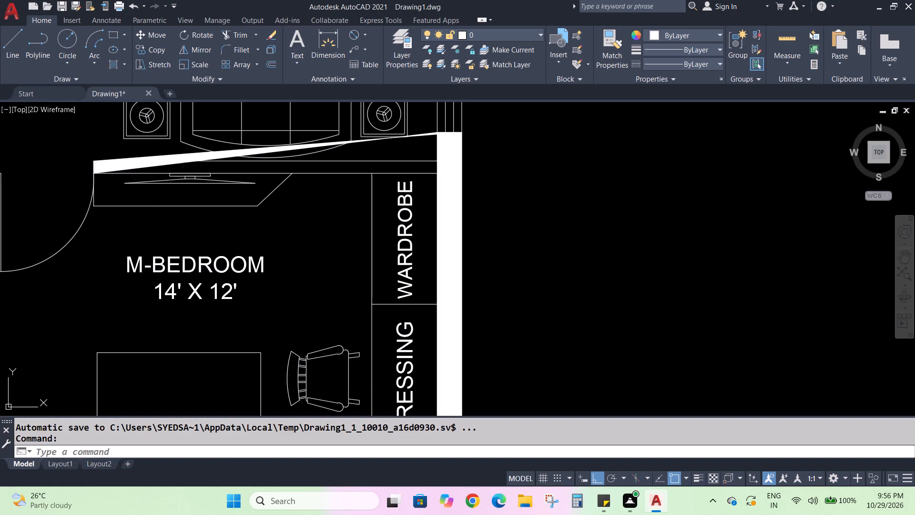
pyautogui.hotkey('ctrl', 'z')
# Fill the M-Bedroom outer wall from the window beside the lower wardrobe, around the corner, and up to the drawing room window with 2D Solids.
pyautogui.press('s')
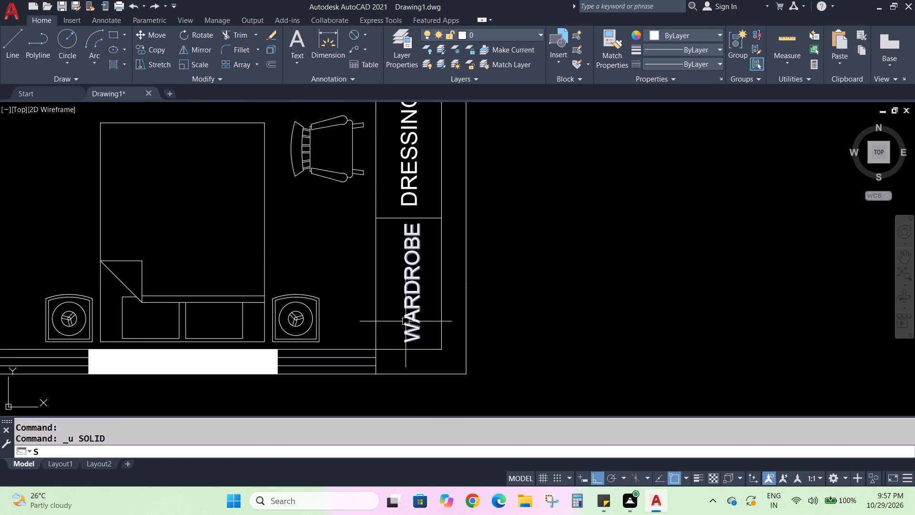
pyautogui.press('o')
pyautogui.press('Return')
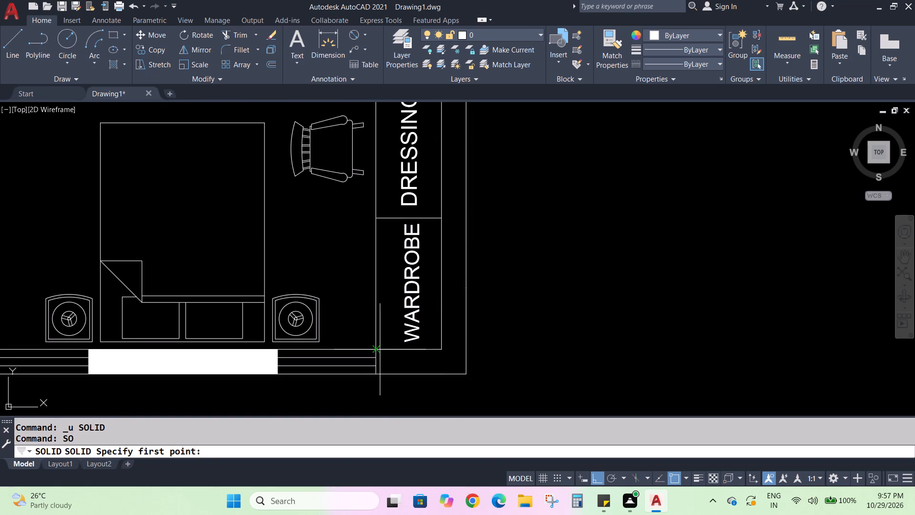
pyautogui.click(379, 350)
pyautogui.click(374, 375)
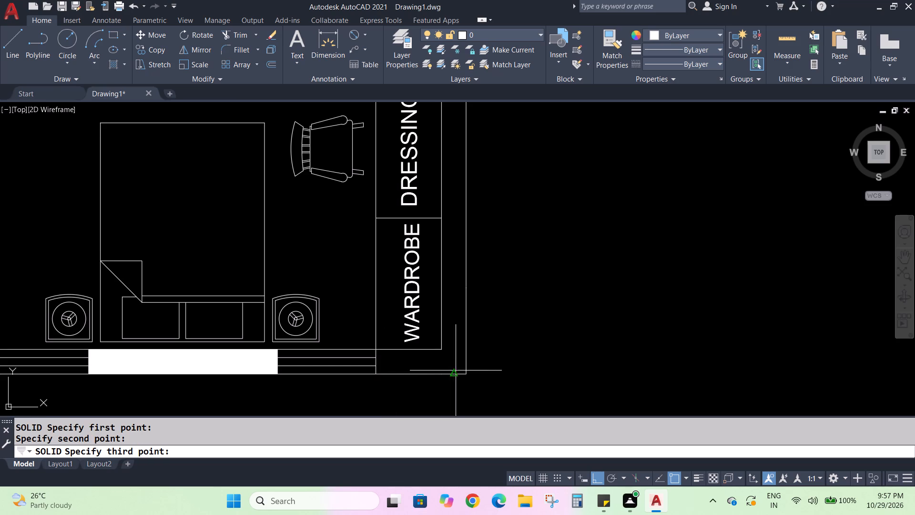
pyautogui.click(442, 349)
pyautogui.click(468, 373)
pyautogui.scroll(-3, 451, 288)
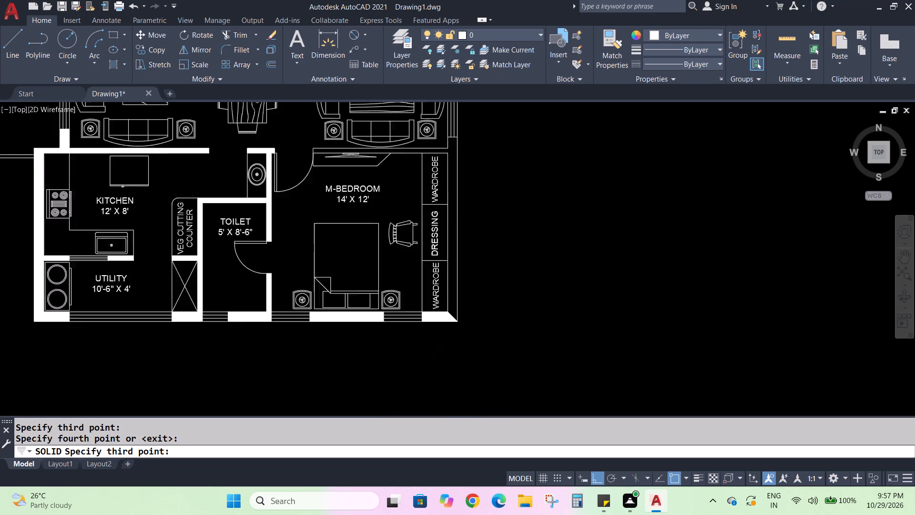
pyautogui.scroll(-2, 450, 289)
pyautogui.scroll(4, 449, 216)
pyautogui.moveTo(458, 383); pyautogui.dragTo(497, 163, button='middle')
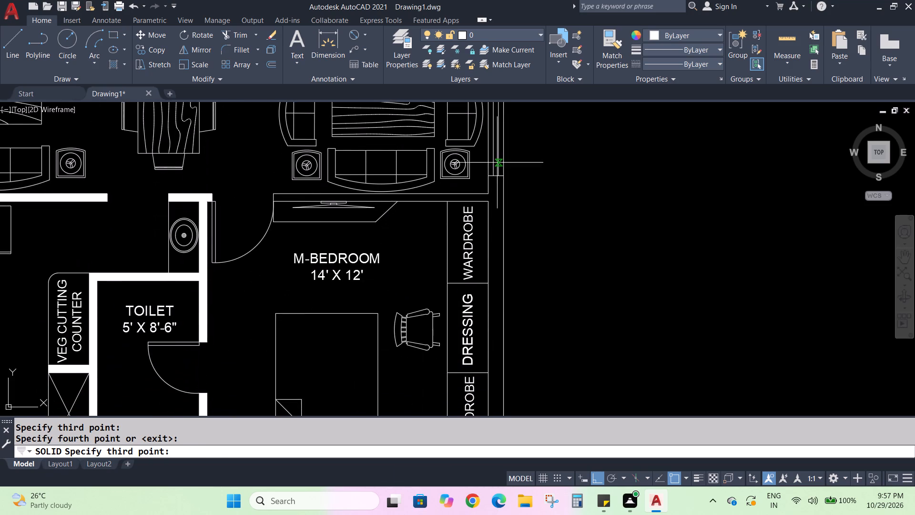
pyautogui.click(489, 177)
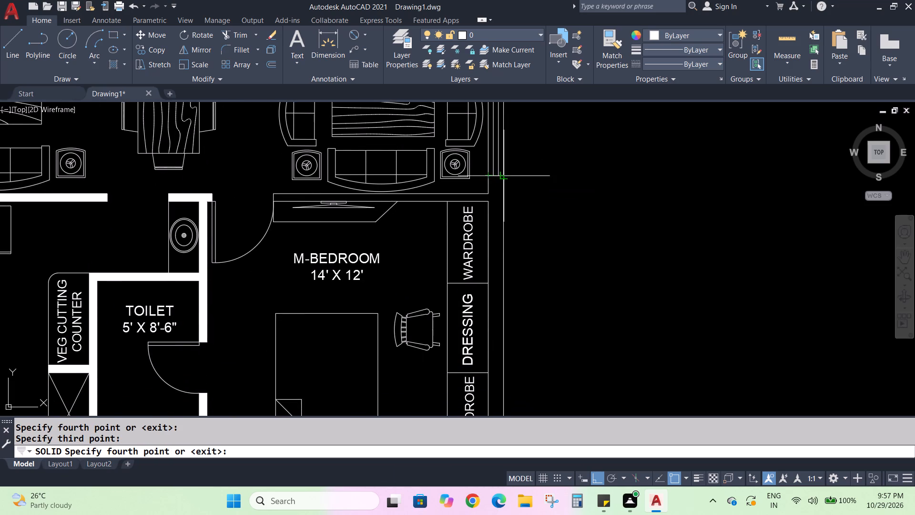
pyautogui.click(506, 178)
pyautogui.scroll(-1, 503, 239)
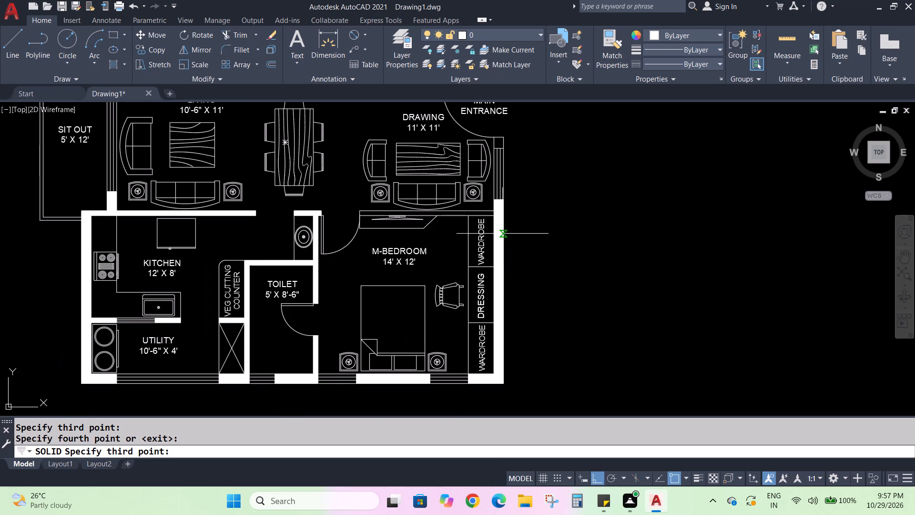
pyautogui.press('Return')
pyautogui.press('Escape')
pyautogui.press('Escape')
# Fill the wall between the M-Bedroom and drawing room, from the filled outer wall to the M-Bedroom door opening, with a 2D Solid.
pyautogui.press('s')
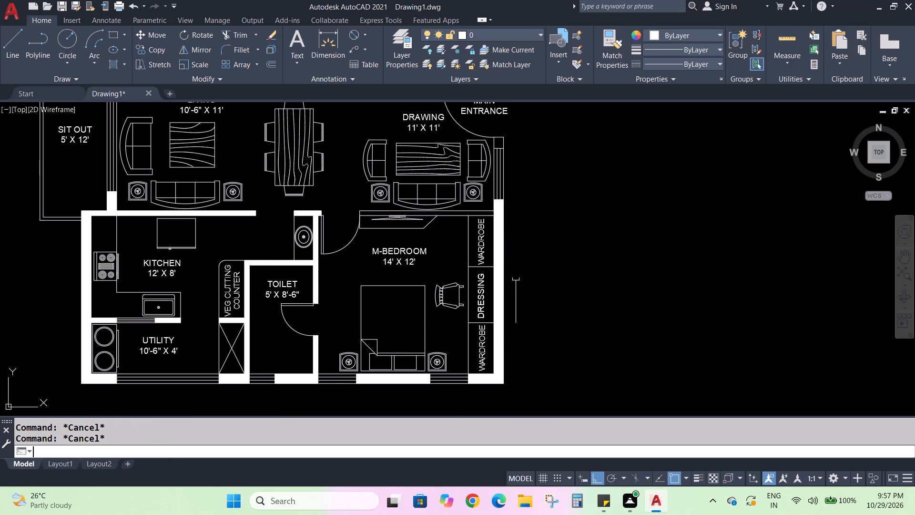
pyautogui.press('o')
pyautogui.press('Return')
pyautogui.scroll(1, 468, 284)
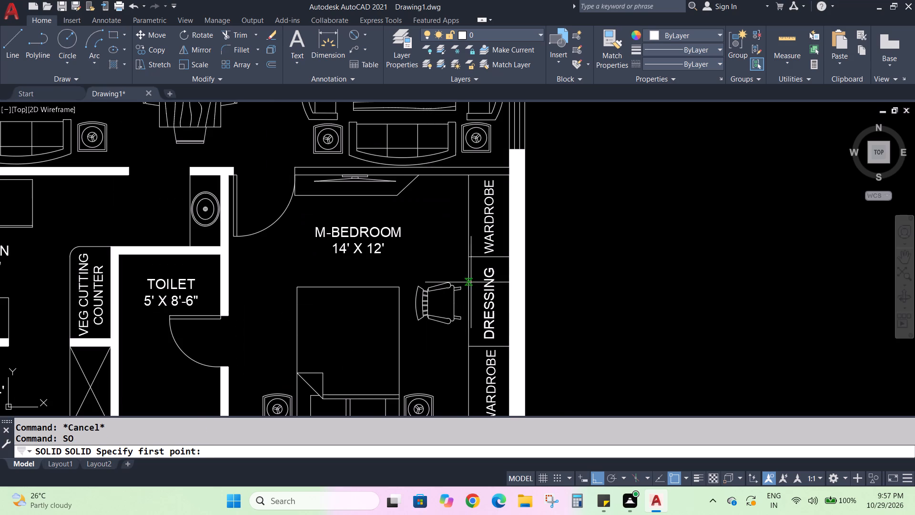
pyautogui.scroll(1, 515, 177)
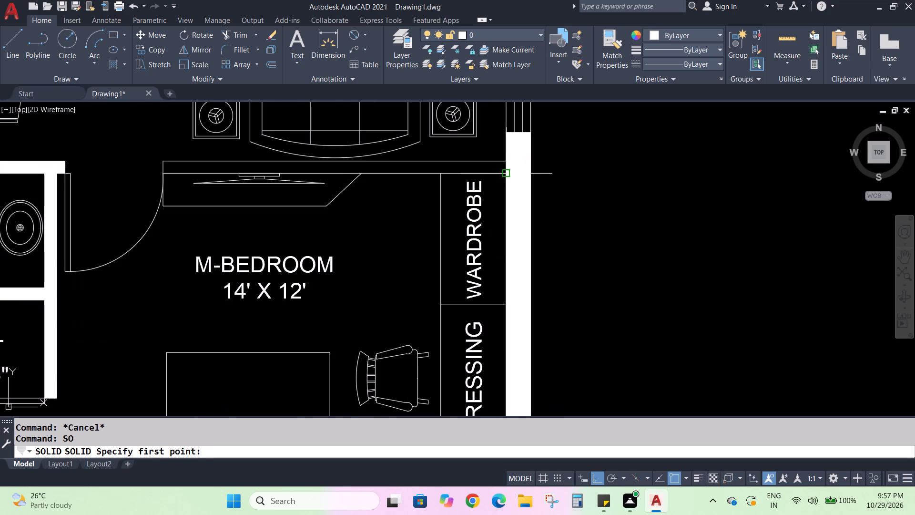
pyautogui.click(507, 172)
pyautogui.click(506, 161)
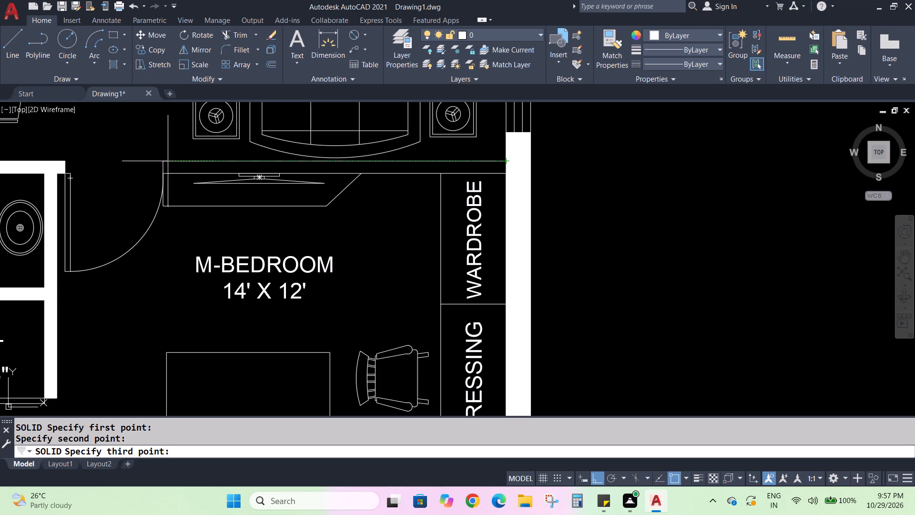
pyautogui.click(165, 174)
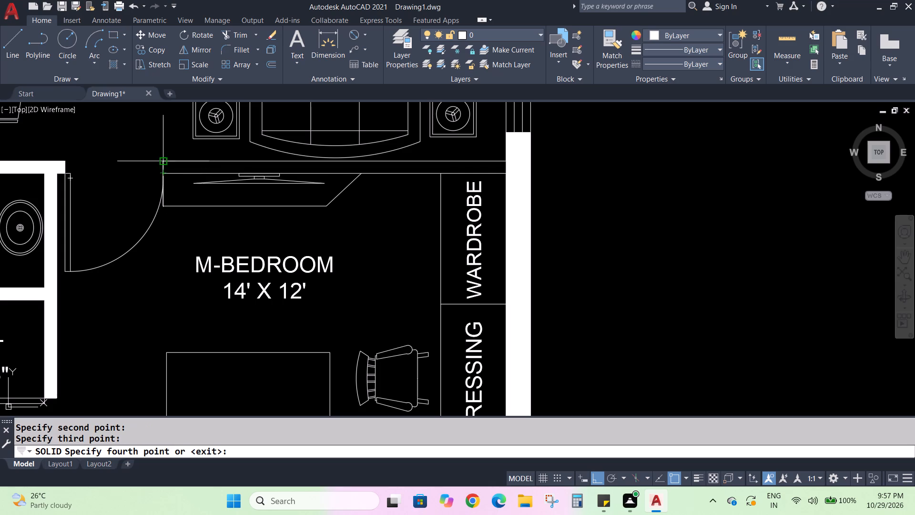
pyautogui.click(162, 163)
pyautogui.scroll(-2, 269, 186)
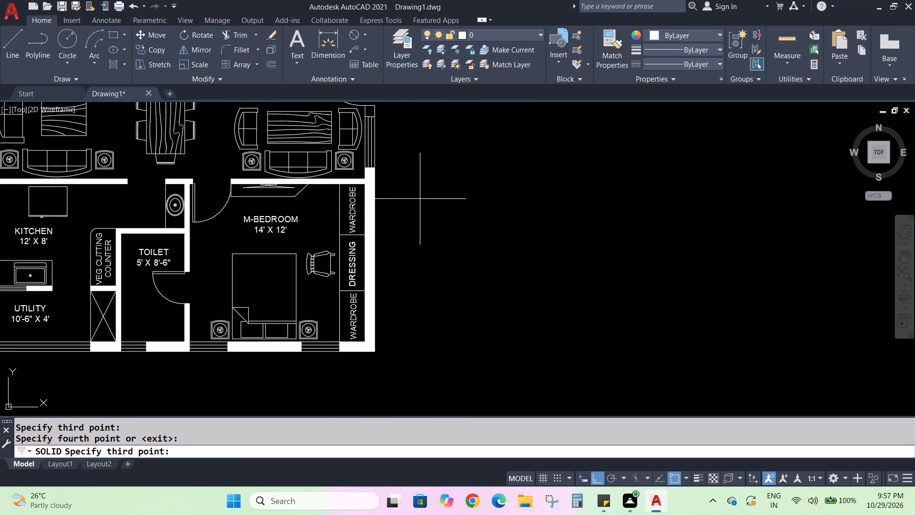
pyautogui.moveTo(427, 193); pyautogui.dragTo(498, 361, button='middle')
pyautogui.scroll(1, 427, 193)
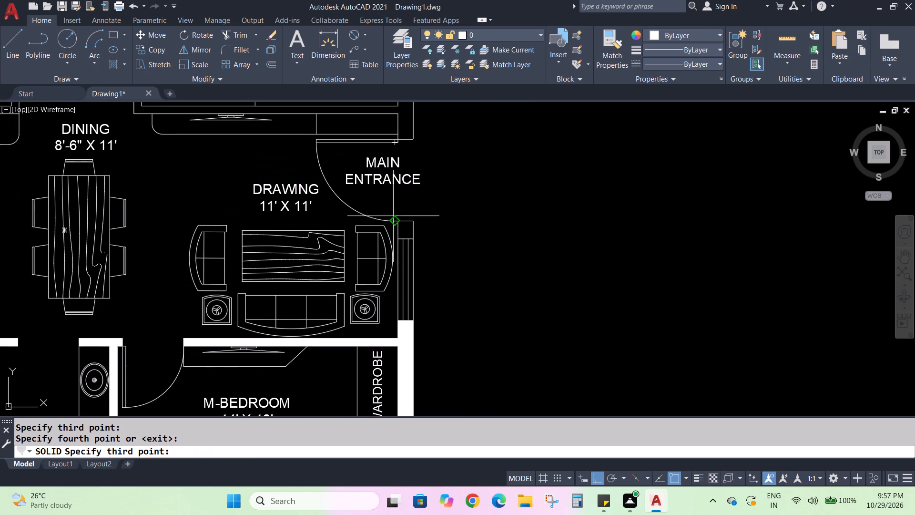
pyautogui.press('Return')
pyautogui.press('Escape')
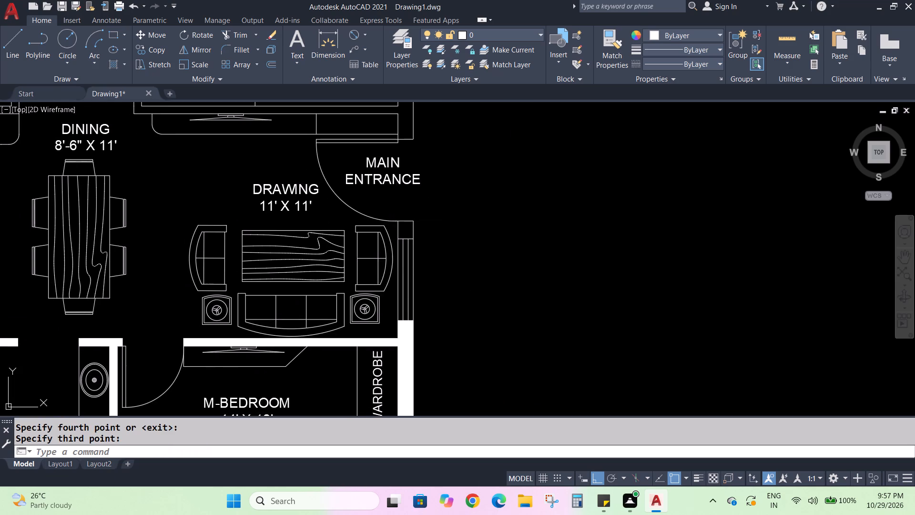
pyautogui.press('Escape')
pyautogui.press('Escape')
# Fill the short outer wall piece between the drawing room window and the main entrance opening with a 2D Solid.
pyautogui.write('SO')
pyautogui.press('Return')
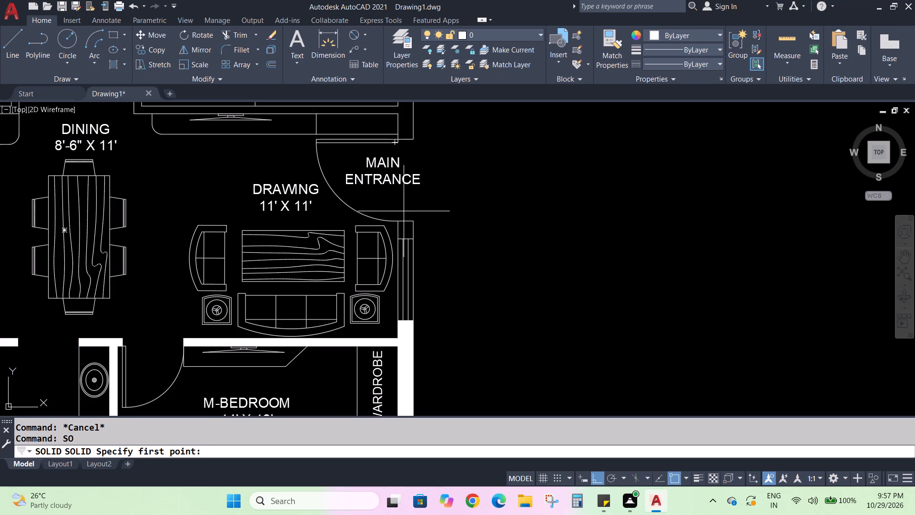
pyautogui.scroll(1, 404, 211)
pyautogui.click(396, 256)
pyautogui.click(420, 254)
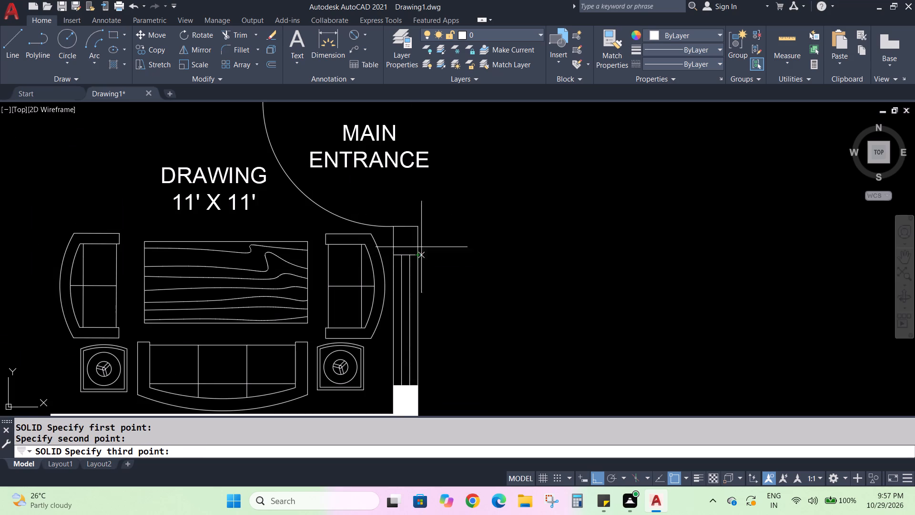
pyautogui.click(392, 226)
pyautogui.click(419, 227)
pyautogui.scroll(-2, 420, 228)
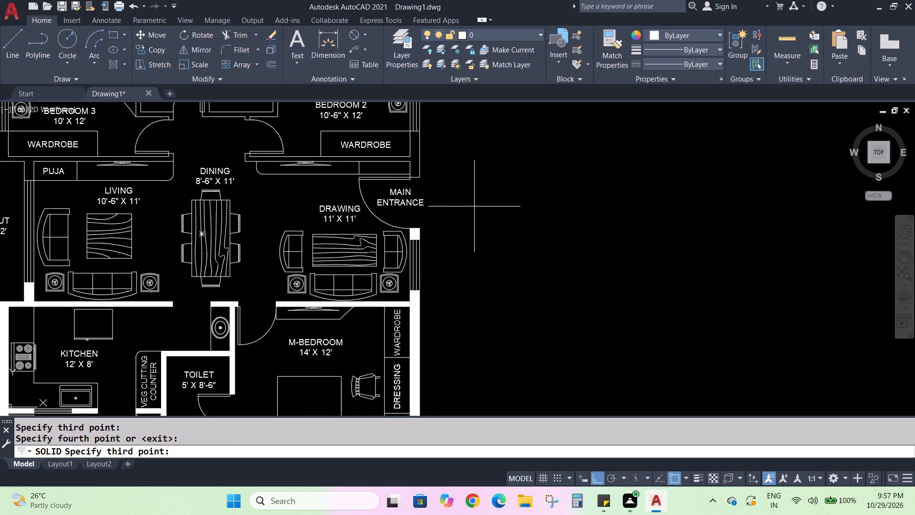
pyautogui.moveTo(474, 216); pyautogui.dragTo(526, 349, button='middle')
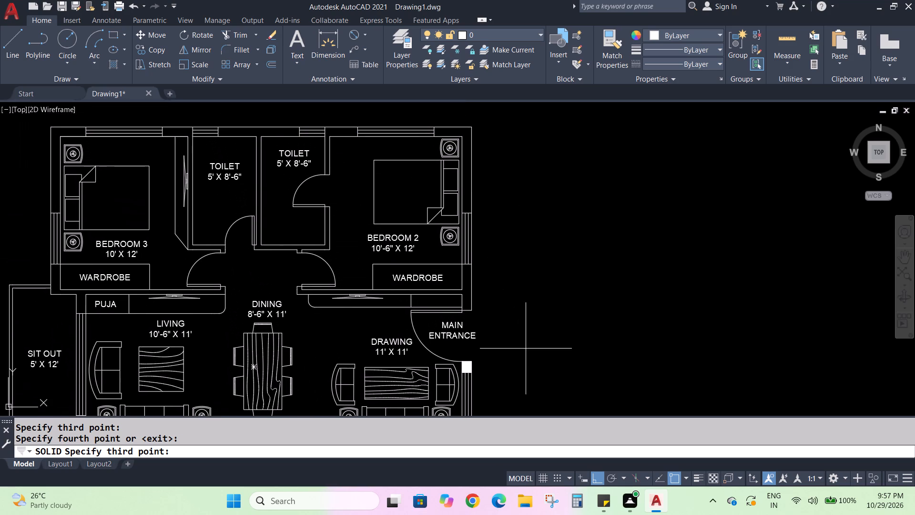
pyautogui.scroll(1, 529, 303)
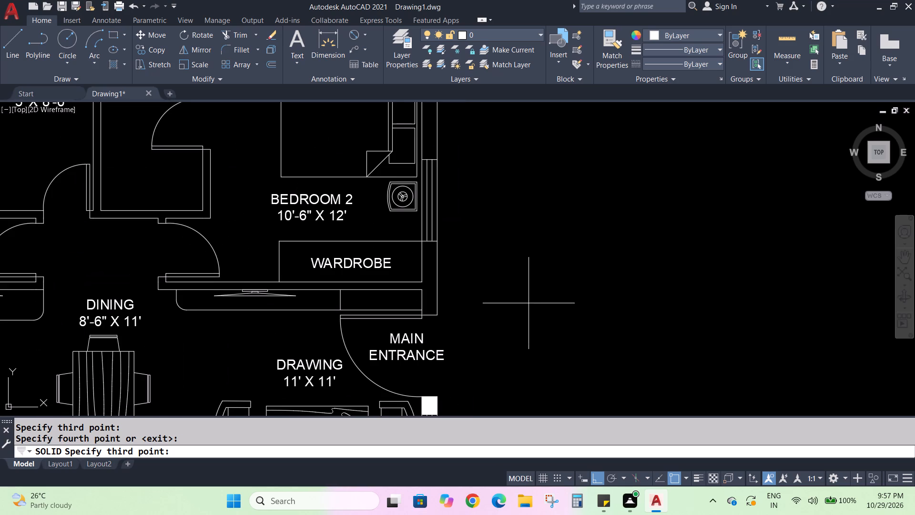
pyautogui.moveTo(527, 304); pyautogui.dragTo(577, 288, button='middle')
pyautogui.scroll(1, 577, 288)
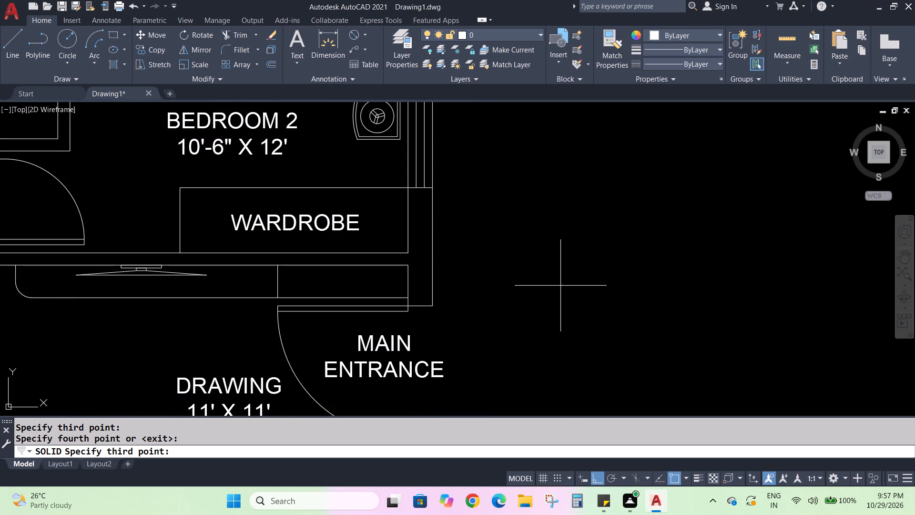
pyautogui.moveTo(537, 284); pyautogui.dragTo(605, 282, button='middle')
pyautogui.scroll(1, 605, 282)
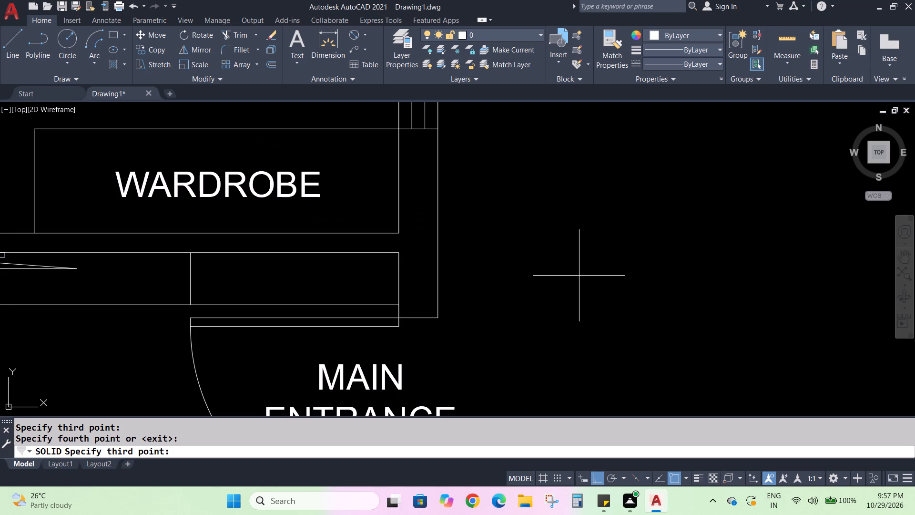
pyautogui.press('Escape')
pyautogui.press('Escape')
pyautogui.press('Escape')
# Fill the outer wall from the main entrance opening up to the Bedroom 2 window beside the wardrobe with a 2D Solid.
pyautogui.scroll(-3, 579, 273)
pyautogui.scroll(2, 578, 278)
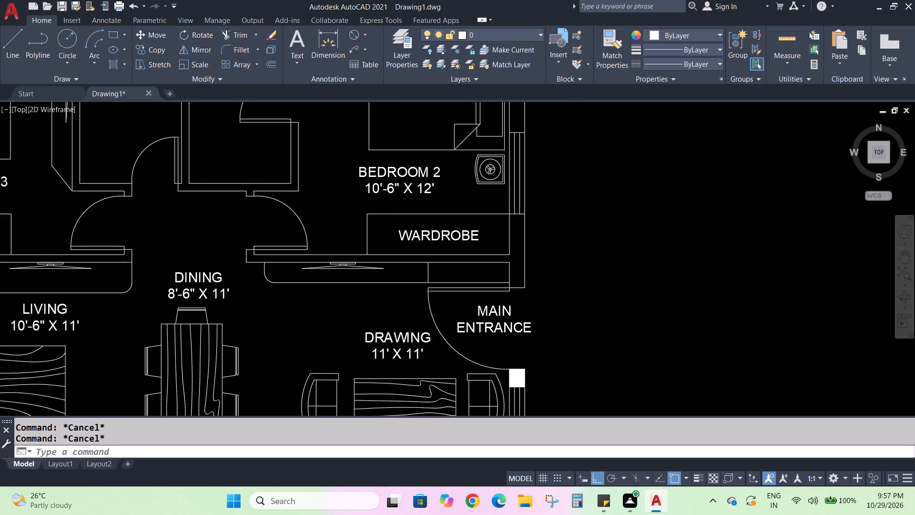
pyautogui.press('s')
pyautogui.press('o')
pyautogui.press('Return')
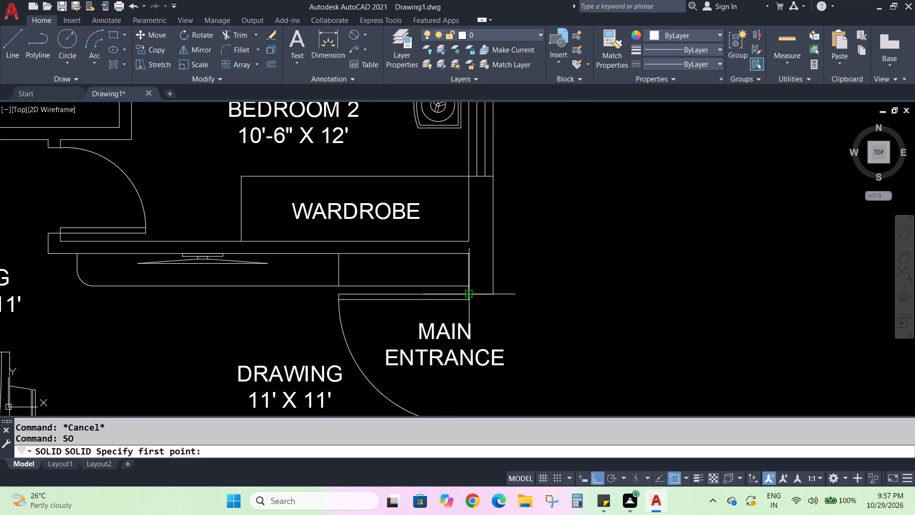
pyautogui.click(468, 295)
pyautogui.click(493, 294)
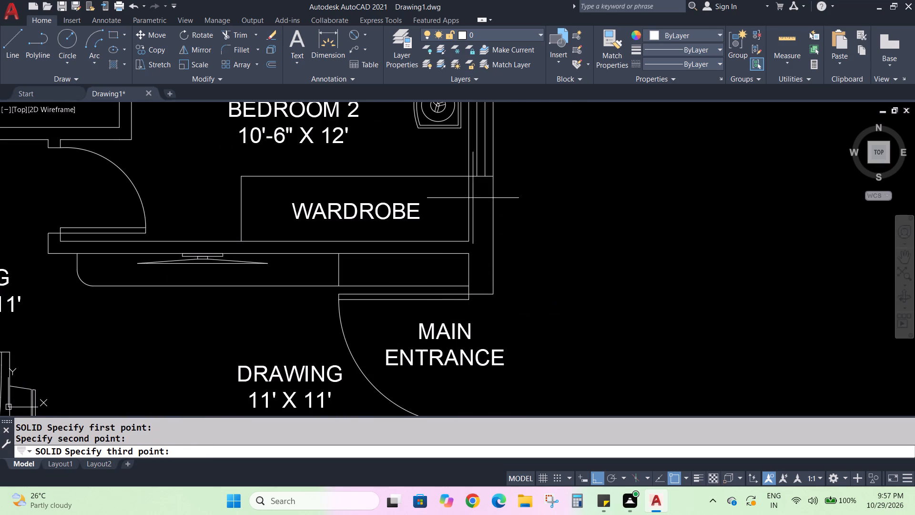
pyautogui.click(470, 179)
pyautogui.click(493, 179)
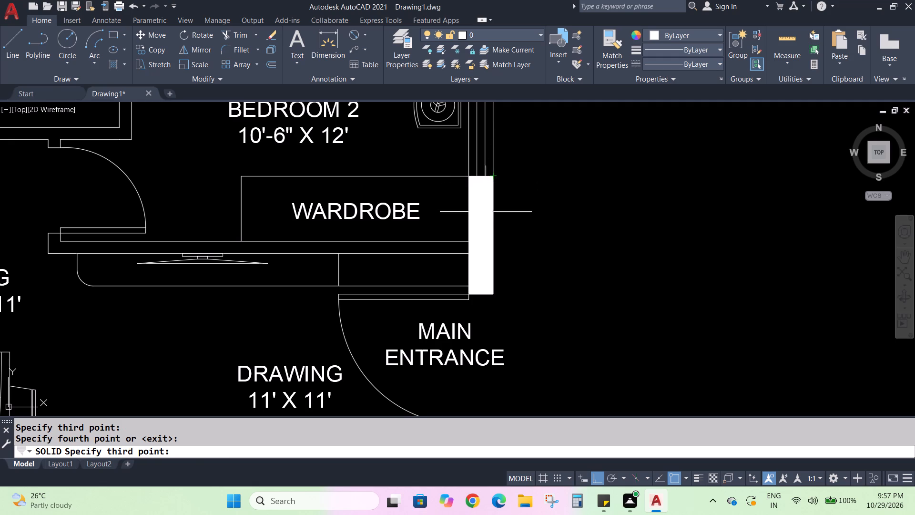
pyautogui.press('Escape')
pyautogui.press('Escape')
# Fill the wall between Bedroom 2 and the drawing room, including its short return at the Bedroom 2 door, with 2D Solids.
pyautogui.write('SO')
pyautogui.press('Return')
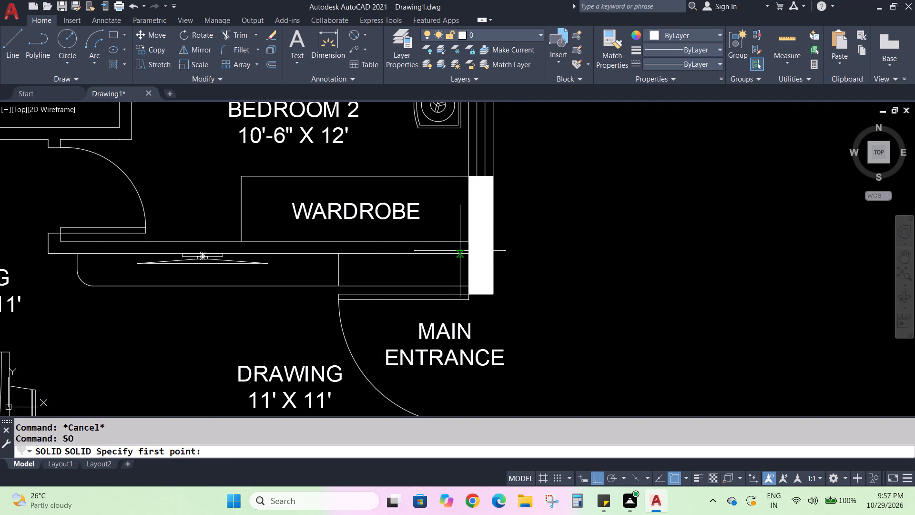
pyautogui.click(467, 252)
pyautogui.click(467, 240)
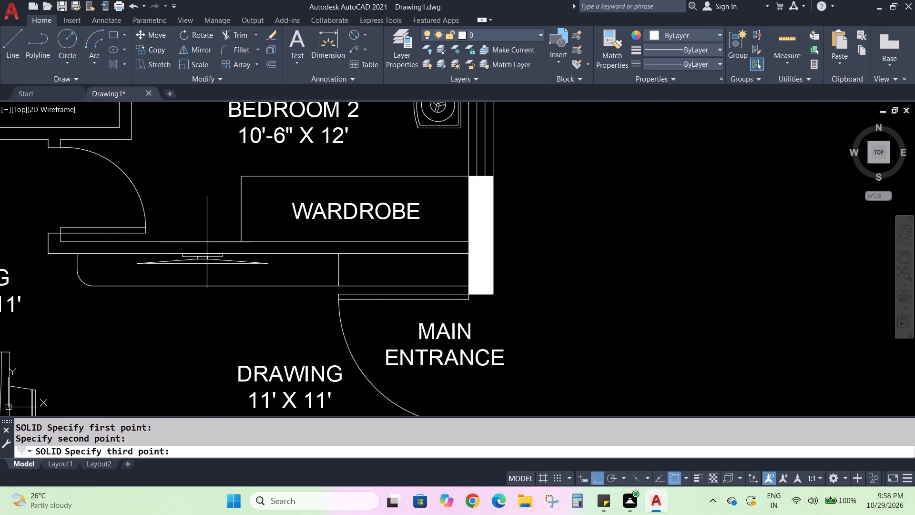
pyautogui.click(49, 251)
pyautogui.click(58, 242)
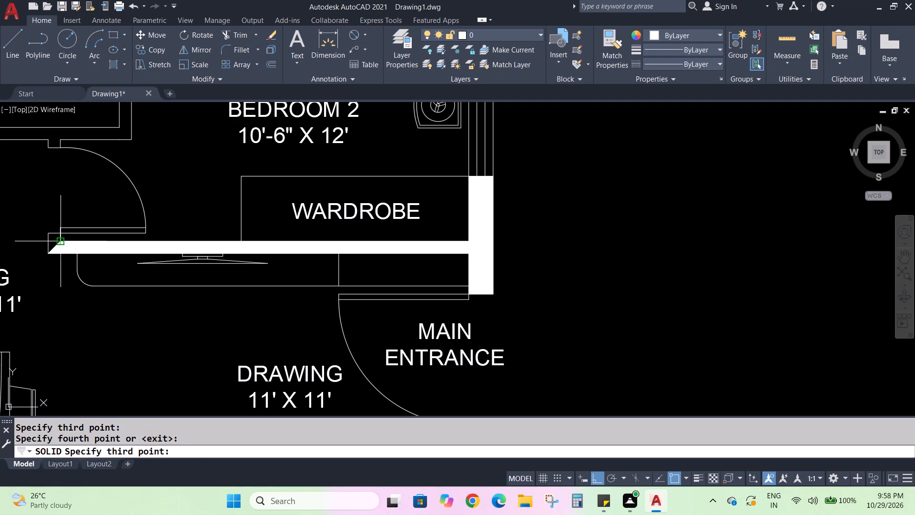
pyautogui.click(46, 235)
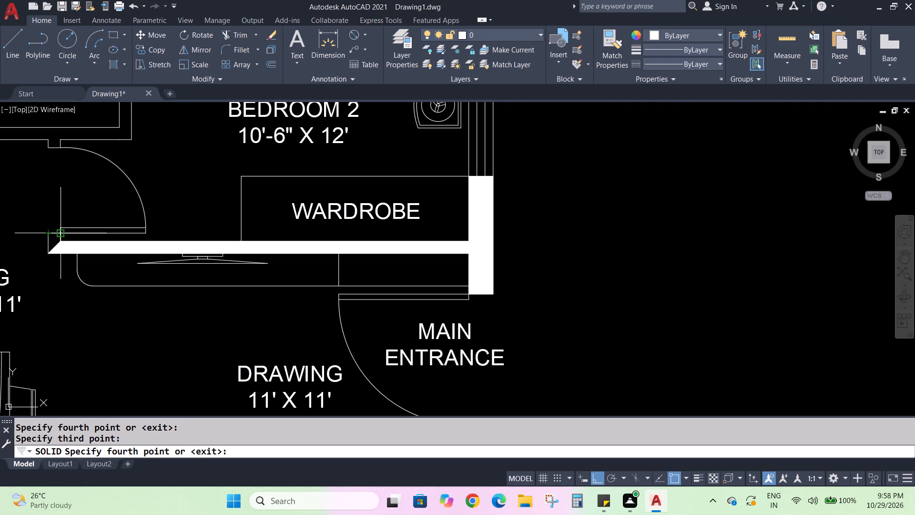
pyautogui.click(61, 235)
pyautogui.scroll(-2, 72, 250)
pyautogui.moveTo(328, 215); pyautogui.dragTo(328, 216, button='middle')
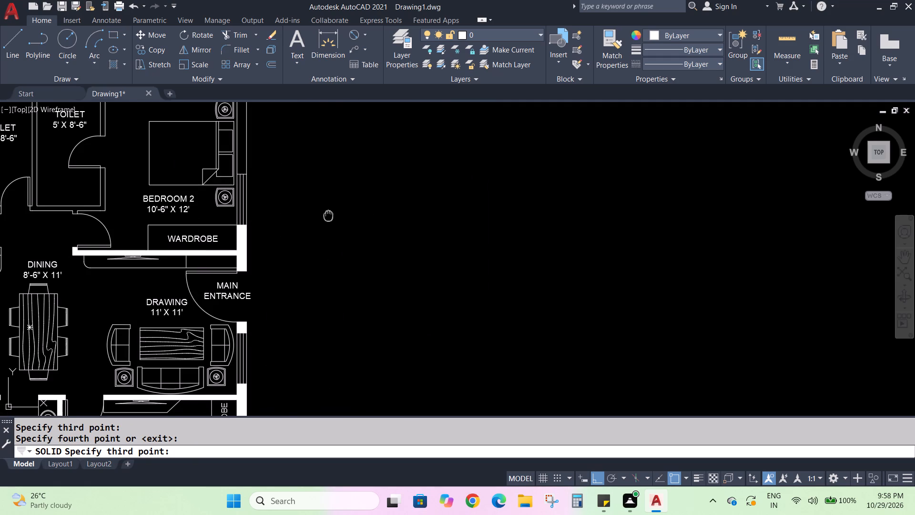
pyautogui.moveTo(328, 216); pyautogui.dragTo(388, 330, button='middle')
pyautogui.press('Escape')
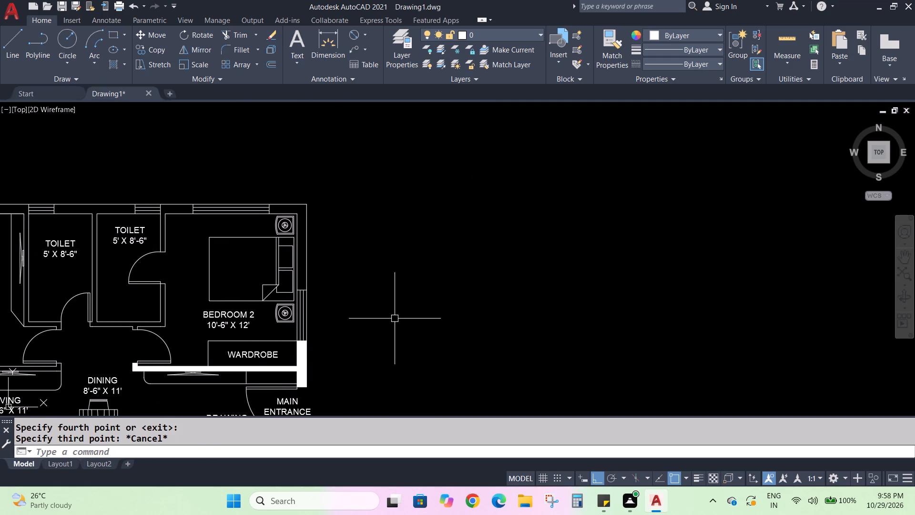
pyautogui.press('Escape')
pyautogui.press('Escape')
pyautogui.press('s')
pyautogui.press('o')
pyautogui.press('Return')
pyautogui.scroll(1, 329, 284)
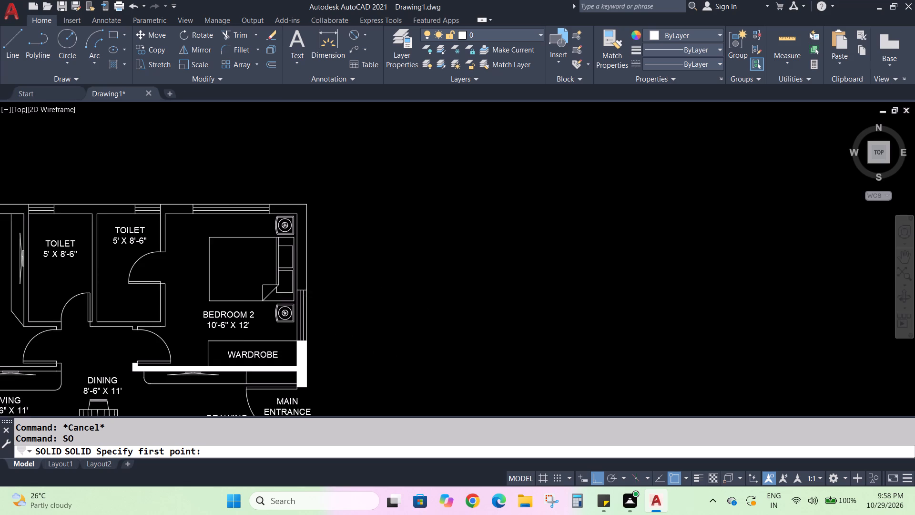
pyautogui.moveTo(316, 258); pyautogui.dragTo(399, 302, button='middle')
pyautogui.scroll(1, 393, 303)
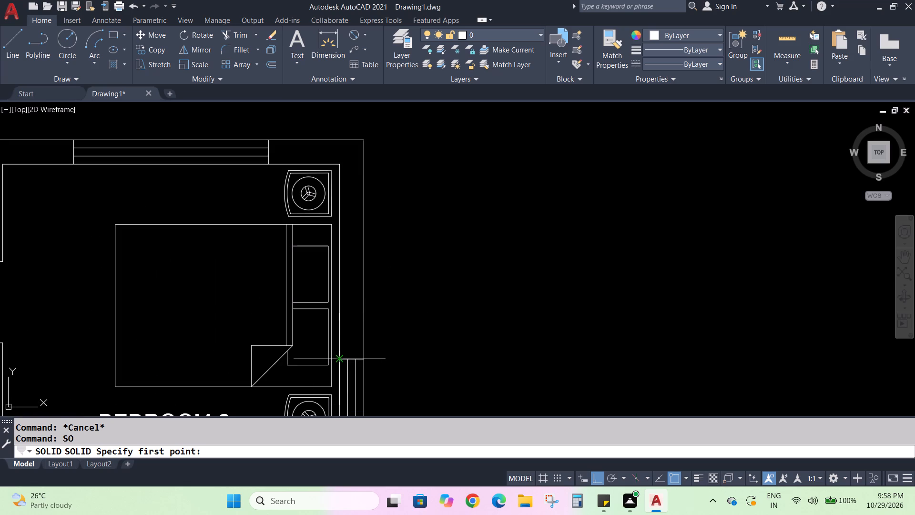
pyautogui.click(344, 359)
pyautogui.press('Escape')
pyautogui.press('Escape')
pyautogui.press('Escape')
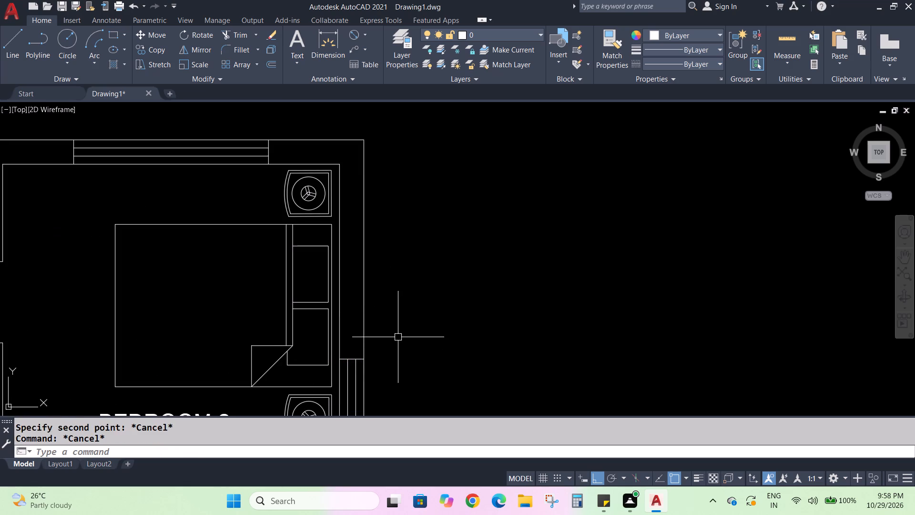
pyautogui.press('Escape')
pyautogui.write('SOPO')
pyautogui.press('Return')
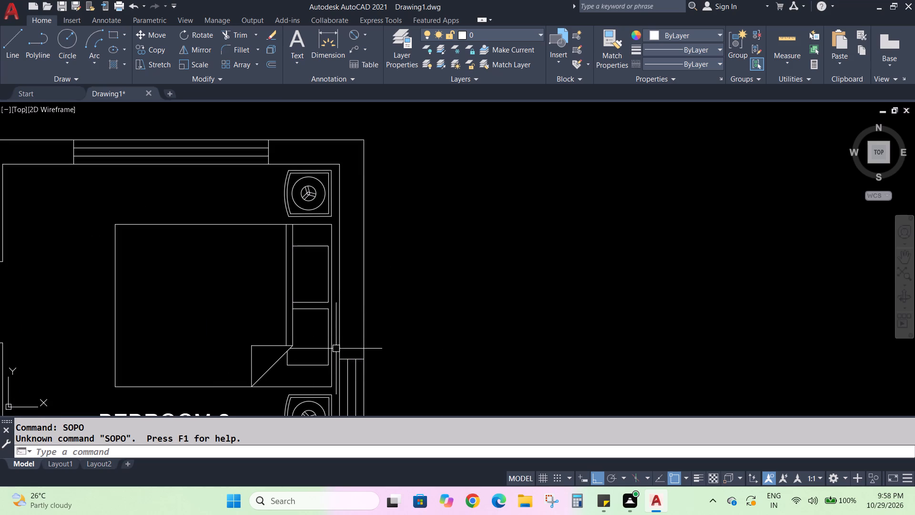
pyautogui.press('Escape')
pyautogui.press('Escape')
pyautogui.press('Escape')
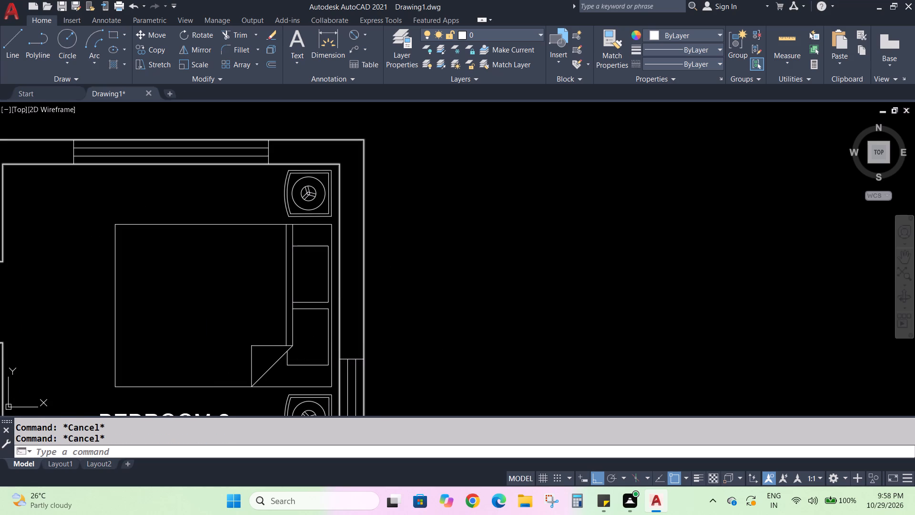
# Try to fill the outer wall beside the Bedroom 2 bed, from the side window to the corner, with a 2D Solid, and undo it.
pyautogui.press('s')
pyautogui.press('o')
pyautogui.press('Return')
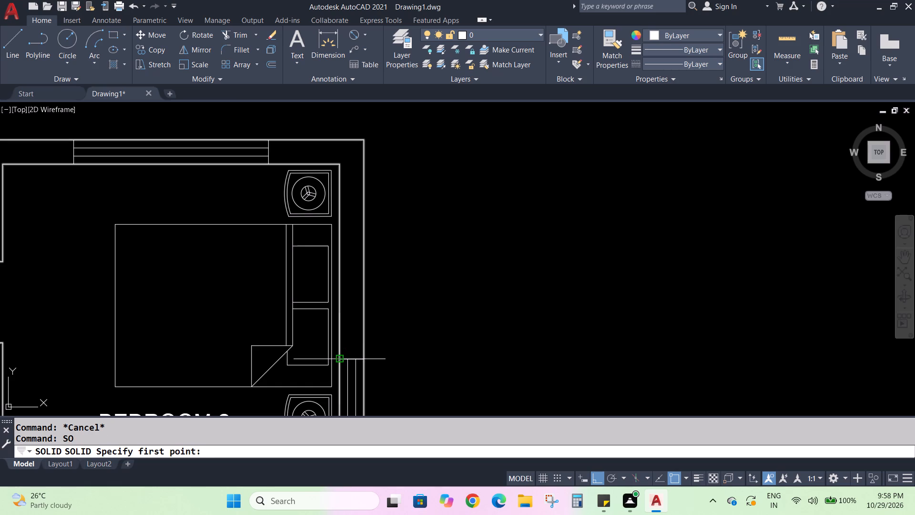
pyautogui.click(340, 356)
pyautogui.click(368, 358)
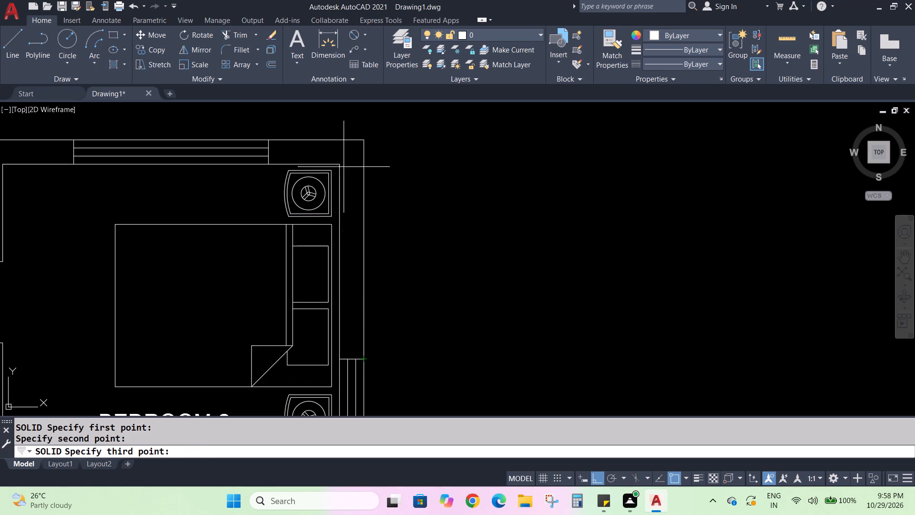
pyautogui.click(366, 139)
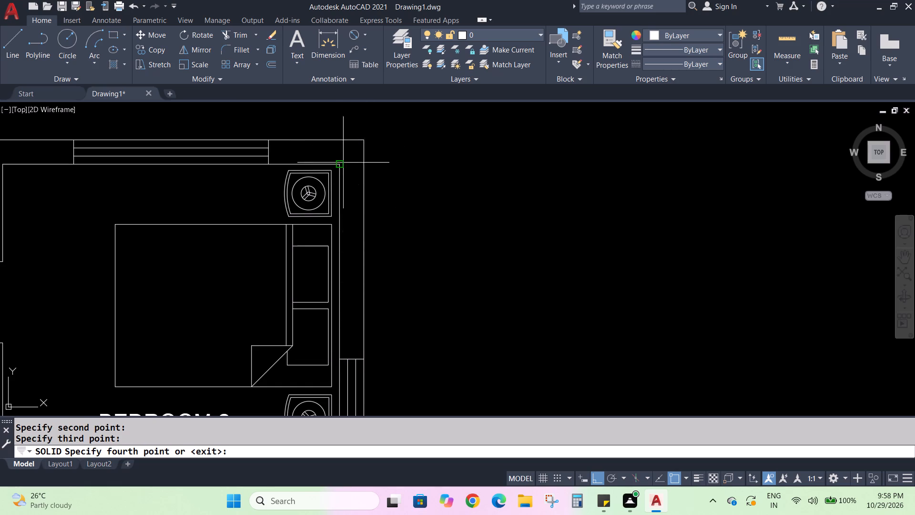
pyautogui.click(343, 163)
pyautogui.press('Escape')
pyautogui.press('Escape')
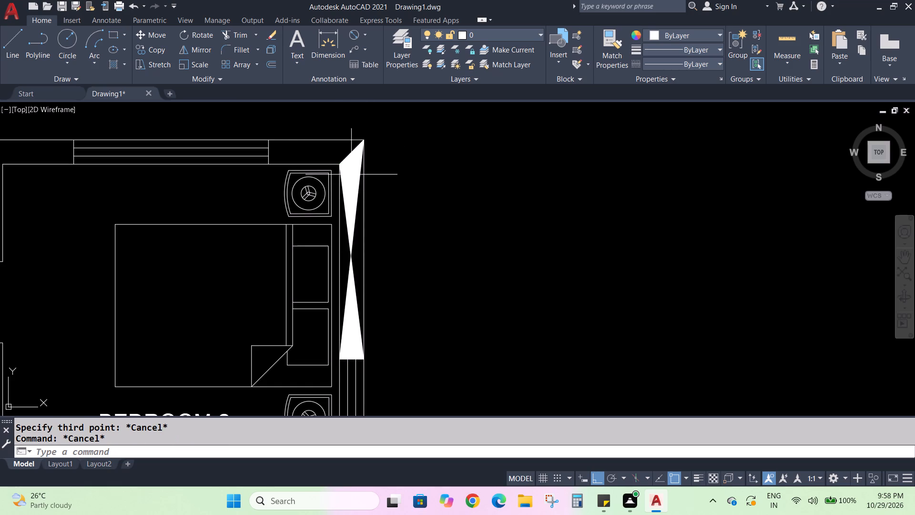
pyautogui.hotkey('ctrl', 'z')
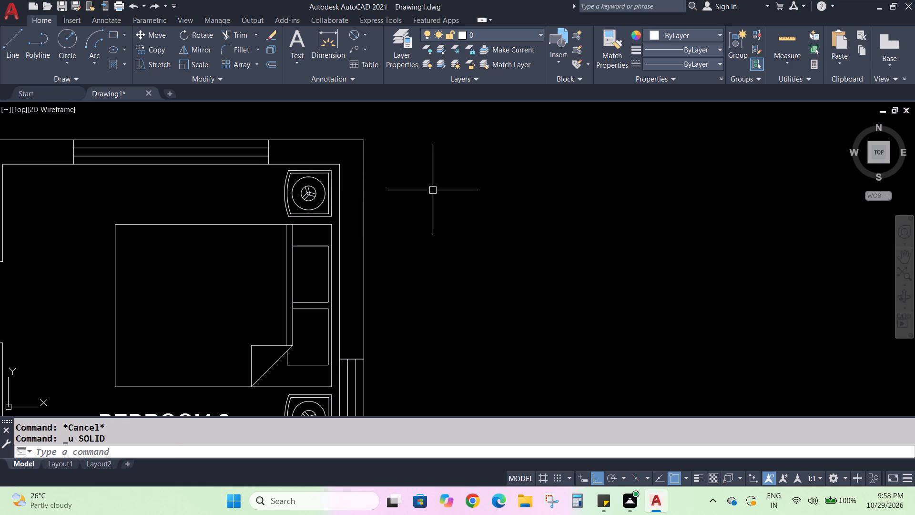
# Fill the outer wall from the Bedroom 2 side window around the corner to the window above the bed with 2D Solids.
pyautogui.write('SO')
pyautogui.press('Return')
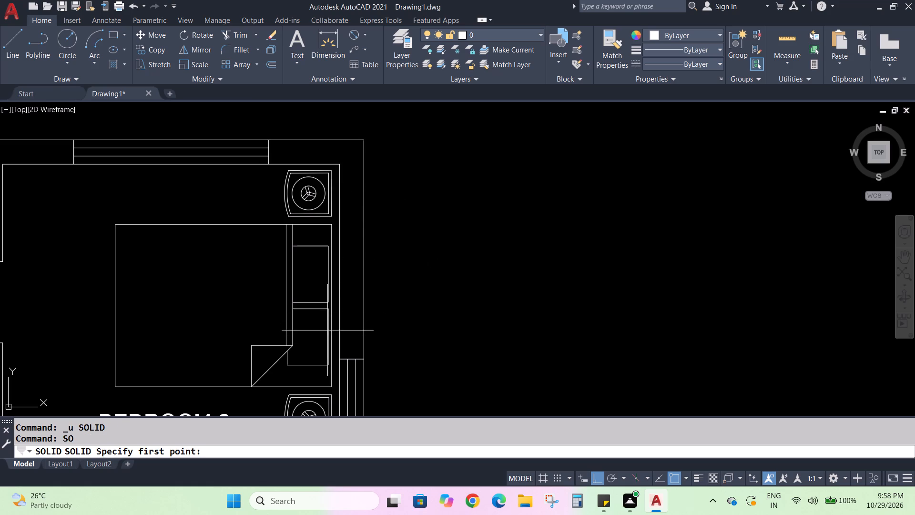
pyautogui.click(343, 359)
pyautogui.click(363, 358)
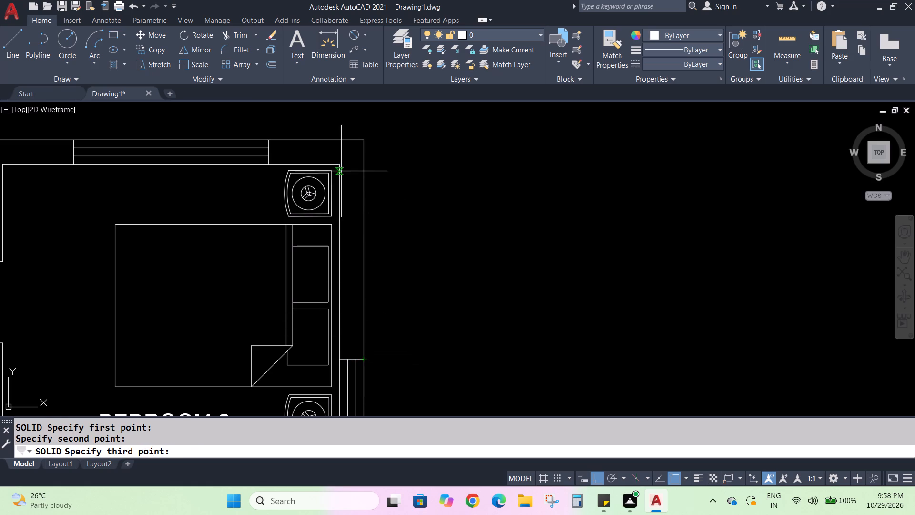
pyautogui.click(340, 166)
pyautogui.click(362, 139)
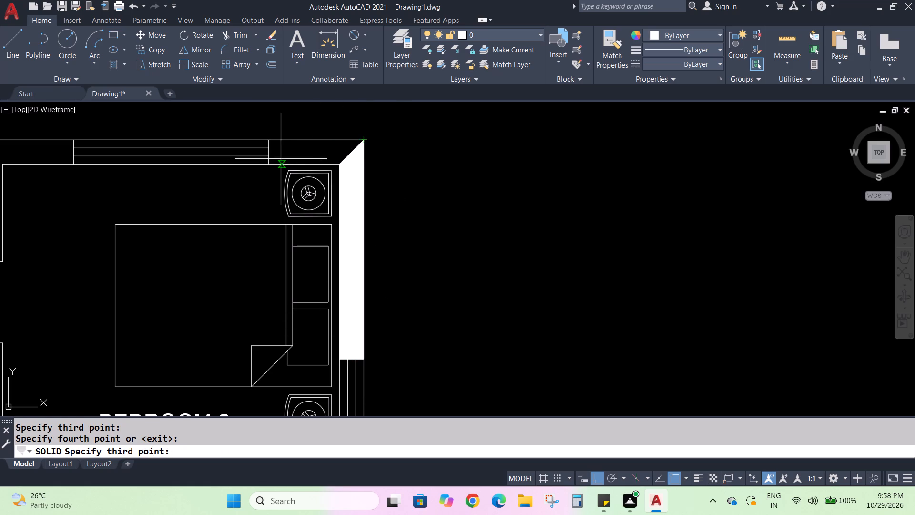
pyautogui.click(270, 162)
pyautogui.click(269, 141)
pyautogui.scroll(-2, 322, 156)
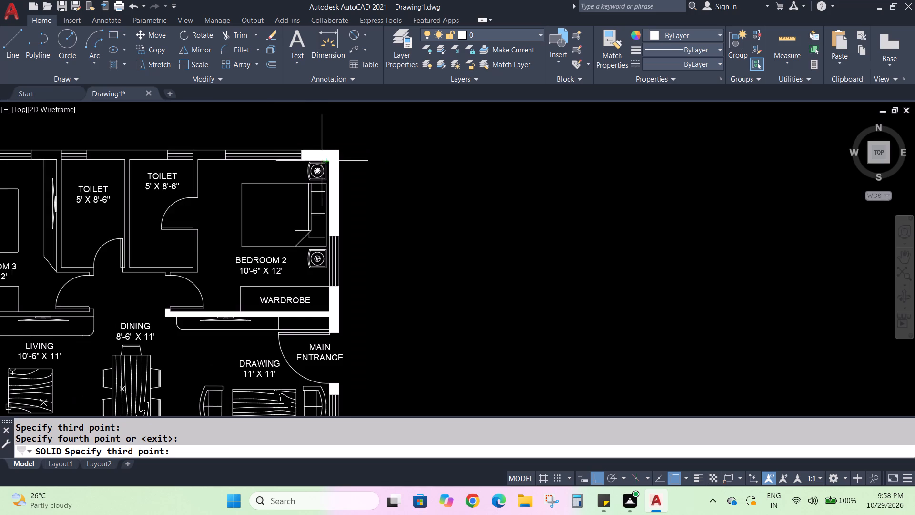
pyautogui.scroll(1, 204, 153)
pyautogui.scroll(1, 199, 195)
pyautogui.moveTo(200, 196); pyautogui.dragTo(281, 197, button='middle')
pyautogui.press('Return')
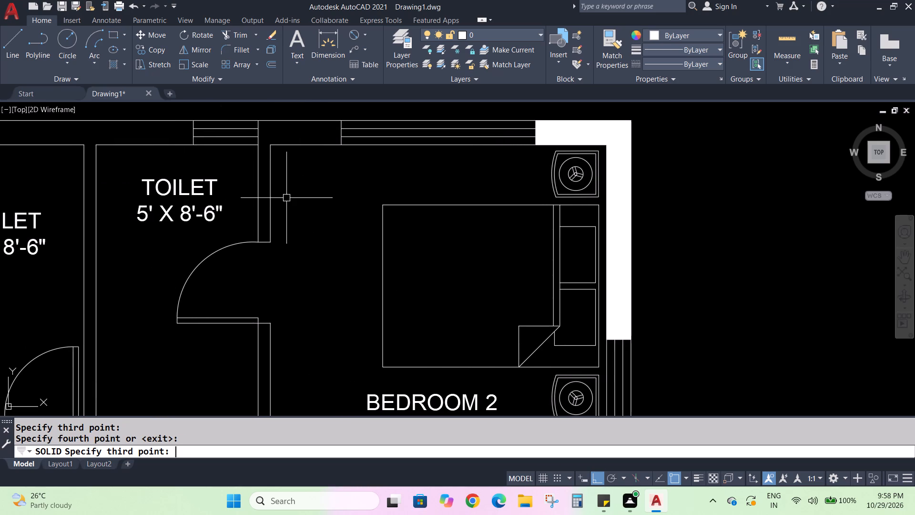
pyautogui.press('Escape')
pyautogui.press('Escape')
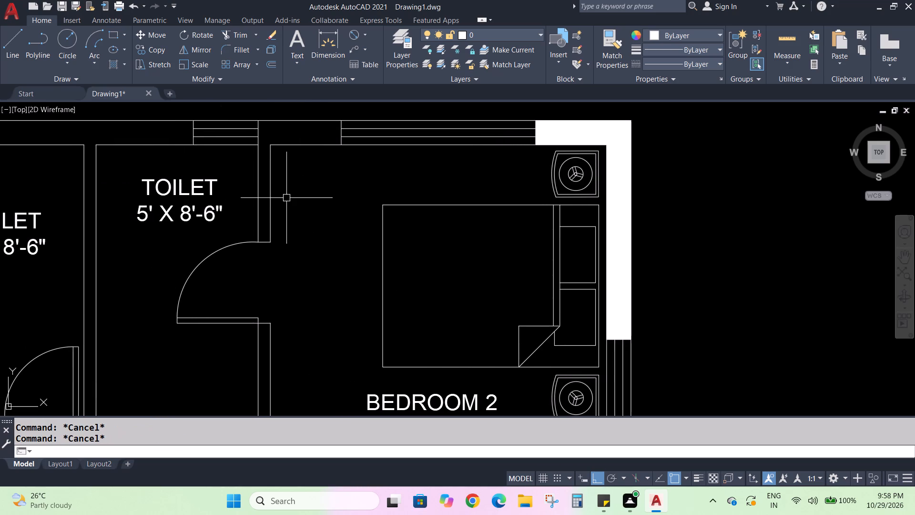
# Fill the outer wall between the Bedroom 2 and toilet windows, continuing along the toilet–Bedroom 2 wall to the toilet door opening, with 2D Solids.
pyautogui.write('SO')
pyautogui.press('Return')
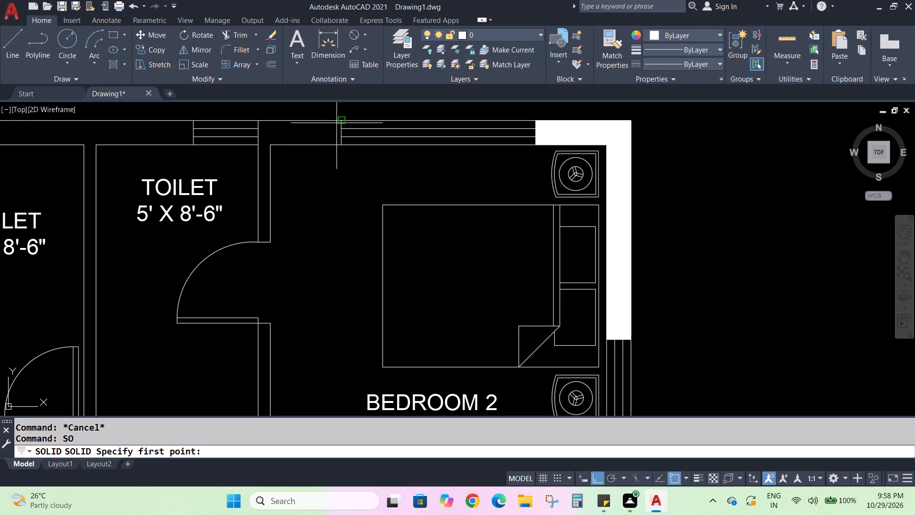
pyautogui.click(338, 122)
pyautogui.click(340, 146)
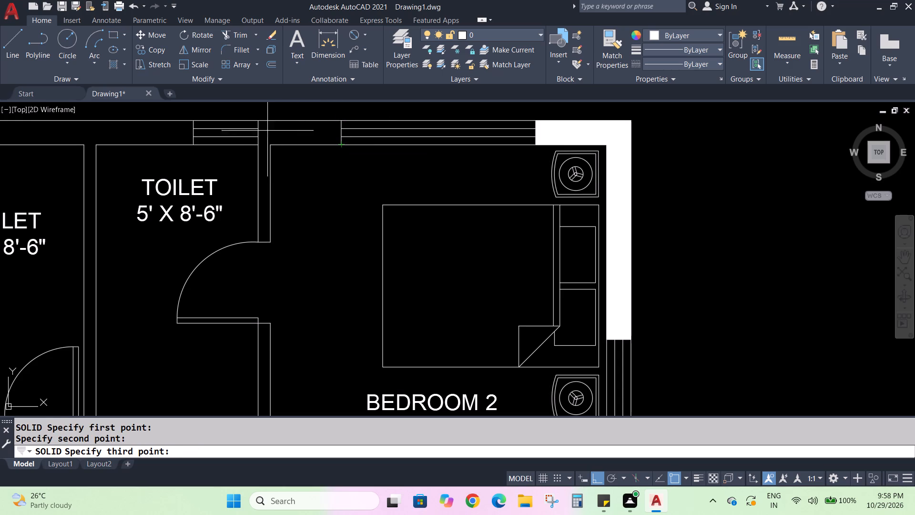
pyautogui.click(258, 122)
pyautogui.click(270, 146)
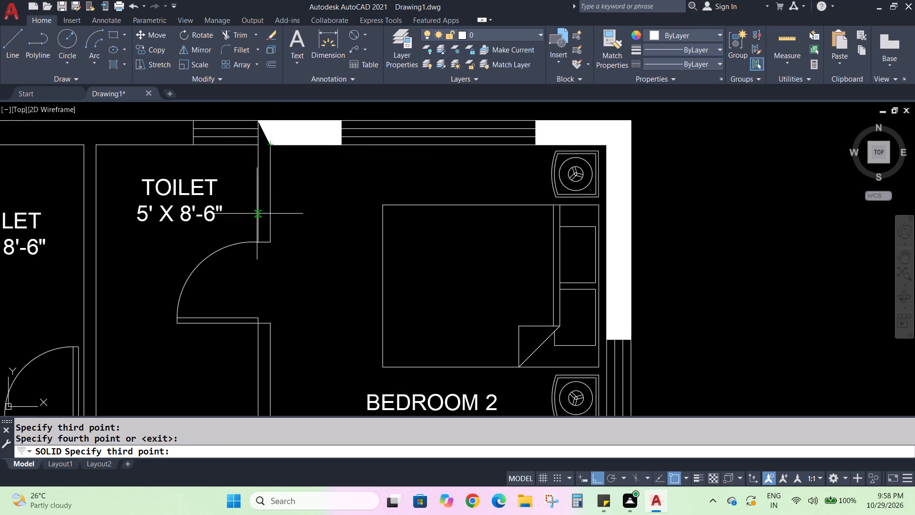
pyautogui.click(261, 240)
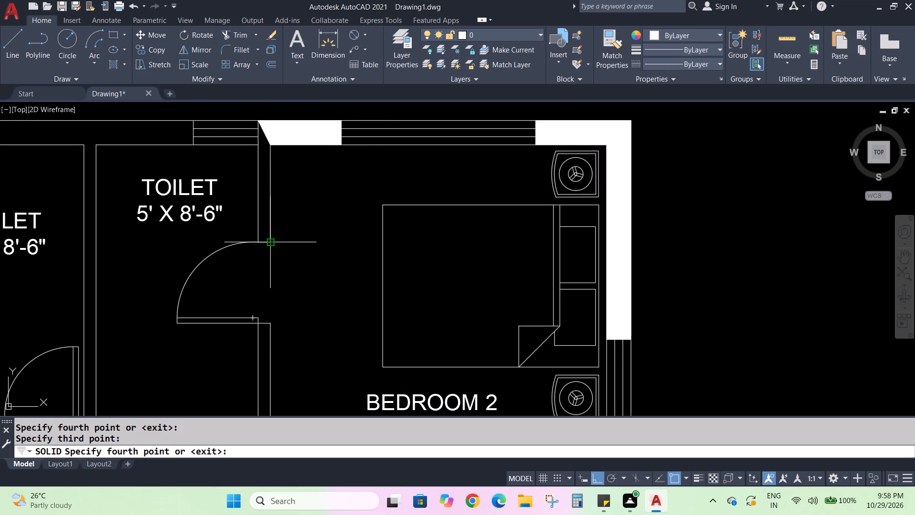
pyautogui.click(270, 241)
pyautogui.scroll(-2, 270, 229)
pyautogui.moveTo(286, 277); pyautogui.dragTo(309, 237, button='middle')
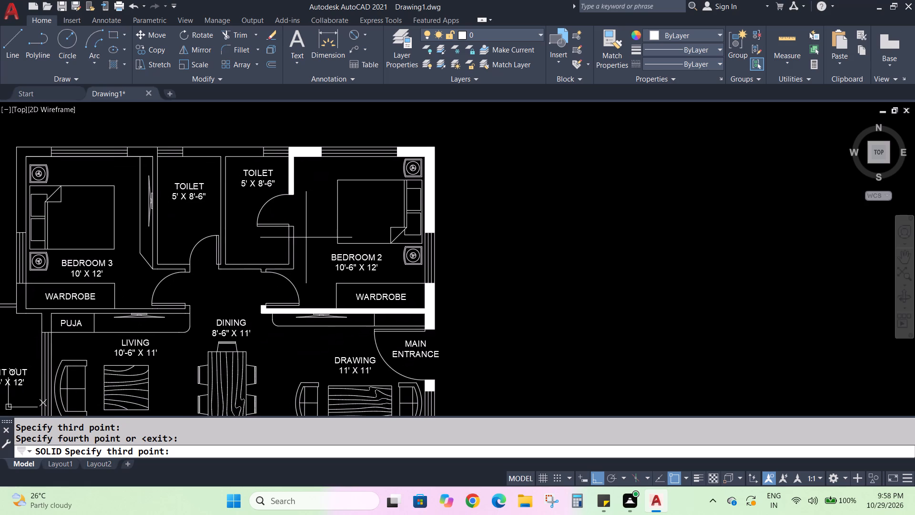
pyautogui.press('Escape')
pyautogui.press('Return')
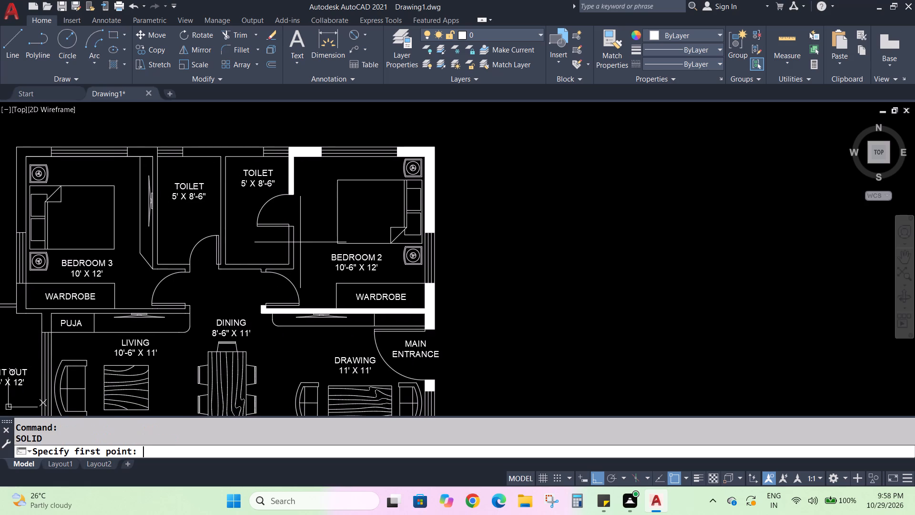
pyautogui.press('Escape')
pyautogui.press('Escape')
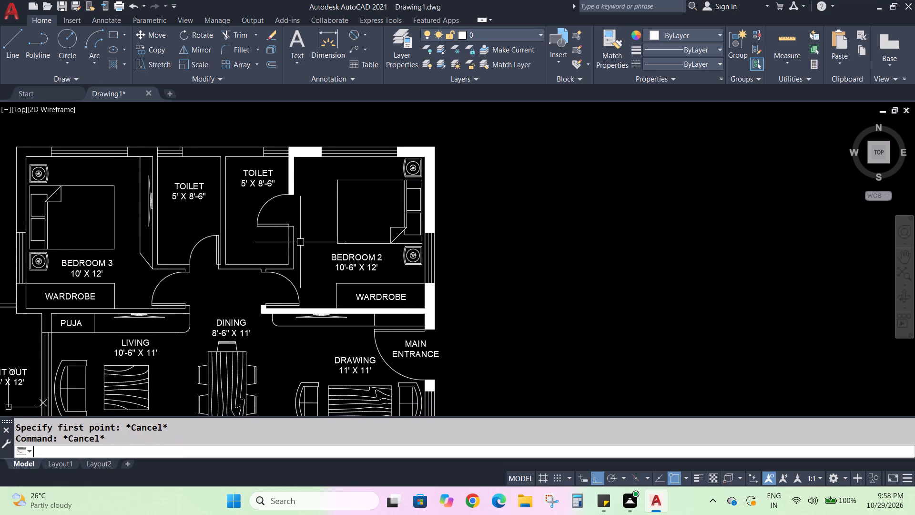
# Fill the remaining toilet–Bedroom 2 wall past the toilet door and around along the dining-side wall to the adjacent toilet's door with 2D Solids.
pyautogui.write('SO')
pyautogui.press('Return')
pyautogui.scroll(1, 290, 242)
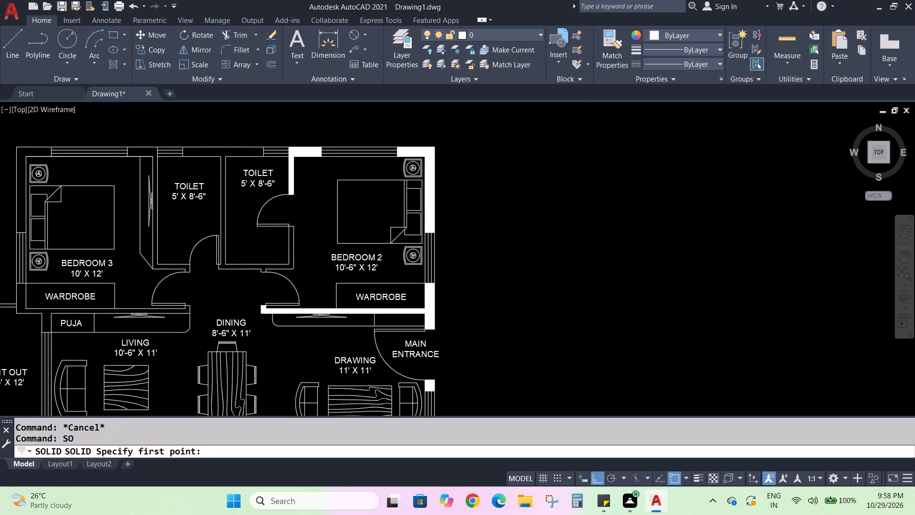
pyautogui.scroll(2, 290, 242)
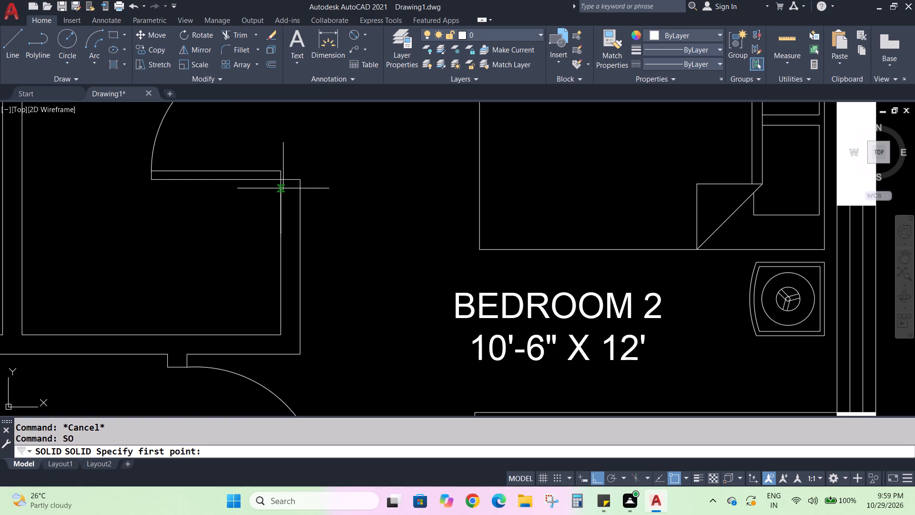
pyautogui.click(280, 183)
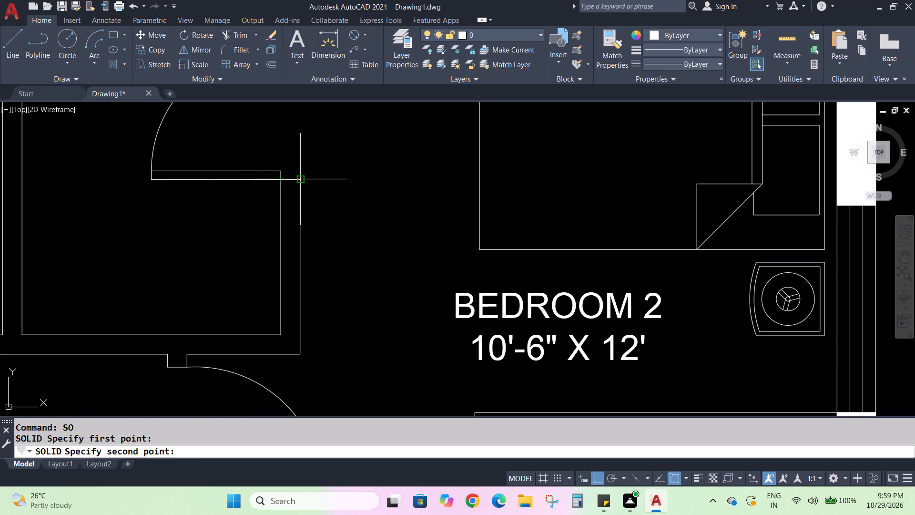
pyautogui.click(299, 180)
pyautogui.click(284, 336)
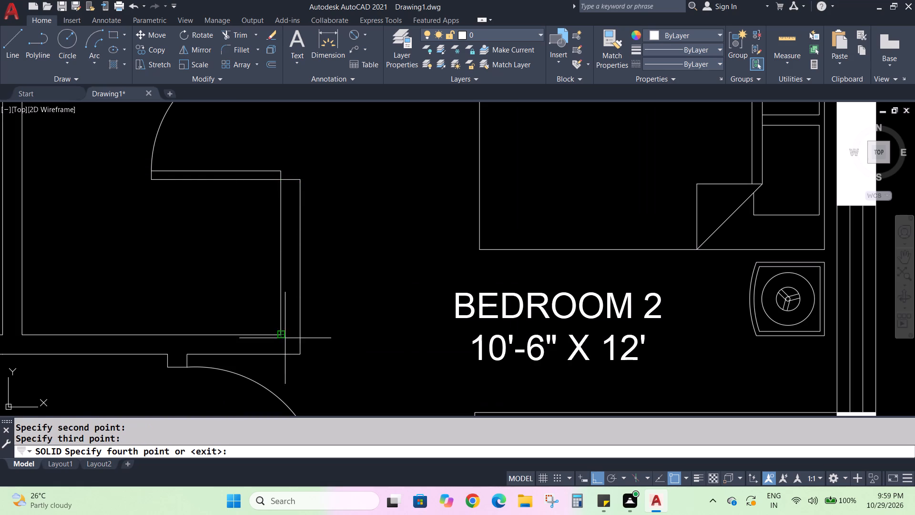
pyautogui.click(298, 353)
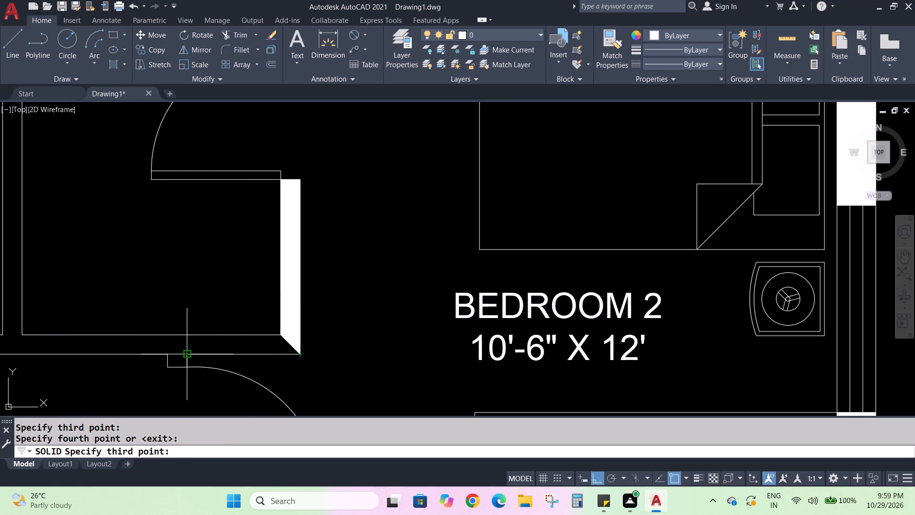
pyautogui.moveTo(192, 349); pyautogui.dragTo(274, 339, button='middle')
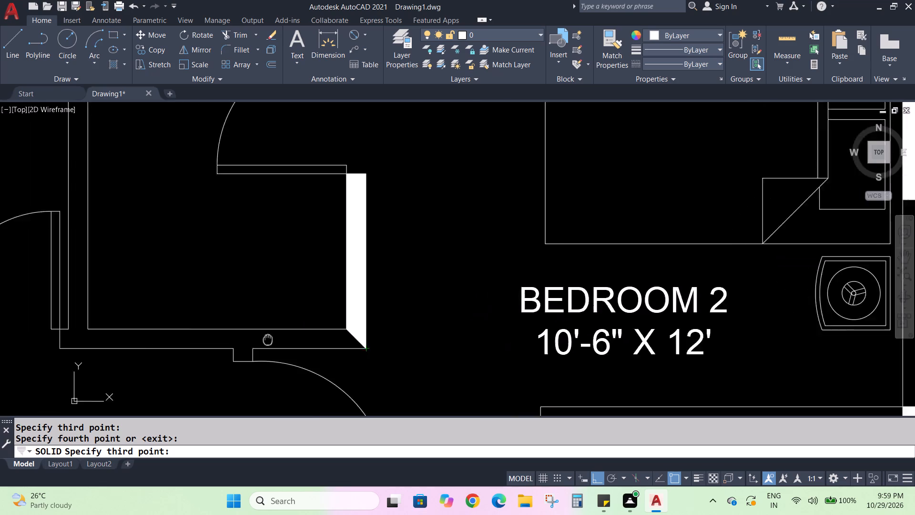
pyautogui.moveTo(274, 339); pyautogui.dragTo(306, 327, button='middle')
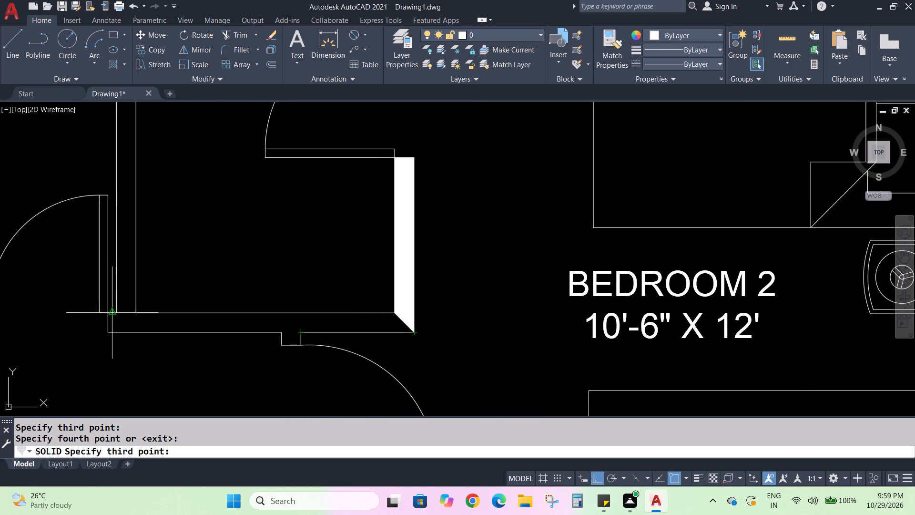
pyautogui.click(107, 315)
pyautogui.click(110, 333)
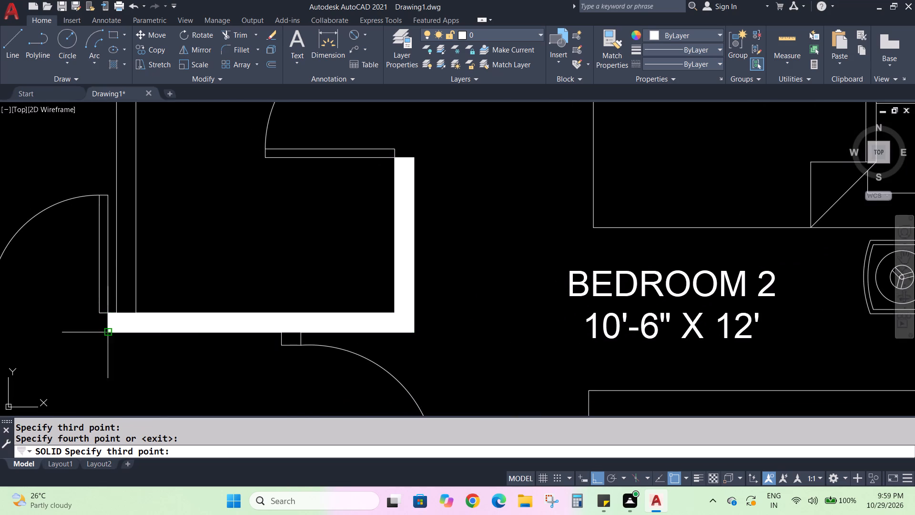
pyautogui.press('Escape')
pyautogui.press('Escape')
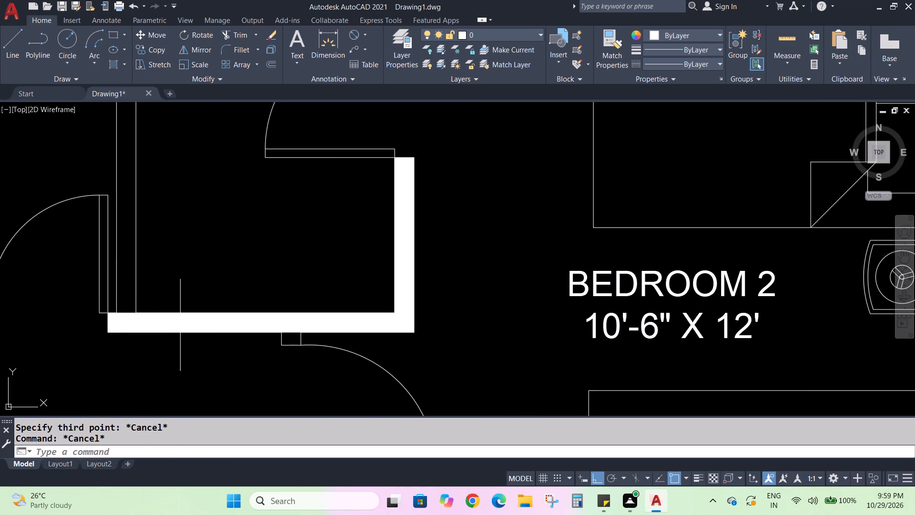
# Fill the small wall stub at the Bedroom 2 door, below the toilet's dining-side wall, with a 2D Solid.
pyautogui.write('SO')
pyautogui.press('Return')
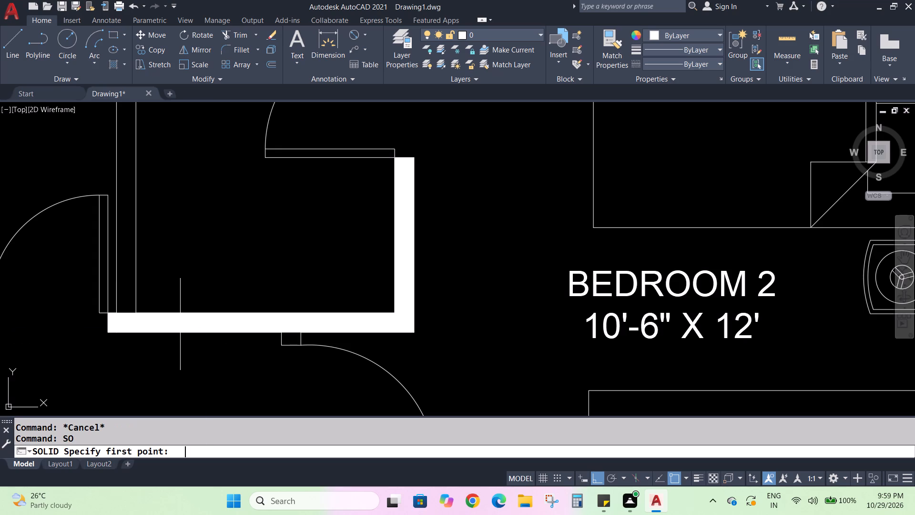
pyautogui.scroll(2, 333, 352)
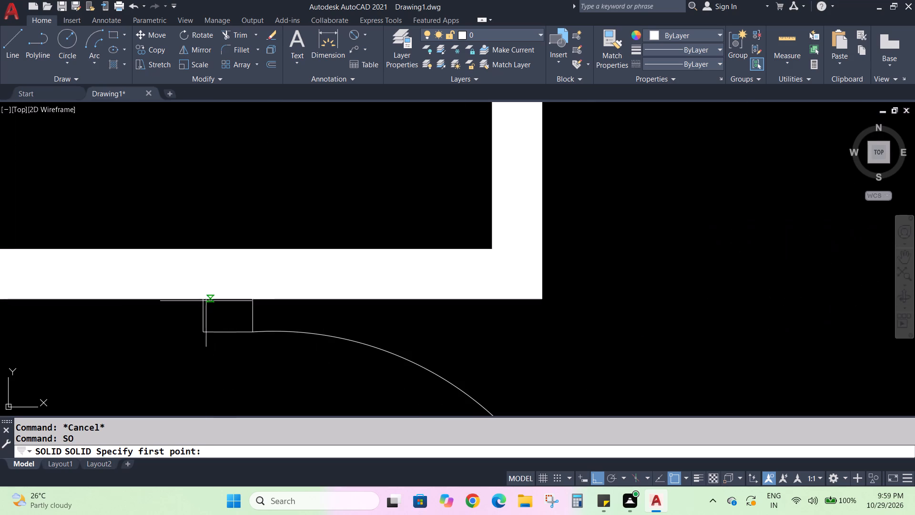
pyautogui.click(202, 300)
pyautogui.click(201, 332)
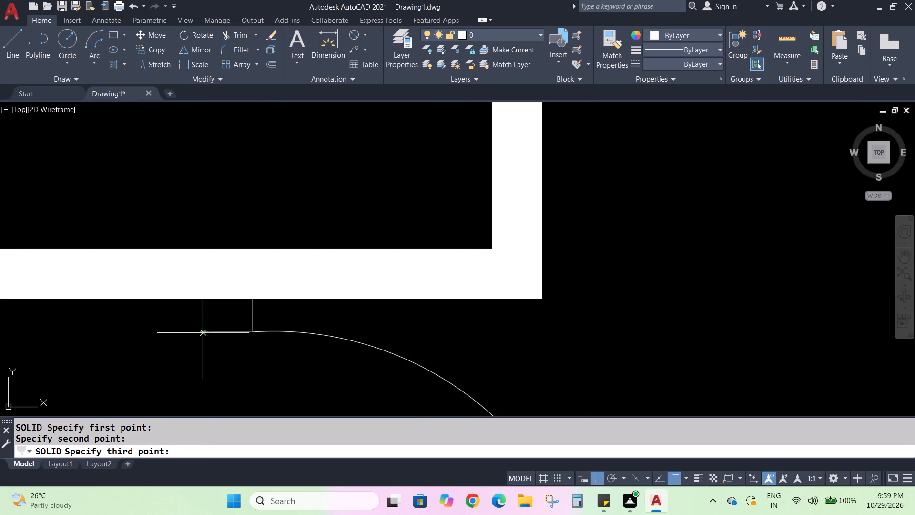
pyautogui.click(254, 301)
pyautogui.click(252, 332)
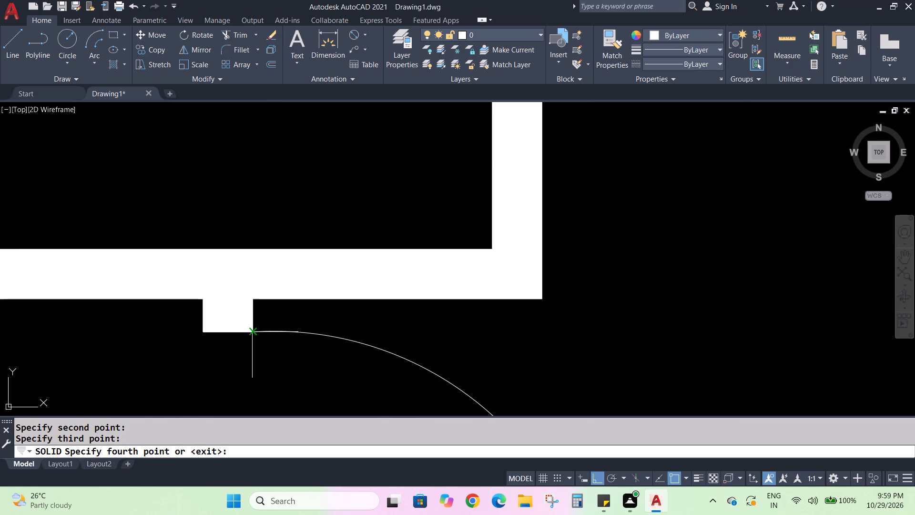
pyautogui.scroll(-4, 245, 311)
pyautogui.scroll(1, 175, 276)
pyautogui.moveTo(233, 298); pyautogui.dragTo(396, 352, button='middle')
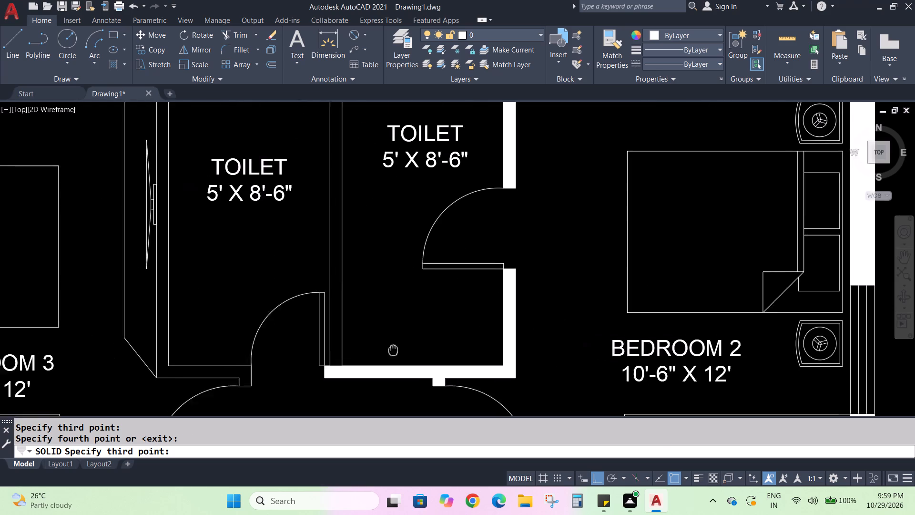
pyautogui.moveTo(396, 352); pyautogui.dragTo(415, 381, button='middle')
pyautogui.scroll(-1, 409, 369)
pyautogui.press('Escape')
pyautogui.press('Escape')
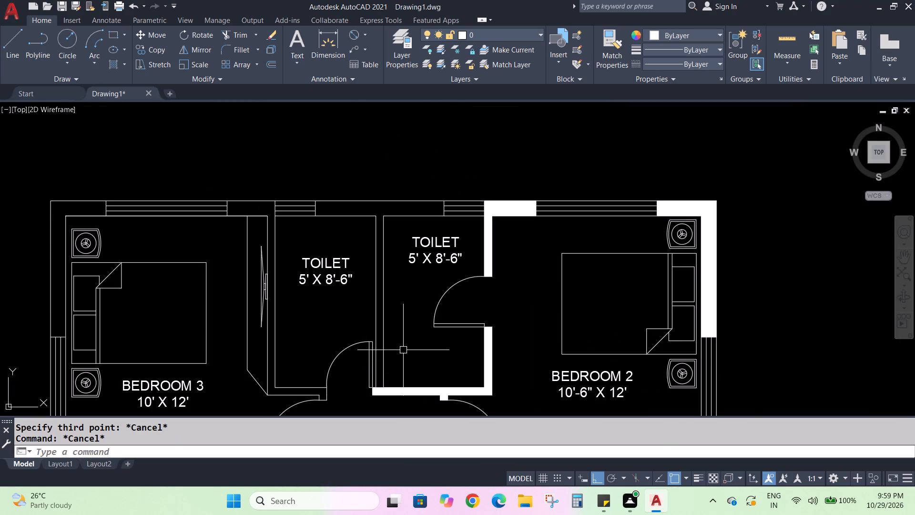
# Fill the partition wall between the two toilets, from the dining-side wall to the outer wall, with a 2D Solid.
pyautogui.write('SO')
pyautogui.press('Return')
pyautogui.moveTo(406, 351); pyautogui.dragTo(430, 297, button='middle')
pyautogui.scroll(1, 430, 297)
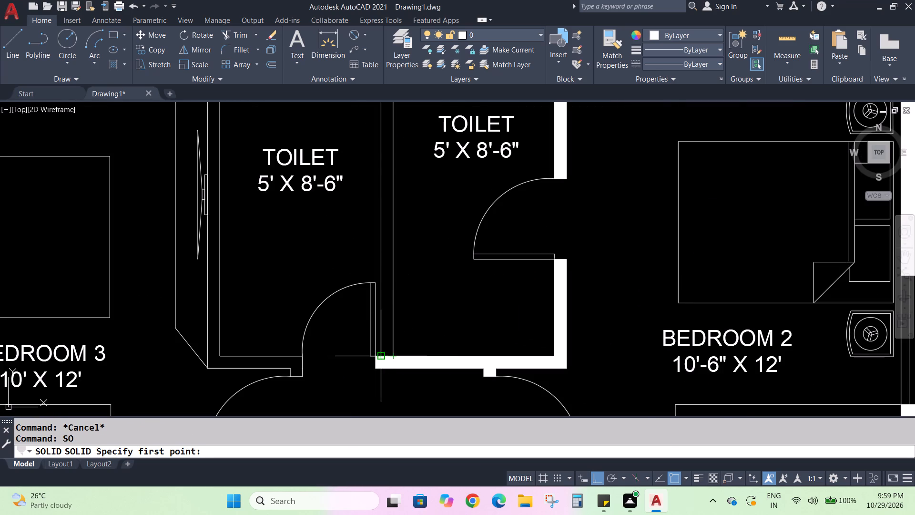
pyautogui.scroll(3, 381, 354)
pyautogui.click(379, 362)
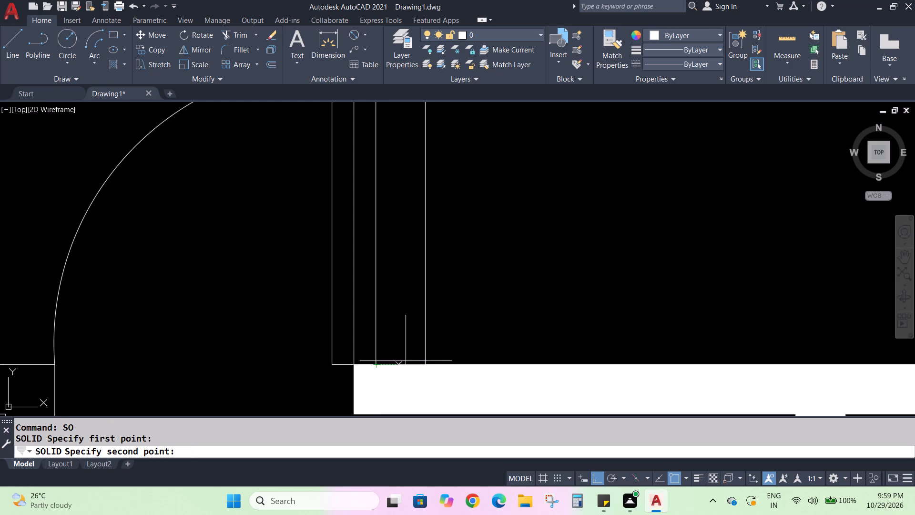
pyautogui.click(427, 362)
pyautogui.scroll(-4, 419, 315)
pyautogui.scroll(2, 415, 164)
pyautogui.click(405, 134)
pyautogui.click(425, 134)
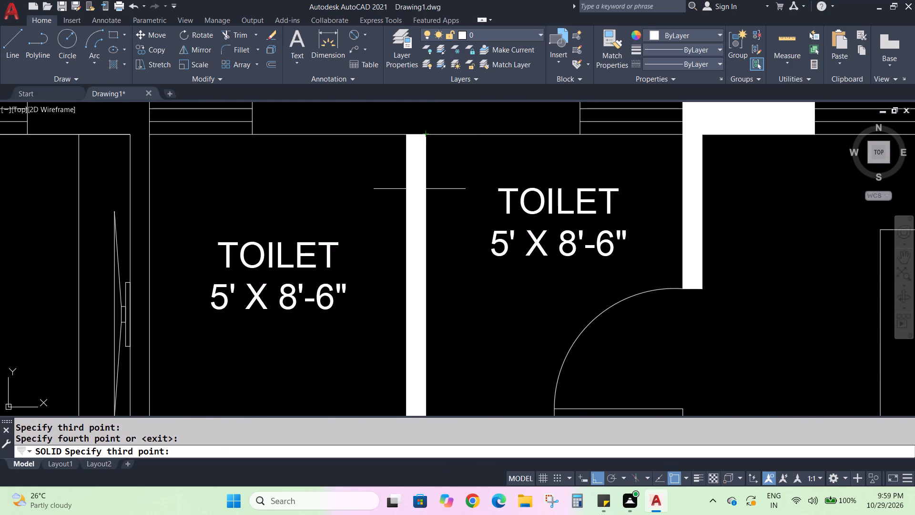
pyautogui.scroll(-3, 420, 191)
pyautogui.scroll(3, 417, 151)
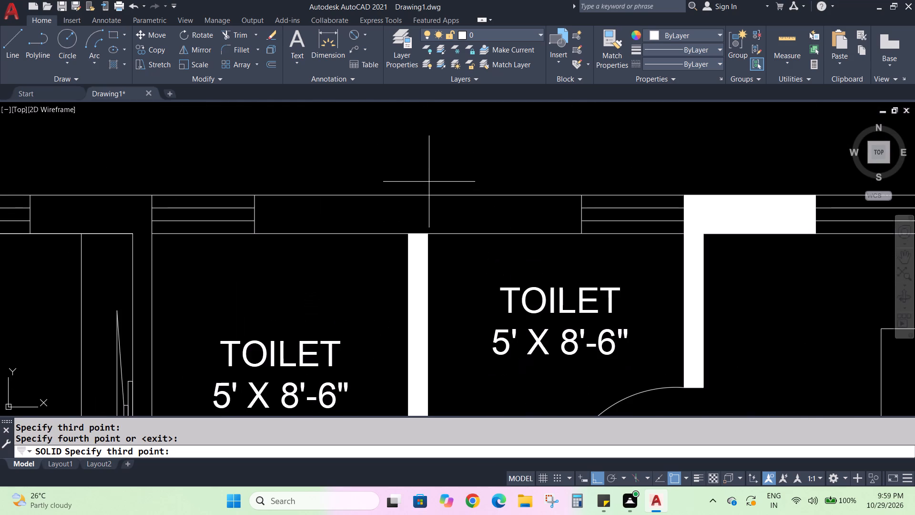
pyautogui.press('Escape')
pyautogui.press('Escape')
pyautogui.press('Escape')
# Fill the outer wall between the two toilet windows with a 2D Solid.
pyautogui.write('SO')
pyautogui.press('Return')
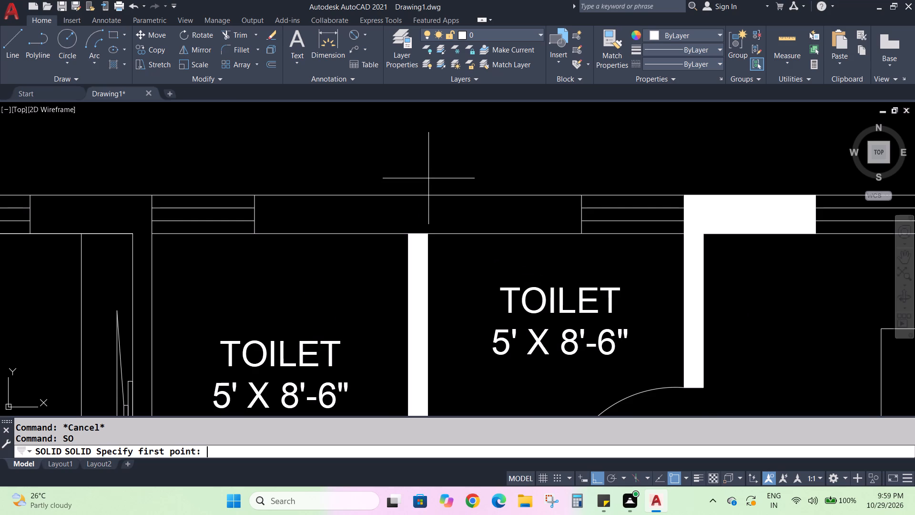
pyautogui.click(254, 197)
pyautogui.click(254, 232)
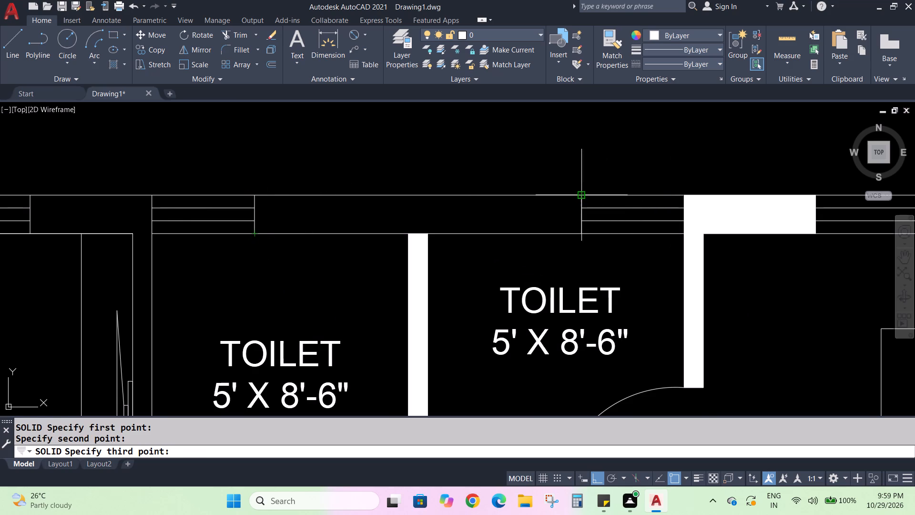
pyautogui.click(582, 198)
pyautogui.click(579, 234)
pyautogui.scroll(-2, 485, 249)
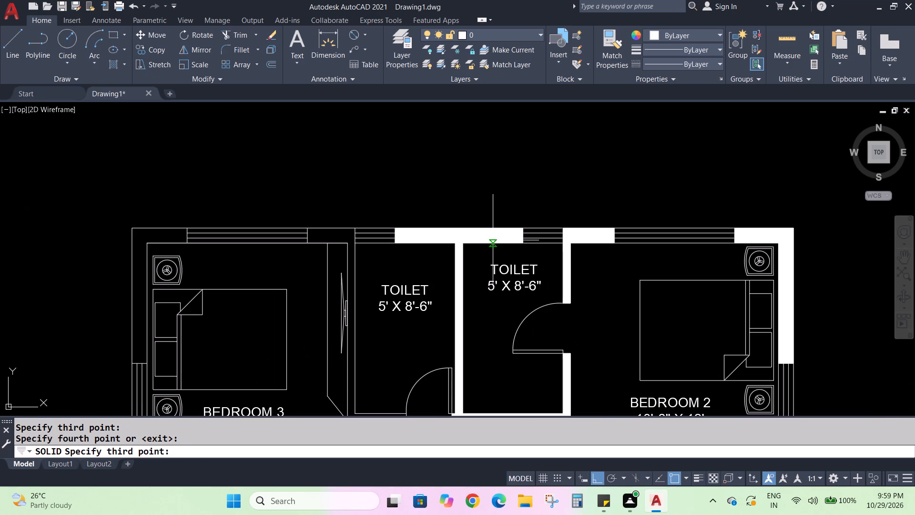
pyautogui.moveTo(377, 318); pyautogui.dragTo(491, 211, button='middle')
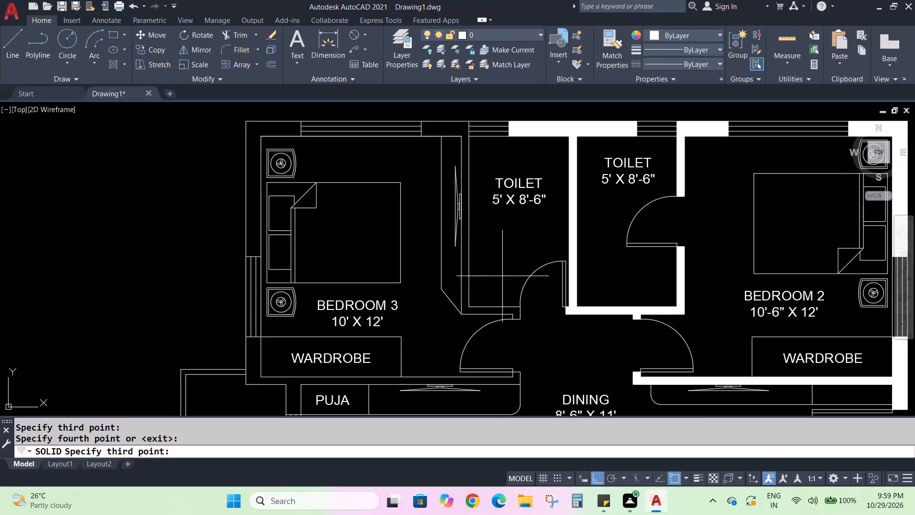
pyautogui.scroll(4, 517, 323)
pyautogui.press('Escape')
pyautogui.press('Escape')
# Fill the wall stub at the Bedroom 3 door and the adjoining toilet wall up to the Bedroom 3 corner with 2D Solids.
pyautogui.write('SO')
pyautogui.press('Return')
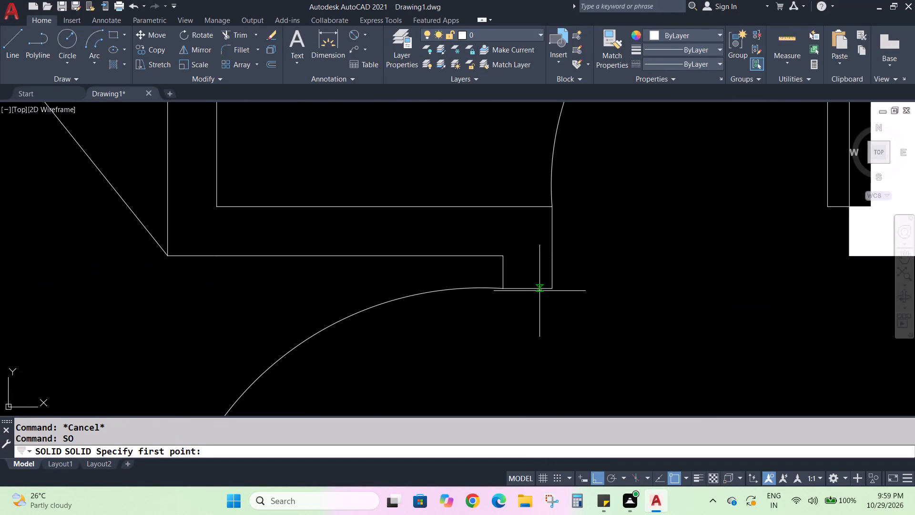
pyautogui.click(504, 288)
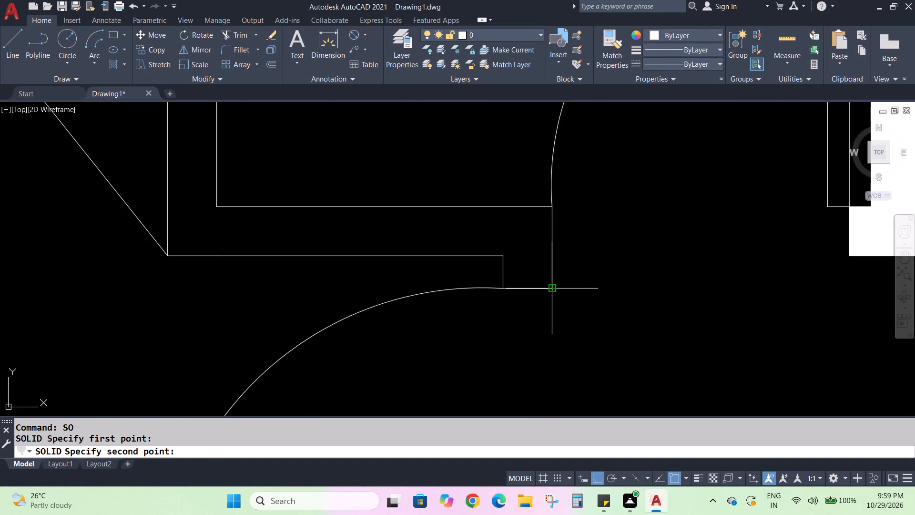
pyautogui.click(555, 287)
pyautogui.click(505, 255)
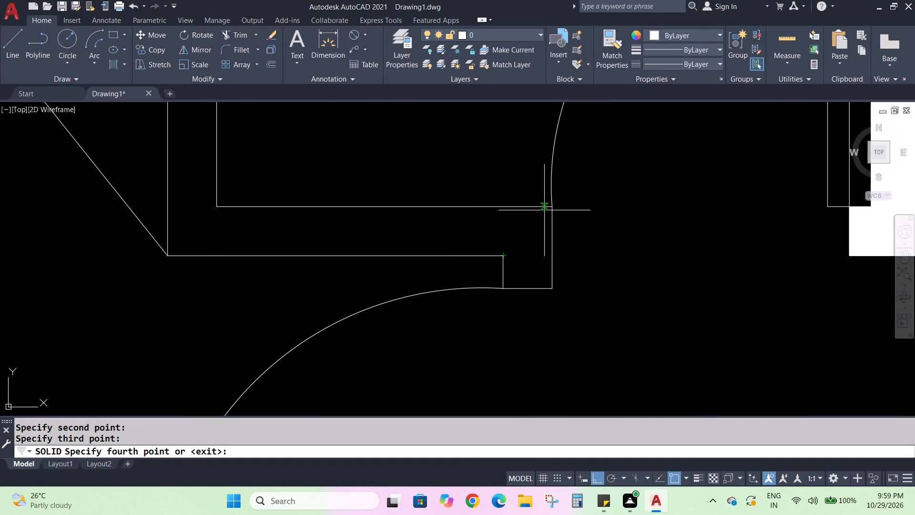
pyautogui.click(550, 209)
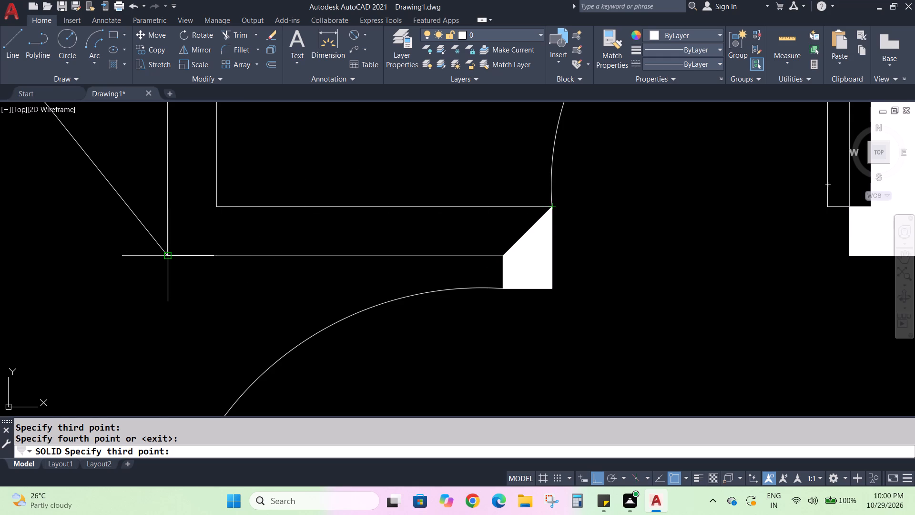
pyautogui.click(168, 254)
pyautogui.click(216, 209)
pyautogui.scroll(-3, 216, 221)
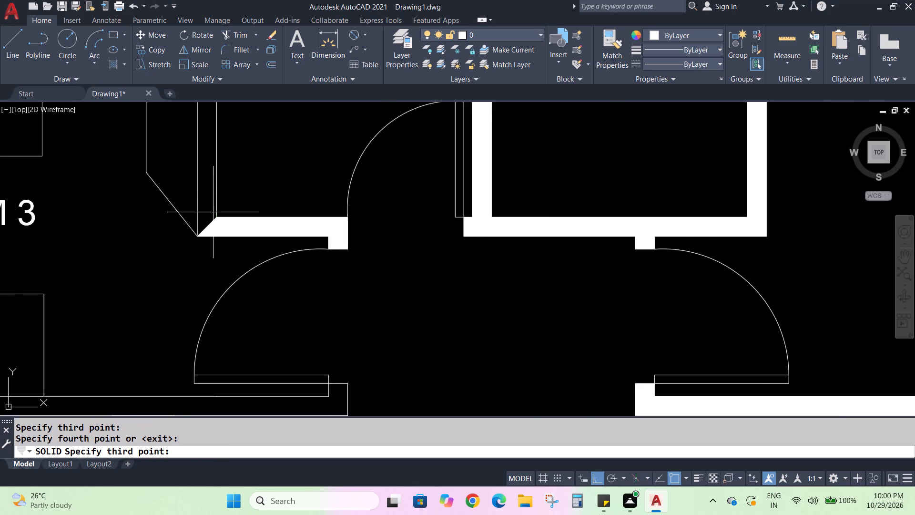
# Continue the 2D Solids along the toilet–Bedroom 3 wall and the outer wall to the window above the Bedroom 3 bed.
pyautogui.scroll(-1, 216, 218)
pyautogui.scroll(2, 206, 159)
pyautogui.moveTo(225, 175); pyautogui.dragTo(294, 451, button='middle')
pyautogui.click(282, 156)
pyautogui.click(299, 120)
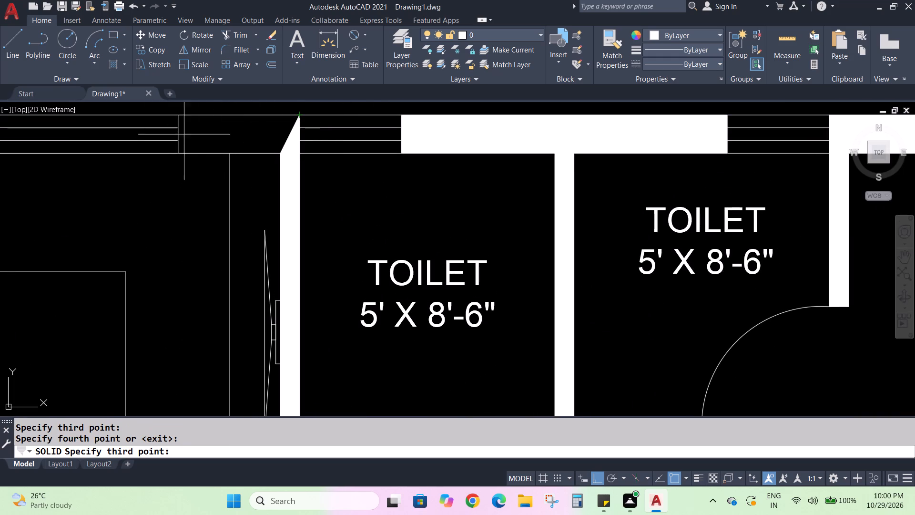
pyautogui.click(182, 153)
pyautogui.click(181, 117)
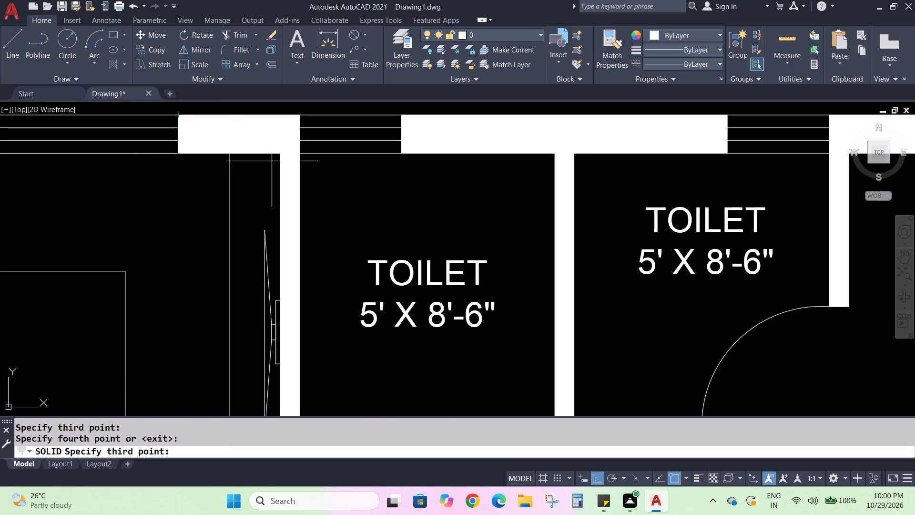
pyautogui.scroll(-3, 287, 165)
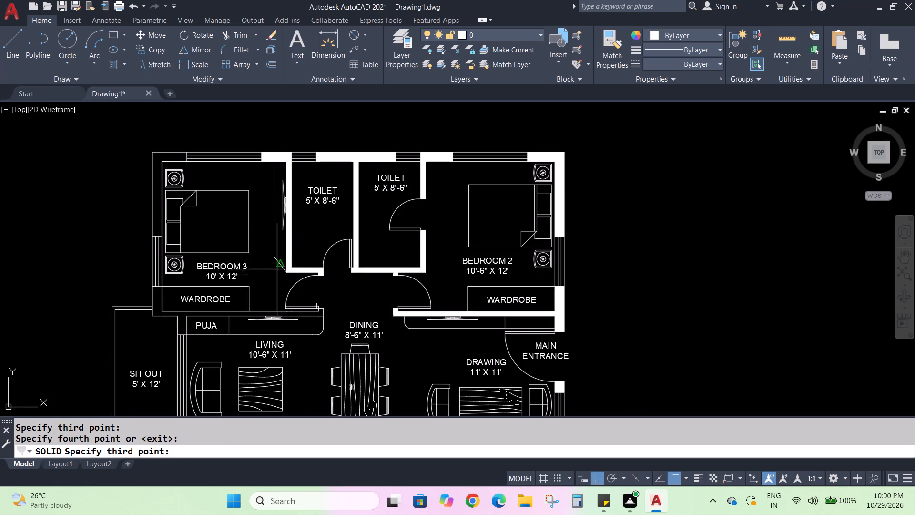
pyautogui.moveTo(246, 263); pyautogui.dragTo(416, 238, button='middle')
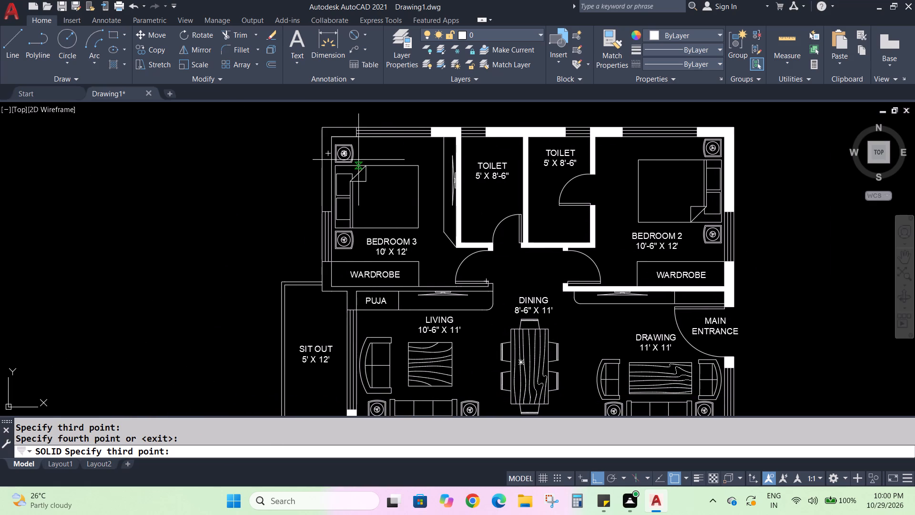
pyautogui.press('Escape')
pyautogui.press('Escape')
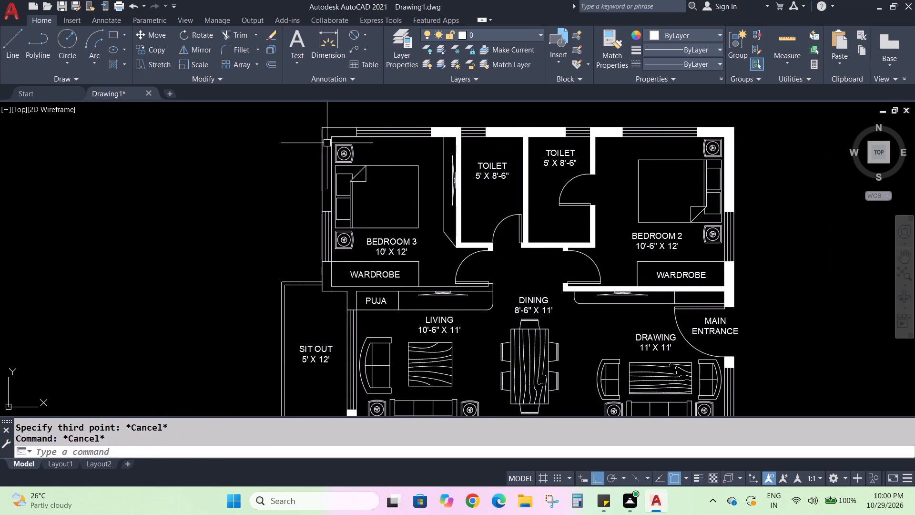
# Fill the outer wall from the window above the Bedroom 3 bed around the corner to the side window with 2D Solids.
pyautogui.press('s')
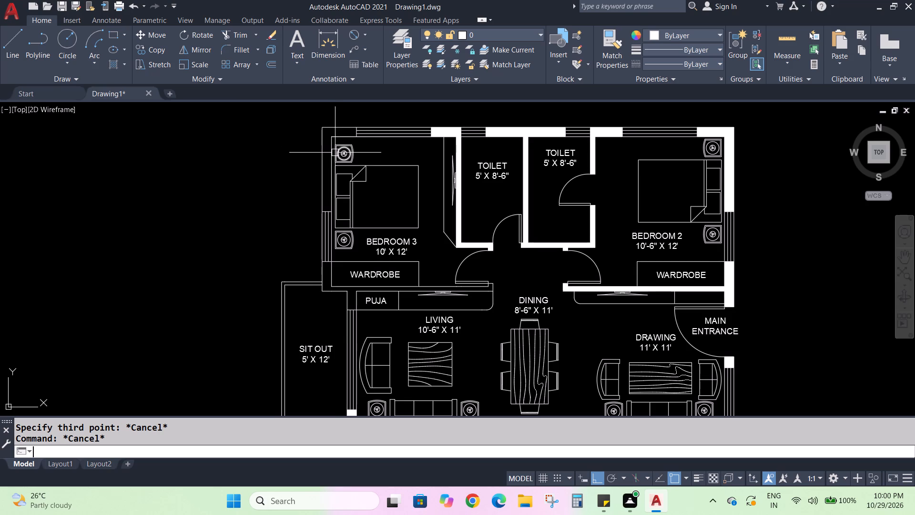
pyautogui.press('o')
pyautogui.press('Return')
pyautogui.scroll(2, 351, 134)
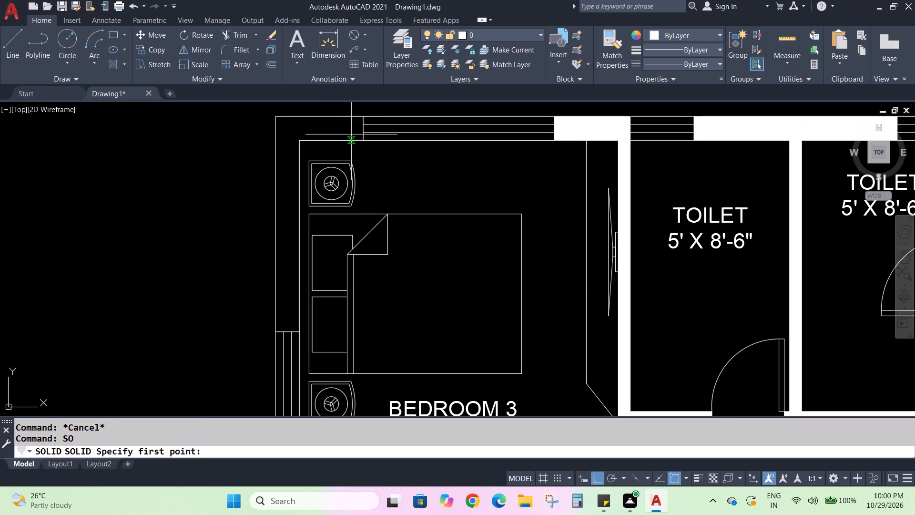
pyautogui.click(362, 142)
pyautogui.click(360, 115)
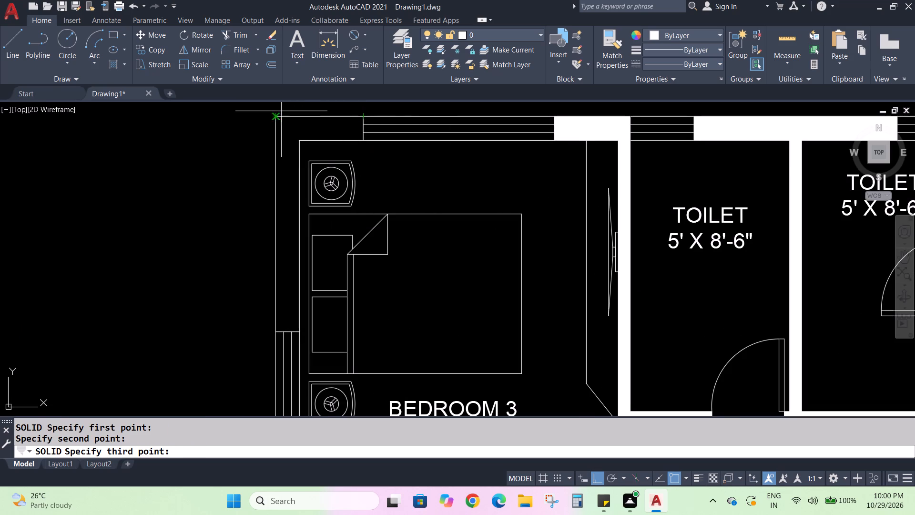
pyautogui.click(300, 143)
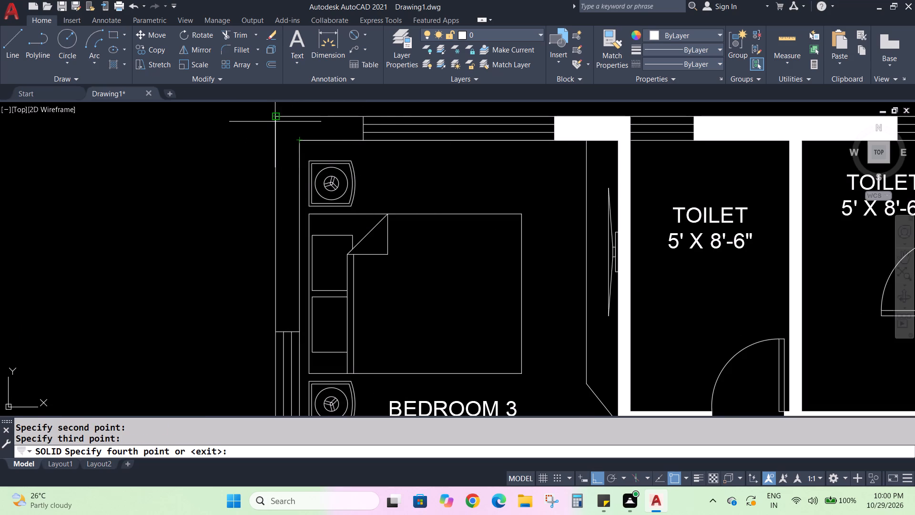
pyautogui.click(275, 122)
pyautogui.click(299, 330)
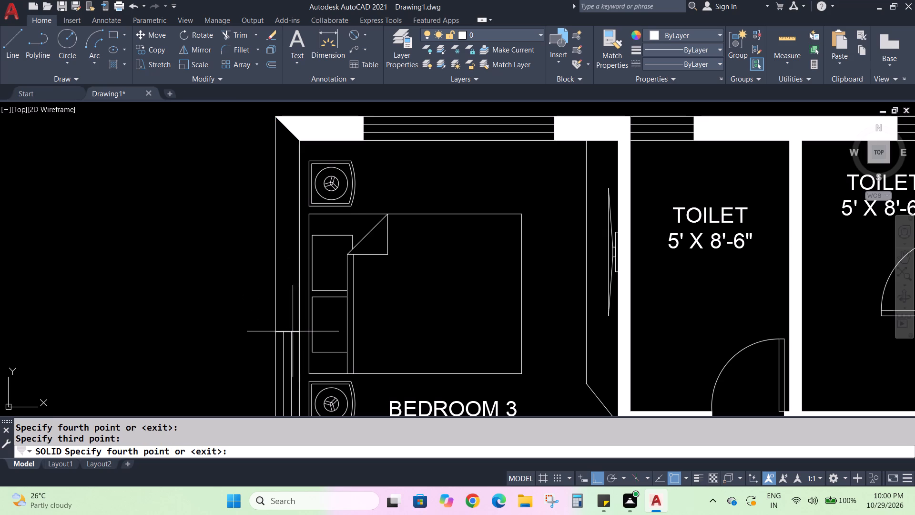
pyautogui.click(275, 331)
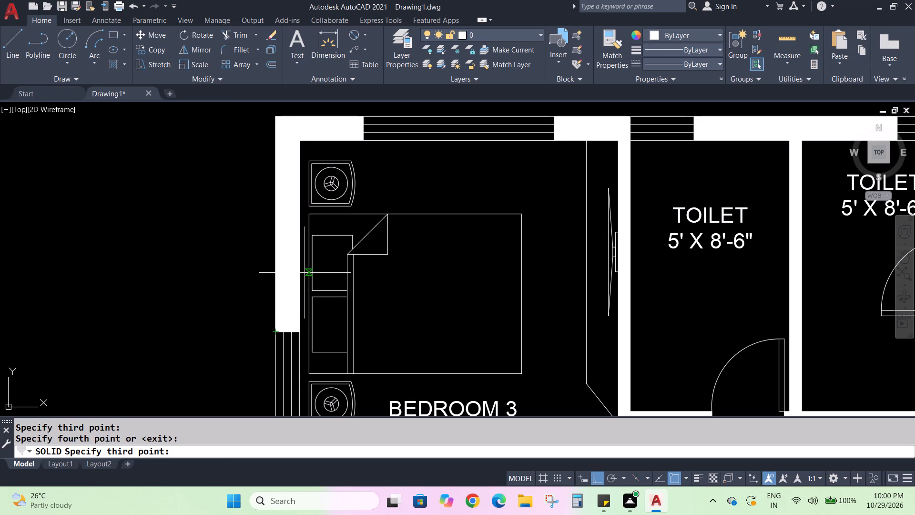
pyautogui.press('Return')
pyautogui.moveTo(279, 296); pyautogui.dragTo(295, 131, button='middle')
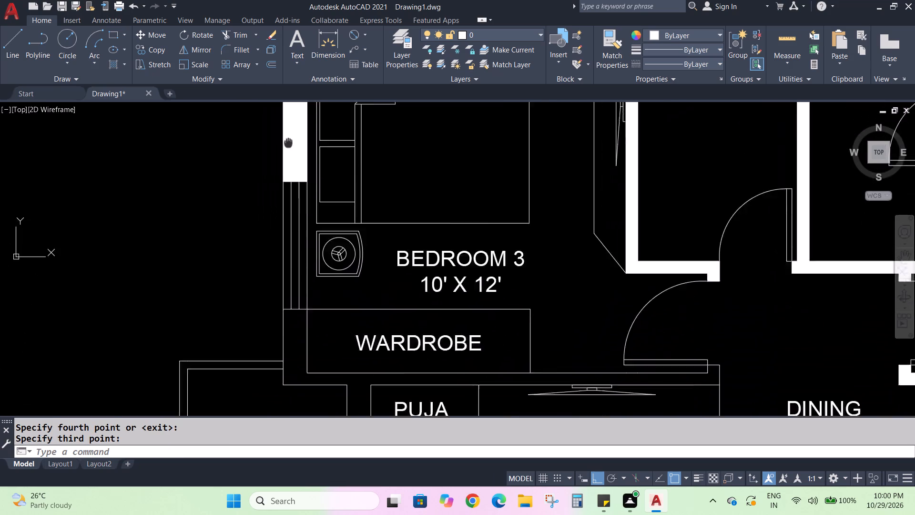
pyautogui.moveTo(295, 131); pyautogui.dragTo(314, 62, button='middle')
pyautogui.press('Escape')
pyautogui.press('Escape')
# Fill the outer wall below Bedroom 3's side window and the wall under the wardrobe up to the bedroom door with 2D Solids.
pyautogui.press('s')
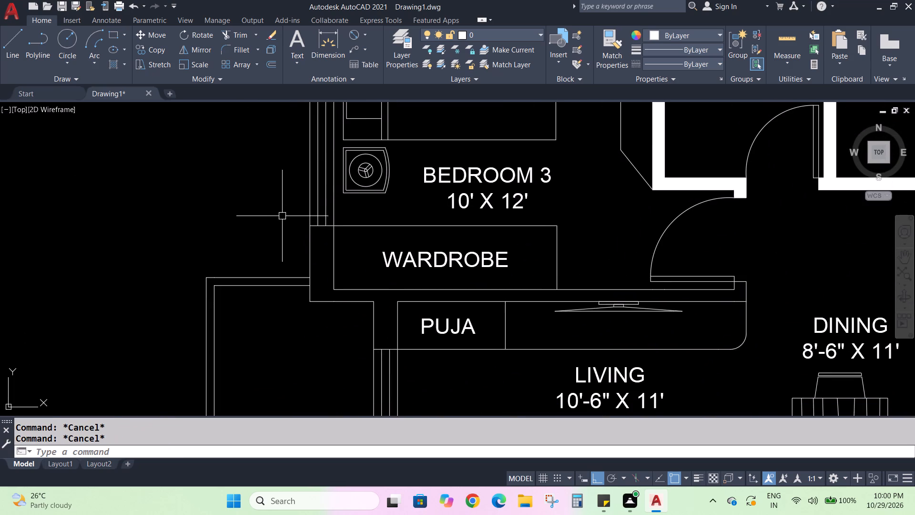
pyautogui.press('o')
pyautogui.press('Return')
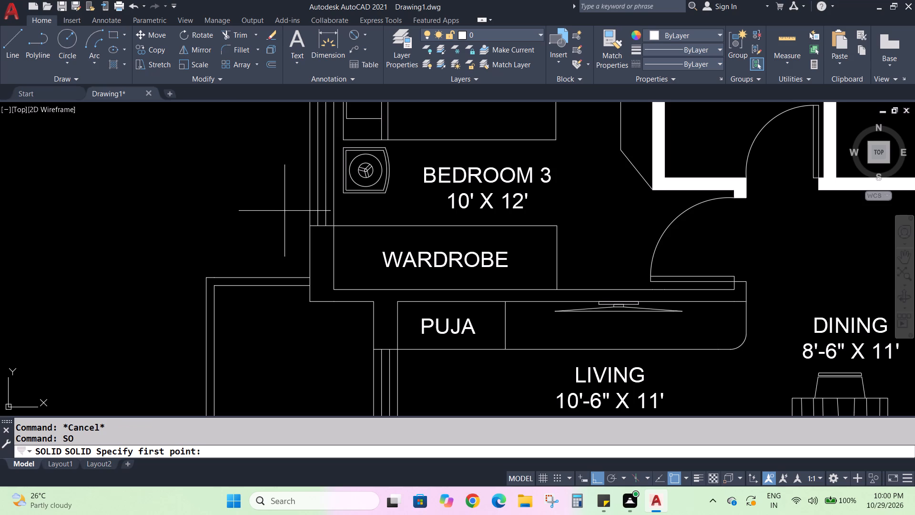
pyautogui.click(311, 227)
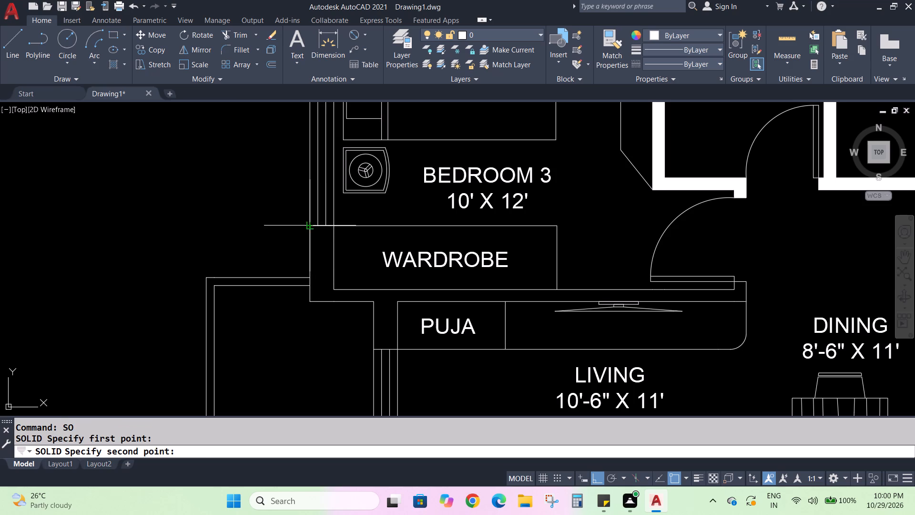
pyautogui.click(334, 227)
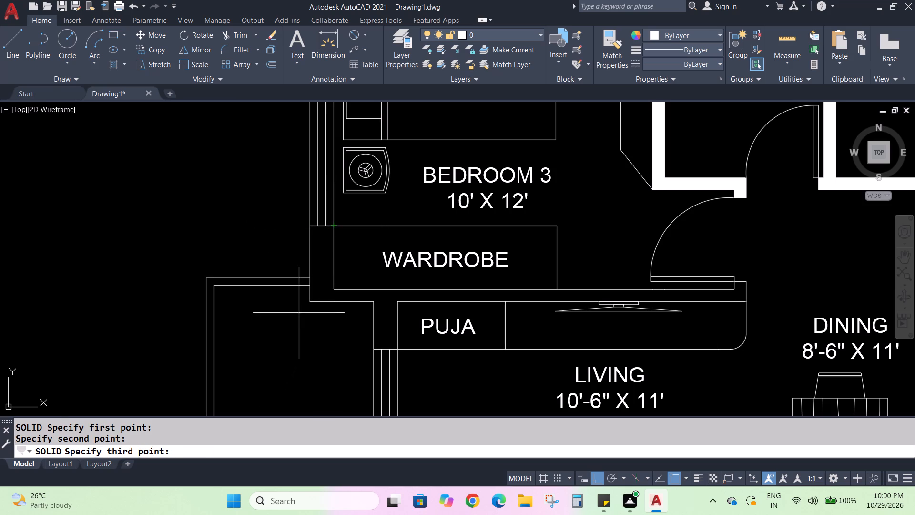
pyautogui.click(308, 301)
pyautogui.click(331, 289)
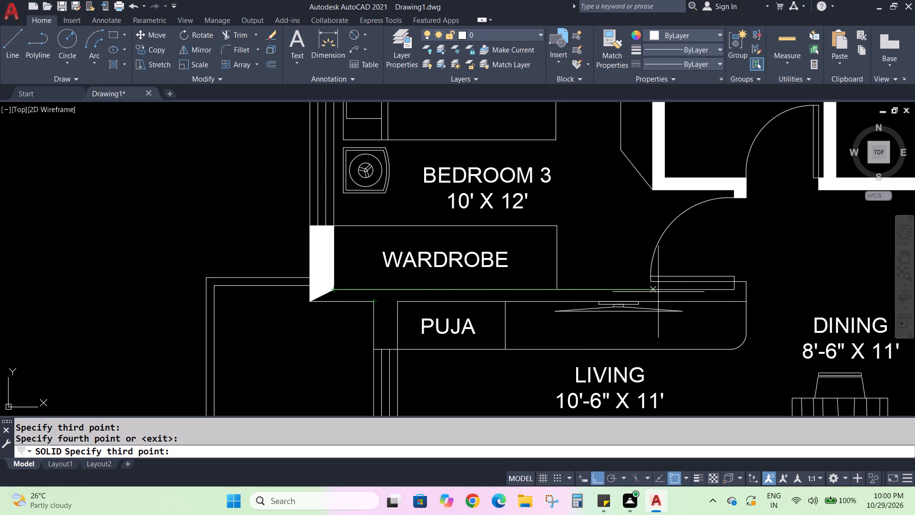
pyautogui.click(746, 303)
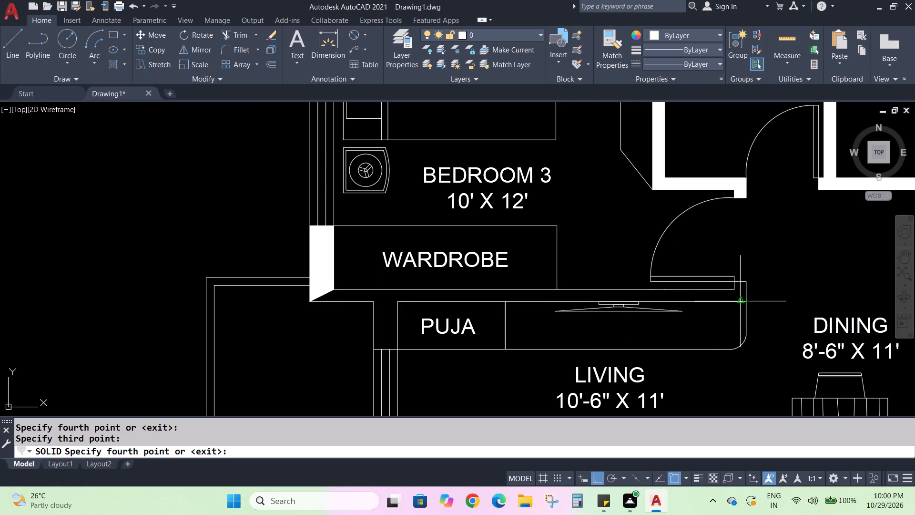
pyautogui.click(736, 293)
pyautogui.scroll(3, 745, 290)
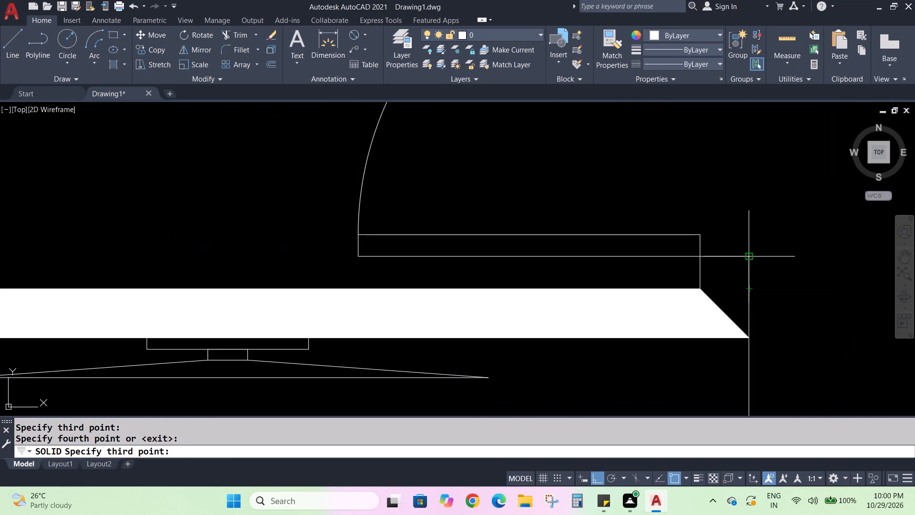
pyautogui.click(746, 259)
pyautogui.click(703, 260)
pyautogui.scroll(-4, 705, 272)
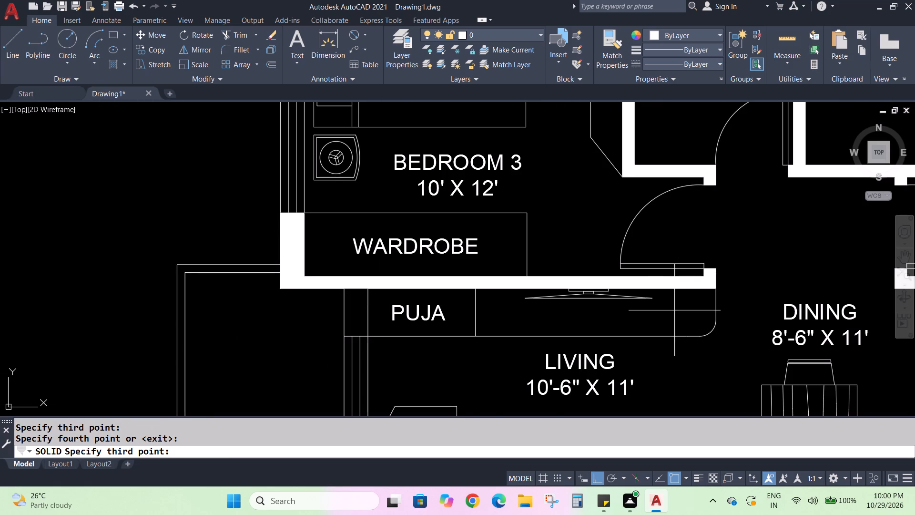
pyautogui.press('Escape')
pyautogui.press('Escape')
pyautogui.press('Escape')
# Fill the short wall beside the Puja, from the Bedroom 3 wall to the living room window, with a 2D Solid.
pyautogui.press('s')
pyautogui.press('o')
pyautogui.press('Return')
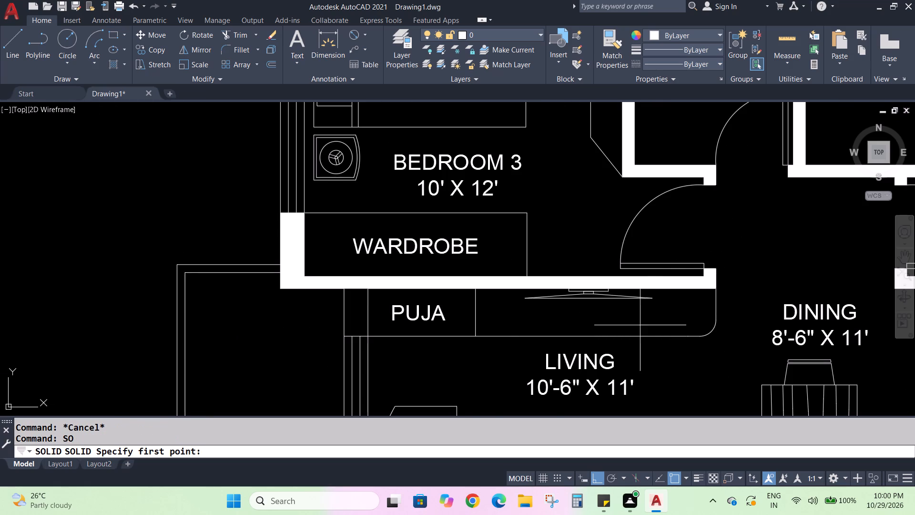
pyautogui.scroll(3, 350, 317)
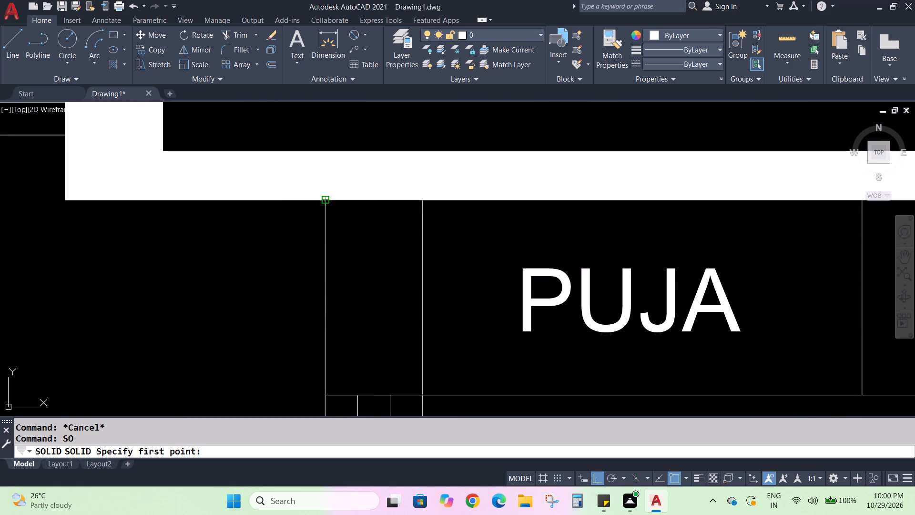
pyautogui.click(326, 200)
pyautogui.click(419, 194)
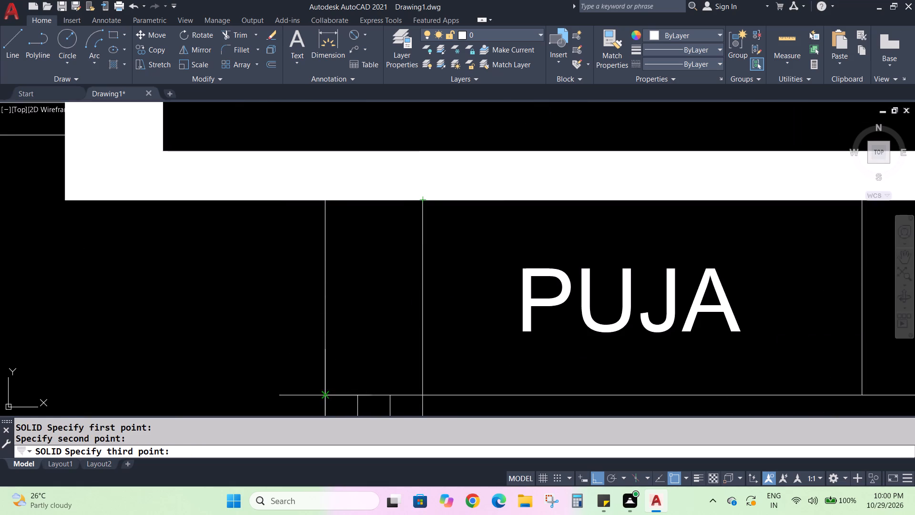
pyautogui.click(325, 394)
pyautogui.click(424, 395)
pyautogui.scroll(-5, 360, 309)
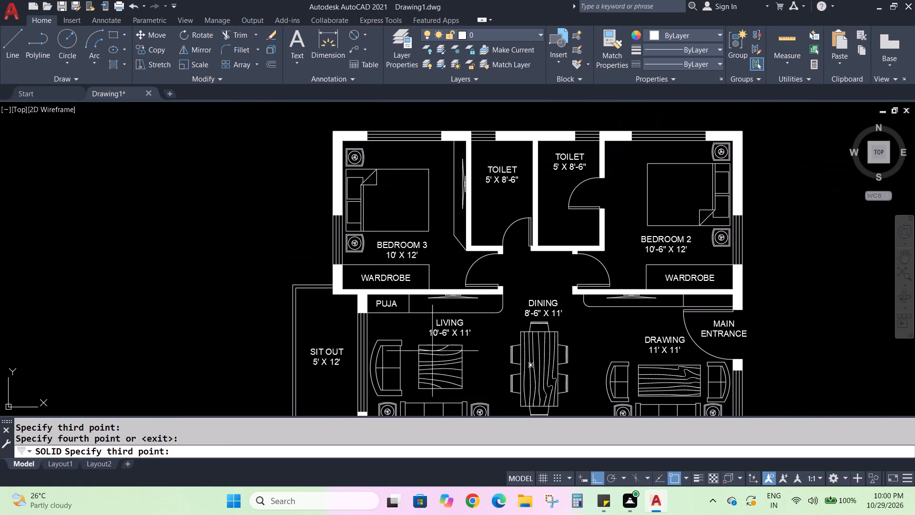
# Zoom to the drawing extents and examine the wall fills across the whole floor plan.
pyautogui.scroll(-2, 359, 385)
pyautogui.moveTo(632, 378); pyautogui.dragTo(687, 218, button='middle')
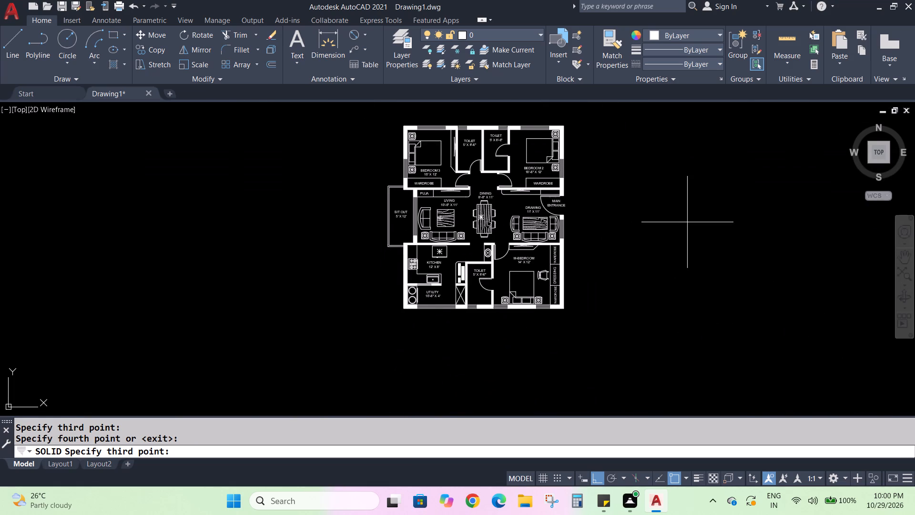
pyautogui.press('z')
pyautogui.press('Return')
pyautogui.press('e')
pyautogui.press('Return')
pyautogui.press('Escape')
pyautogui.press('Escape')
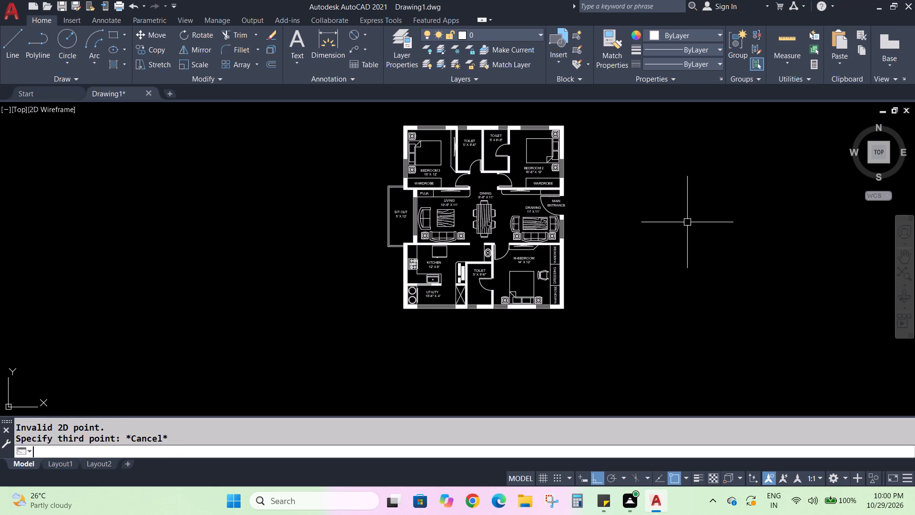
pyautogui.press('Escape')
pyautogui.press('z')
pyautogui.press('Return')
pyautogui.press('e')
pyautogui.press('Return')
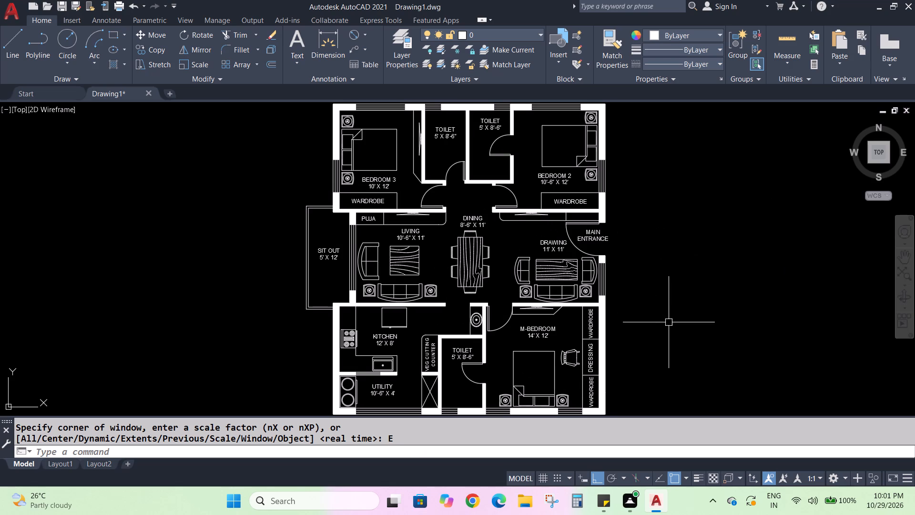
pyautogui.moveTo(678, 321); pyautogui.dragTo(697, 225, button='middle')
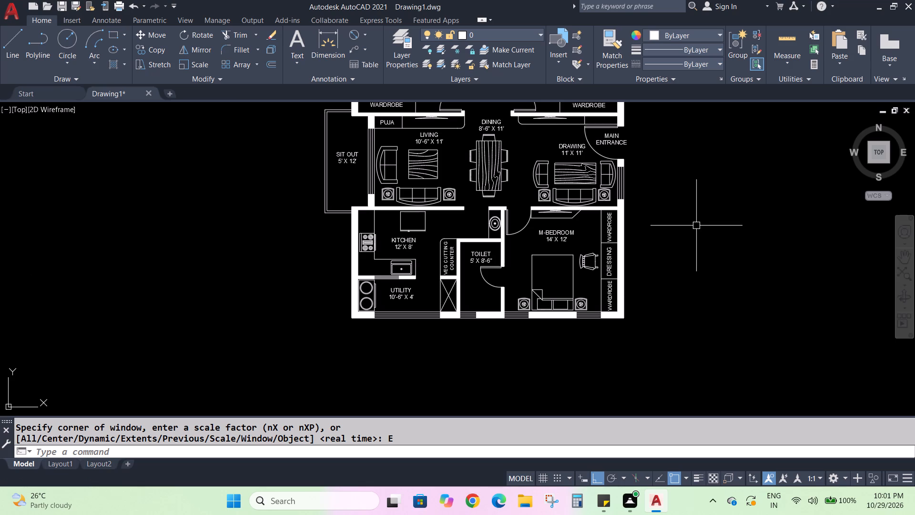
pyautogui.scroll(-1, 692, 219)
pyautogui.moveTo(698, 184); pyautogui.dragTo(678, 249, button='middle')
pyautogui.scroll(1, 678, 249)
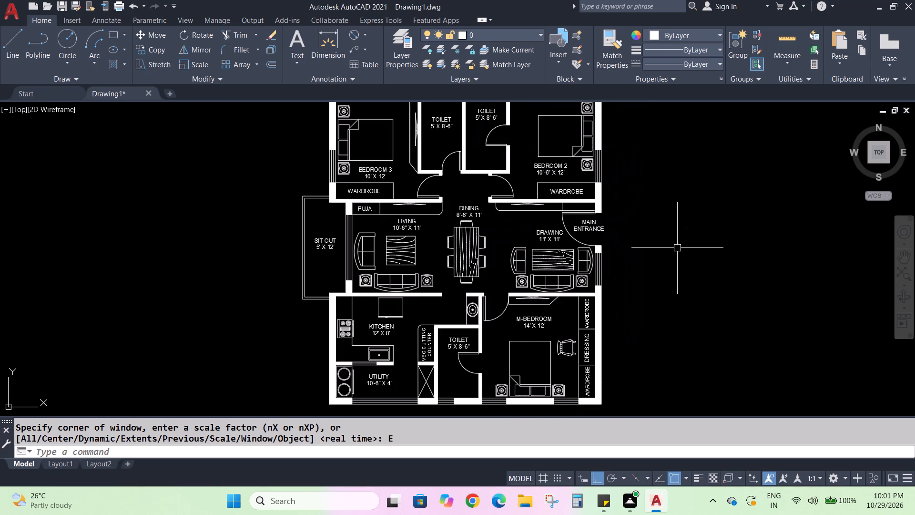
pyautogui.scroll(1, 677, 248)
pyautogui.scroll(-2, 677, 247)
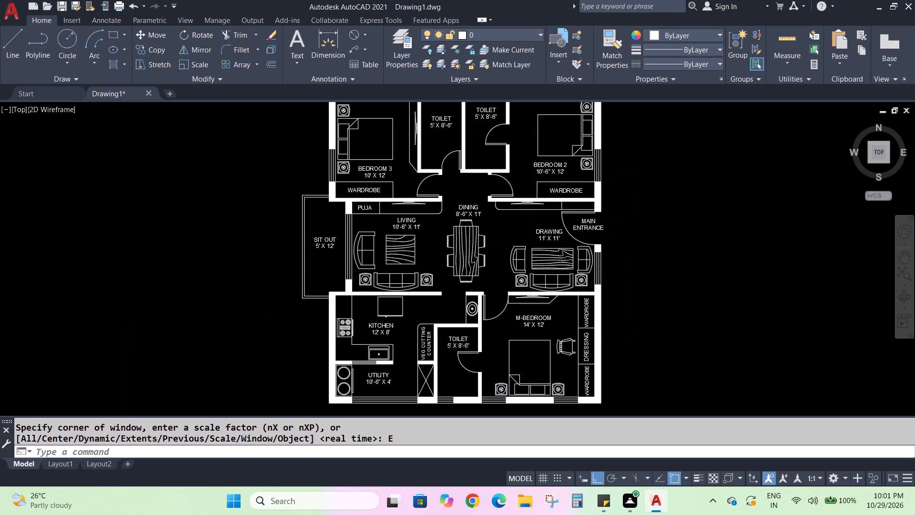
pyautogui.scroll(1, 676, 242)
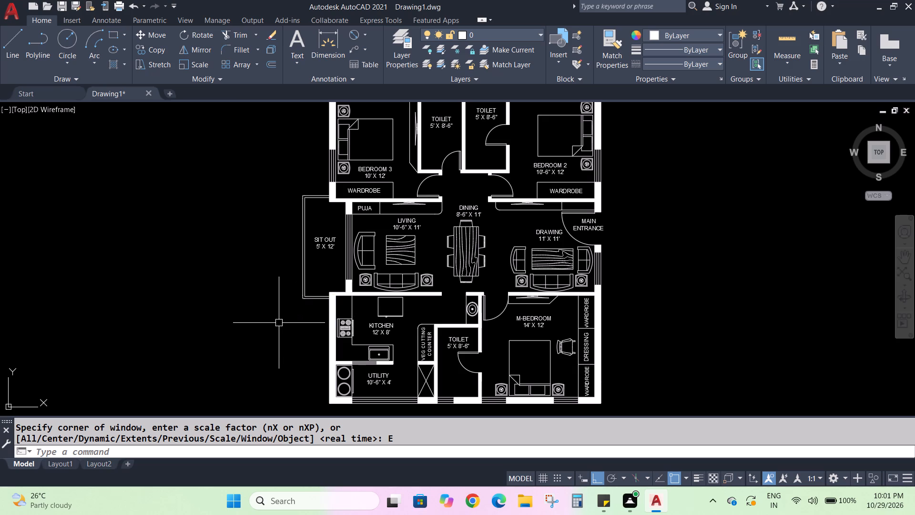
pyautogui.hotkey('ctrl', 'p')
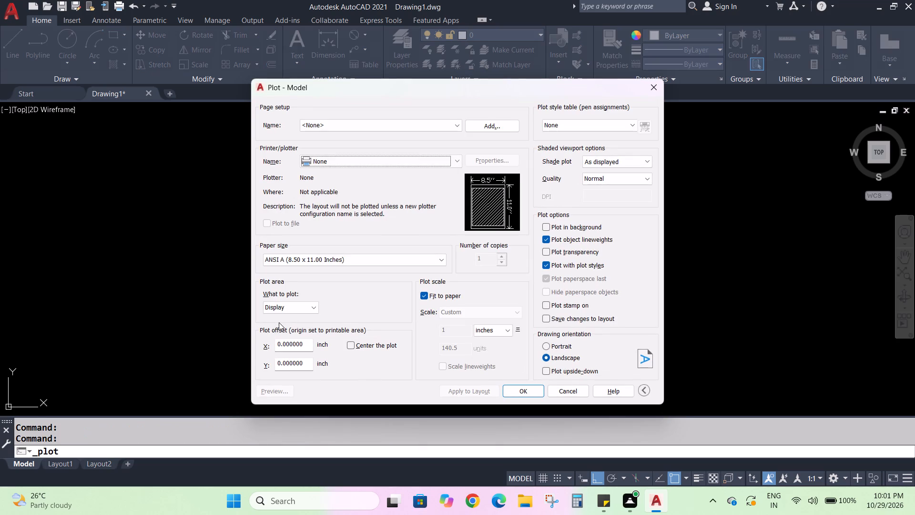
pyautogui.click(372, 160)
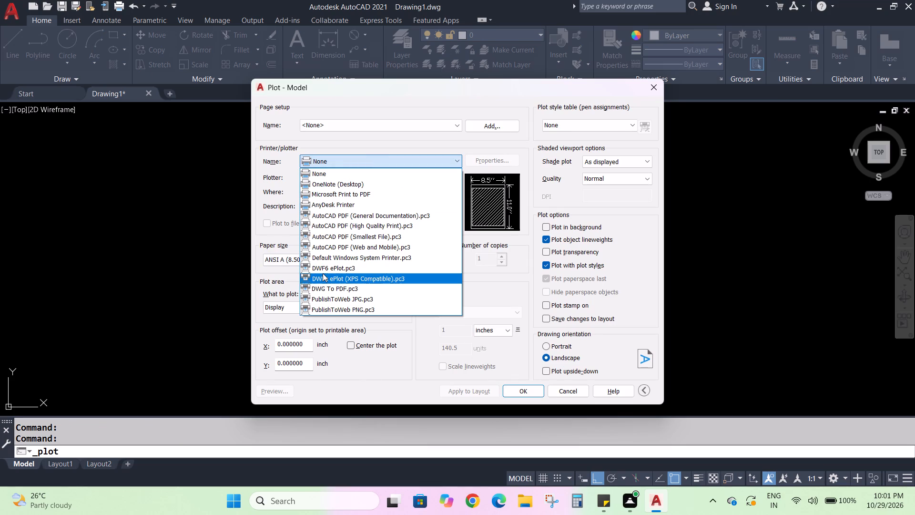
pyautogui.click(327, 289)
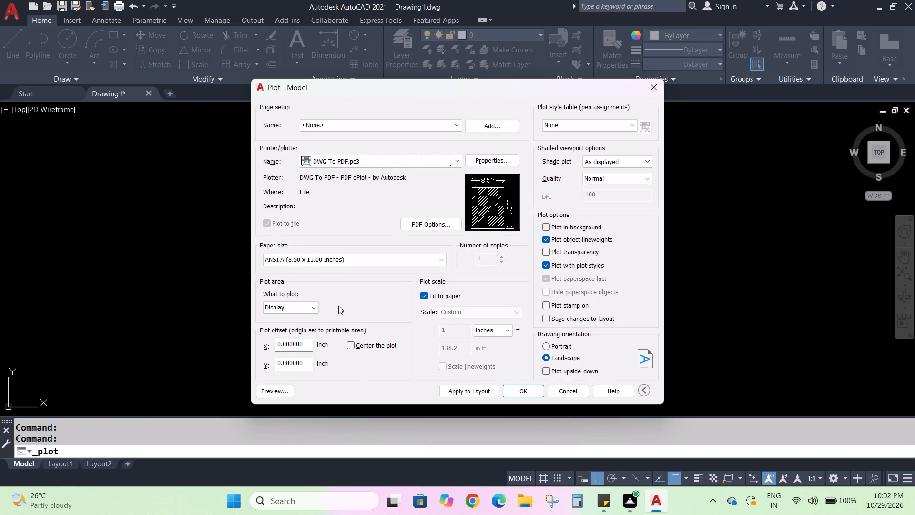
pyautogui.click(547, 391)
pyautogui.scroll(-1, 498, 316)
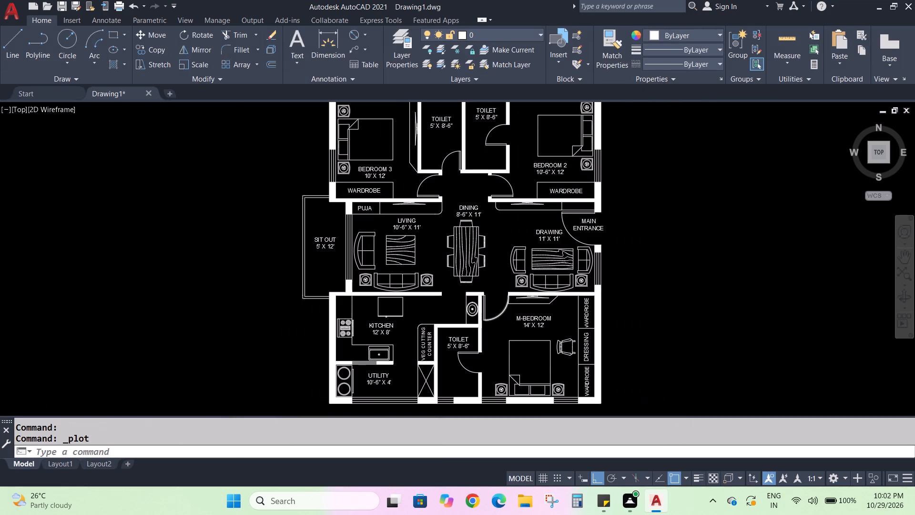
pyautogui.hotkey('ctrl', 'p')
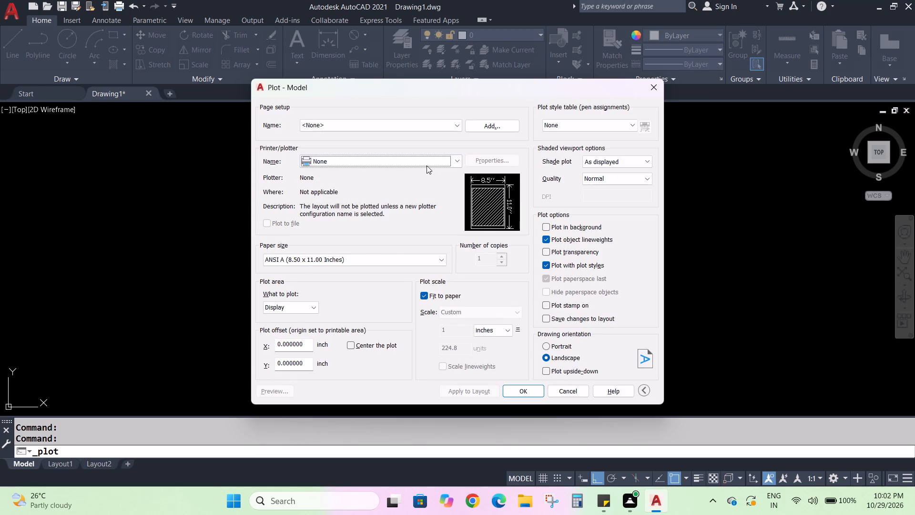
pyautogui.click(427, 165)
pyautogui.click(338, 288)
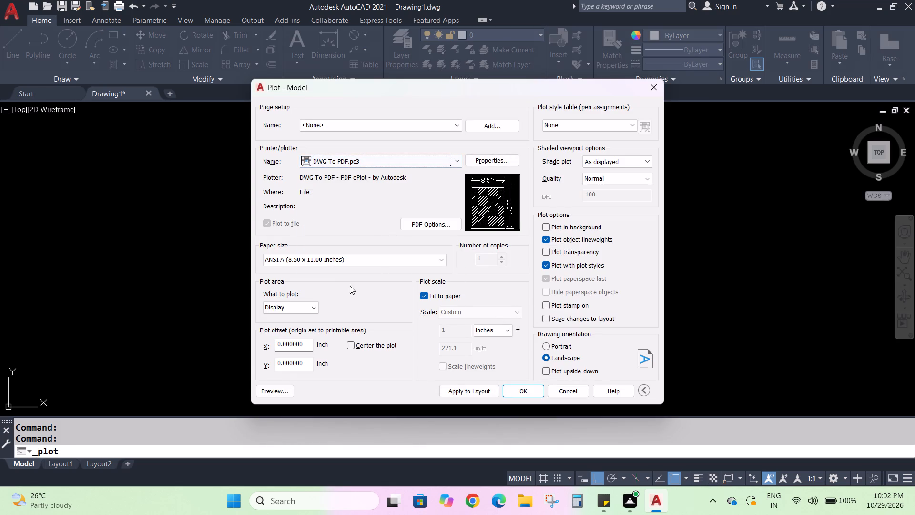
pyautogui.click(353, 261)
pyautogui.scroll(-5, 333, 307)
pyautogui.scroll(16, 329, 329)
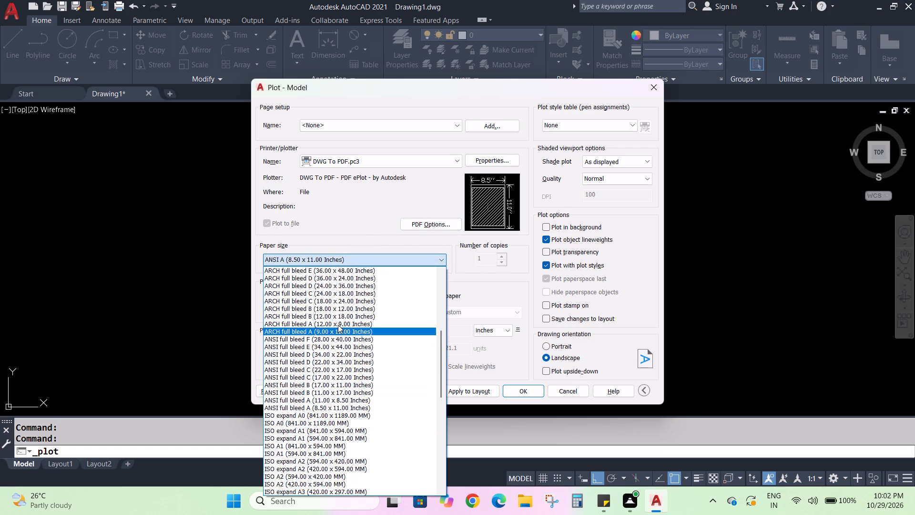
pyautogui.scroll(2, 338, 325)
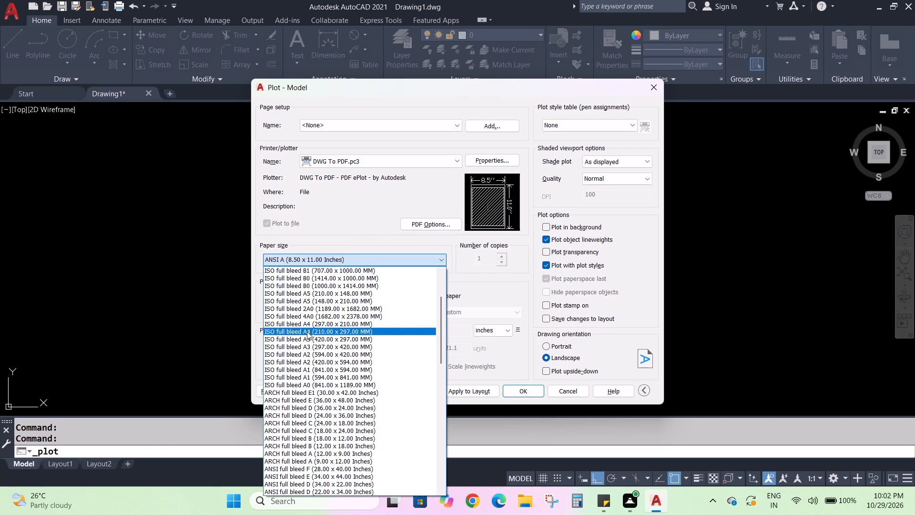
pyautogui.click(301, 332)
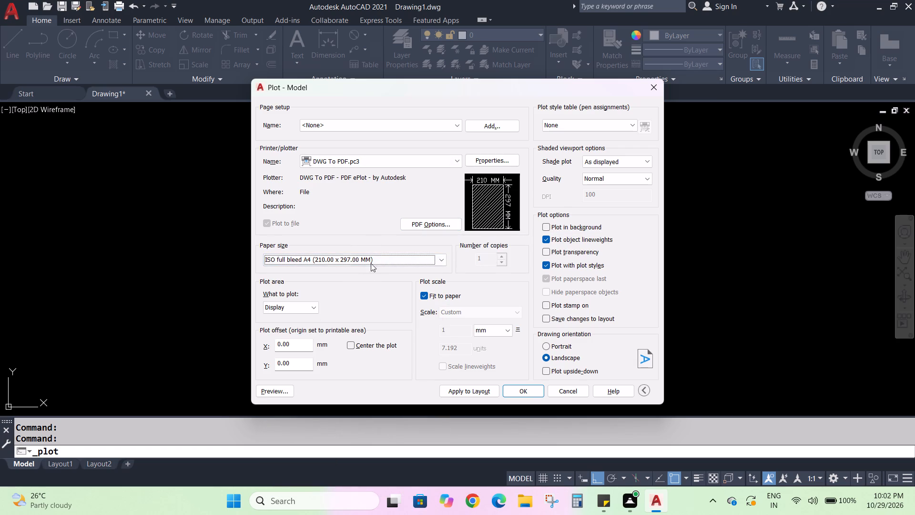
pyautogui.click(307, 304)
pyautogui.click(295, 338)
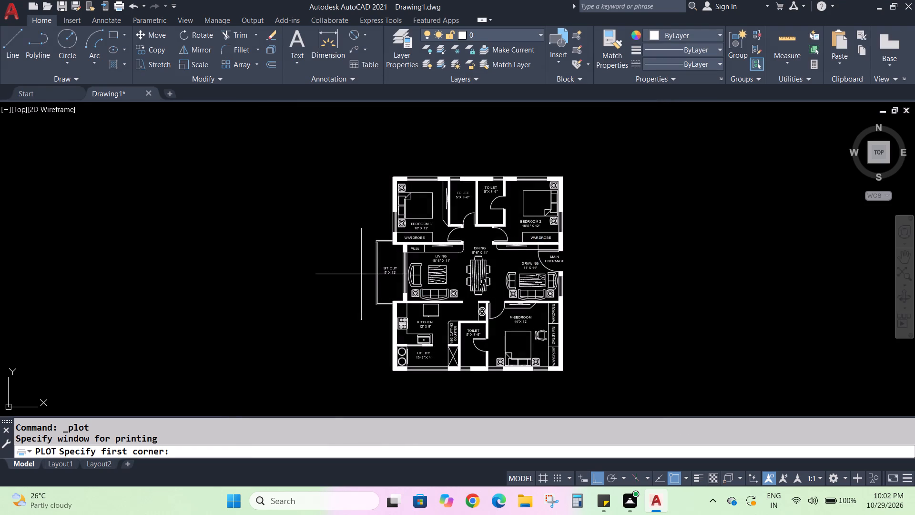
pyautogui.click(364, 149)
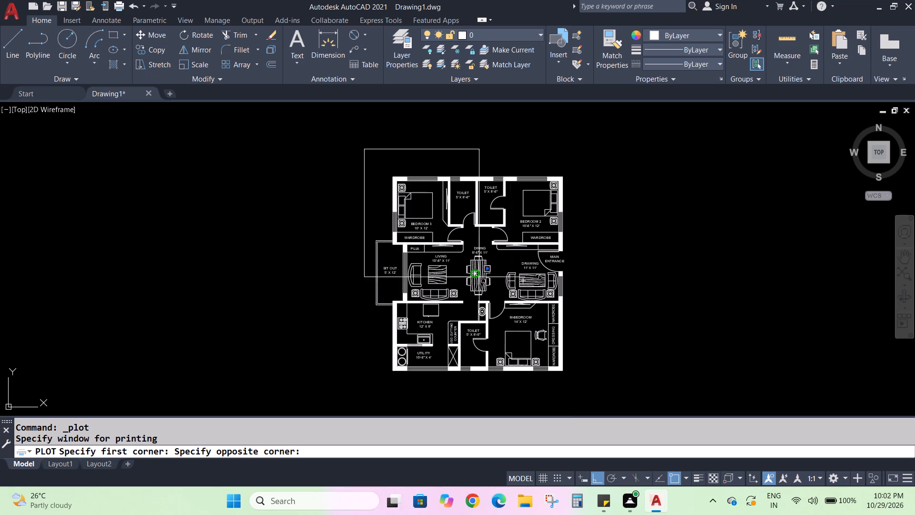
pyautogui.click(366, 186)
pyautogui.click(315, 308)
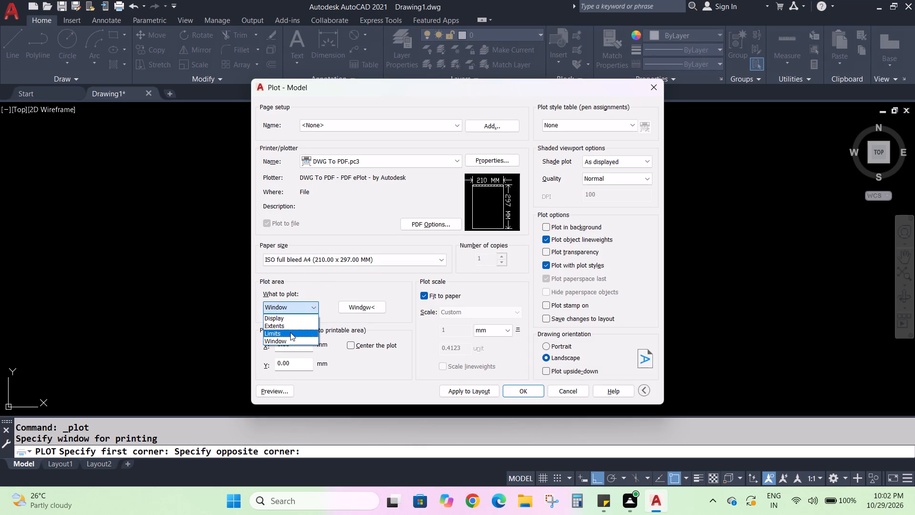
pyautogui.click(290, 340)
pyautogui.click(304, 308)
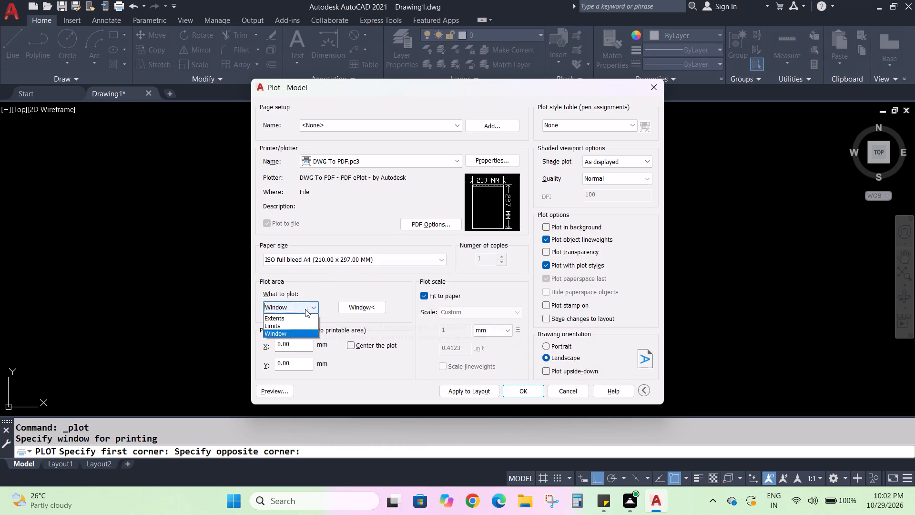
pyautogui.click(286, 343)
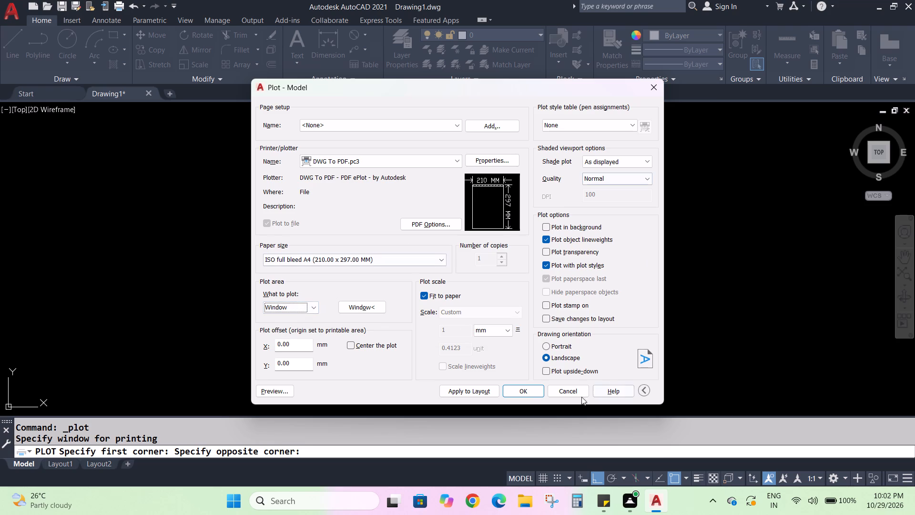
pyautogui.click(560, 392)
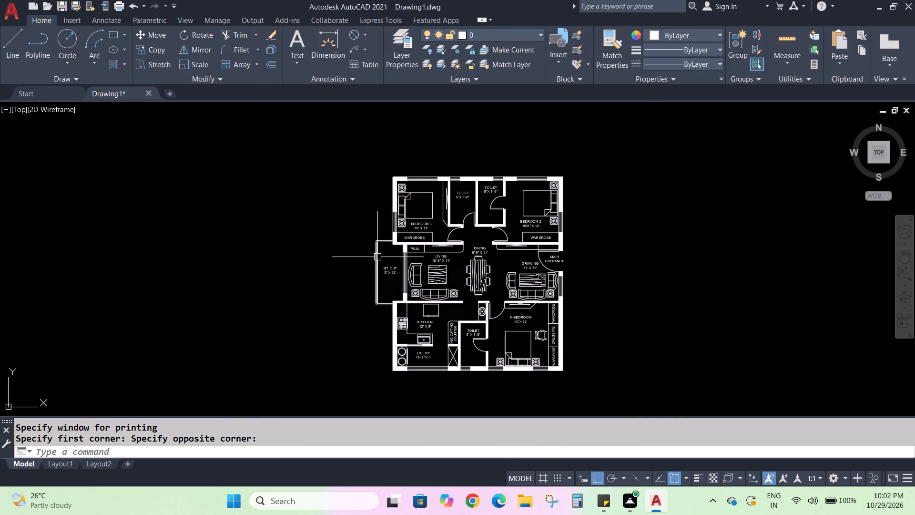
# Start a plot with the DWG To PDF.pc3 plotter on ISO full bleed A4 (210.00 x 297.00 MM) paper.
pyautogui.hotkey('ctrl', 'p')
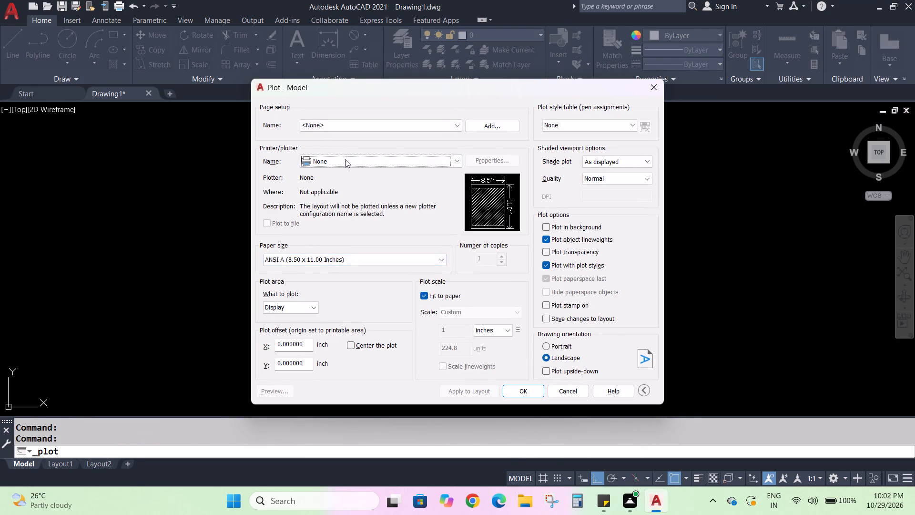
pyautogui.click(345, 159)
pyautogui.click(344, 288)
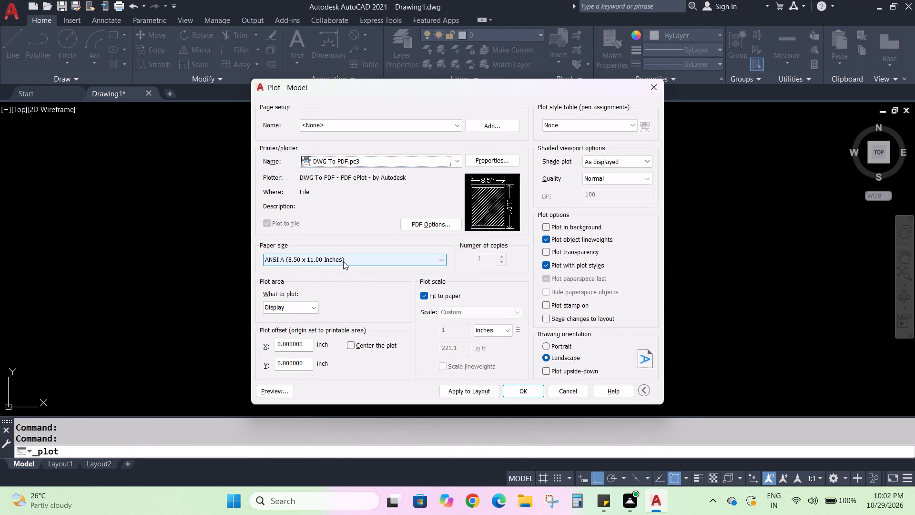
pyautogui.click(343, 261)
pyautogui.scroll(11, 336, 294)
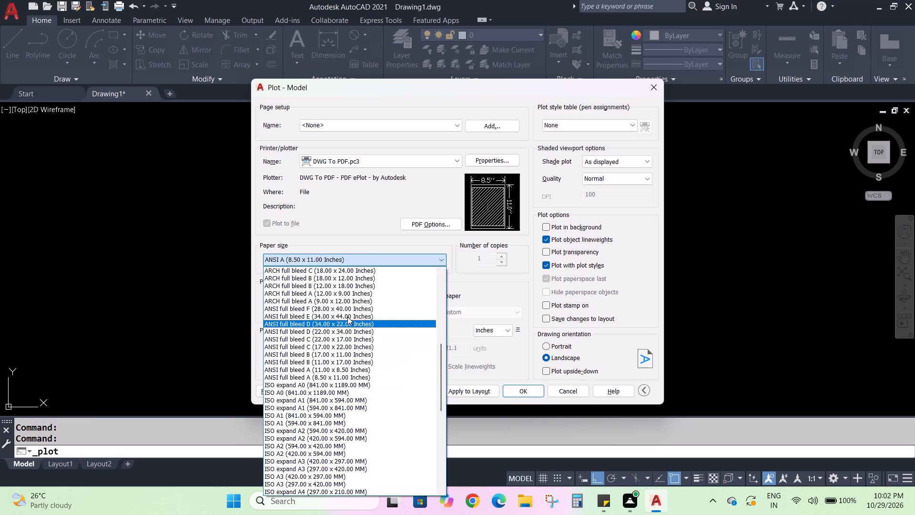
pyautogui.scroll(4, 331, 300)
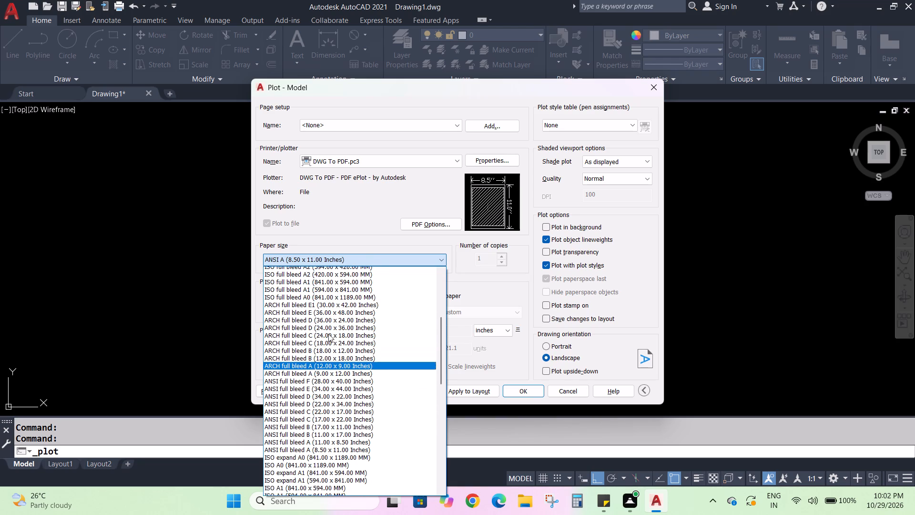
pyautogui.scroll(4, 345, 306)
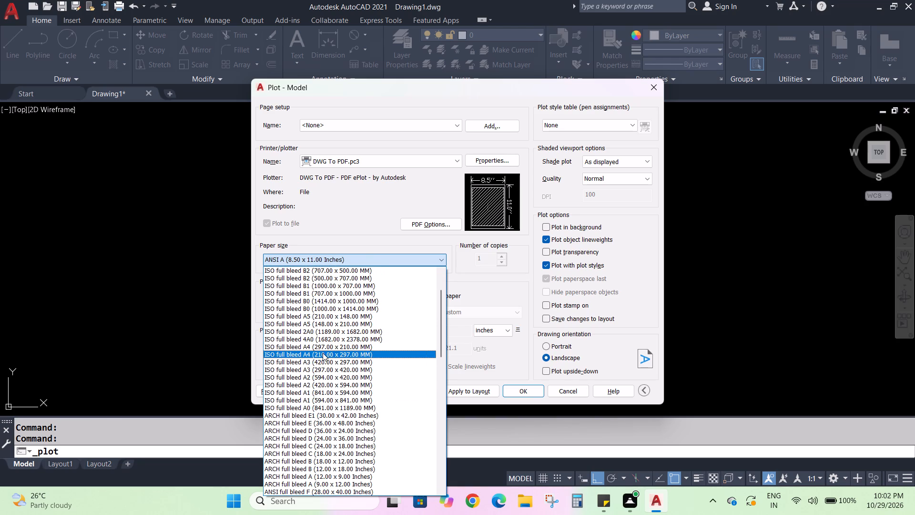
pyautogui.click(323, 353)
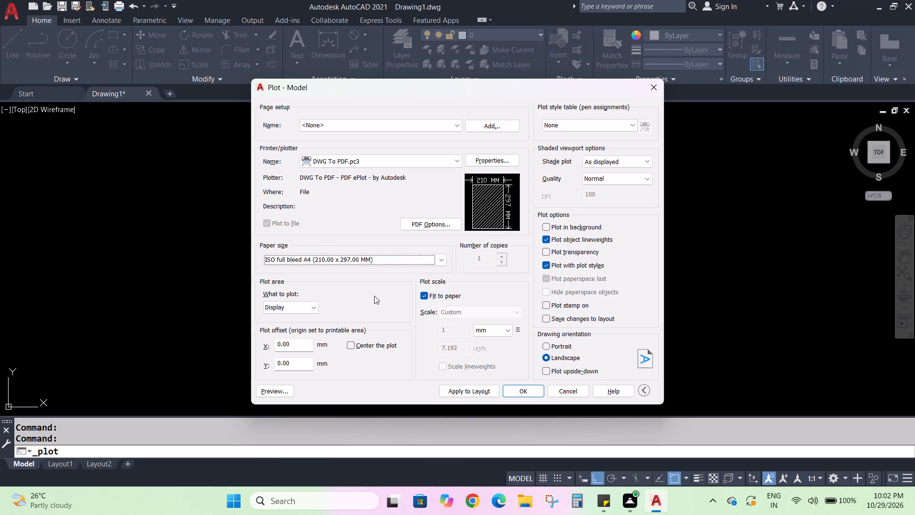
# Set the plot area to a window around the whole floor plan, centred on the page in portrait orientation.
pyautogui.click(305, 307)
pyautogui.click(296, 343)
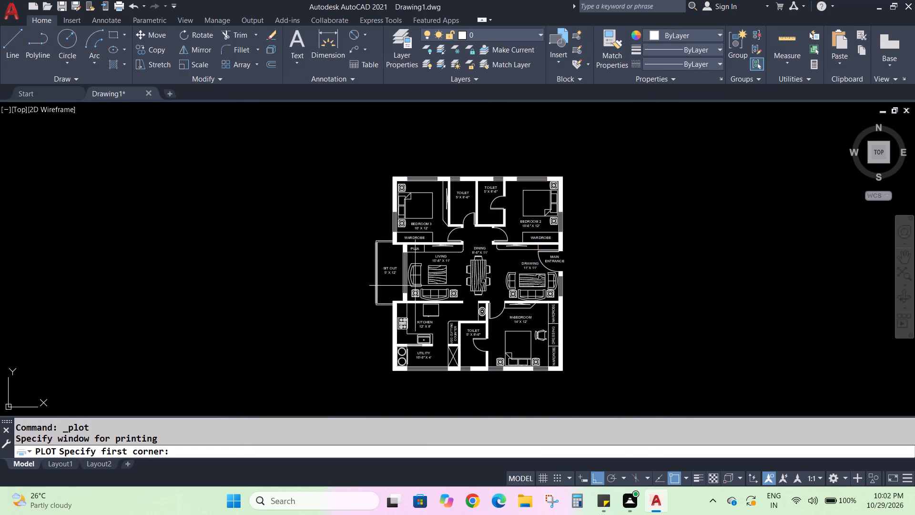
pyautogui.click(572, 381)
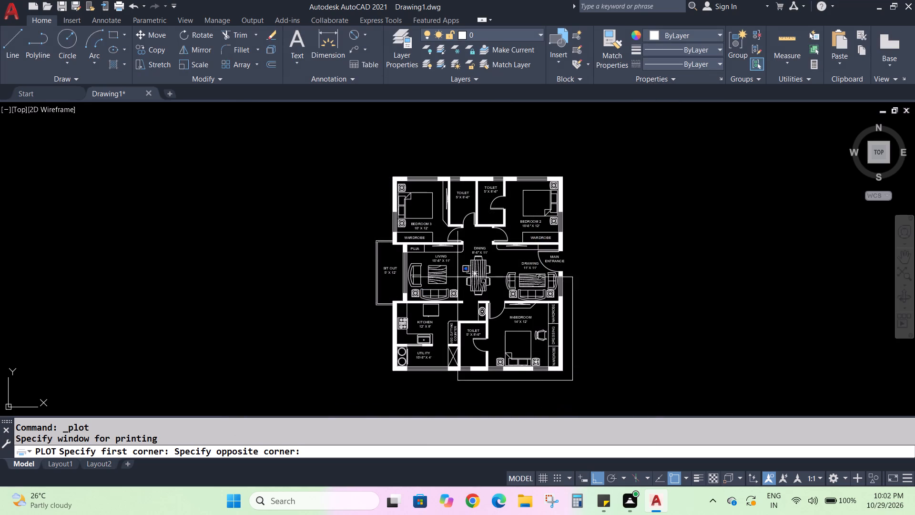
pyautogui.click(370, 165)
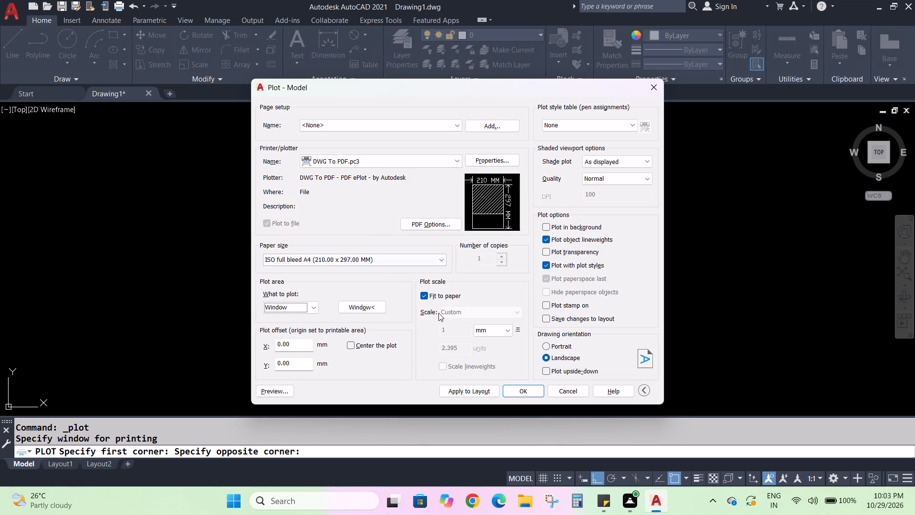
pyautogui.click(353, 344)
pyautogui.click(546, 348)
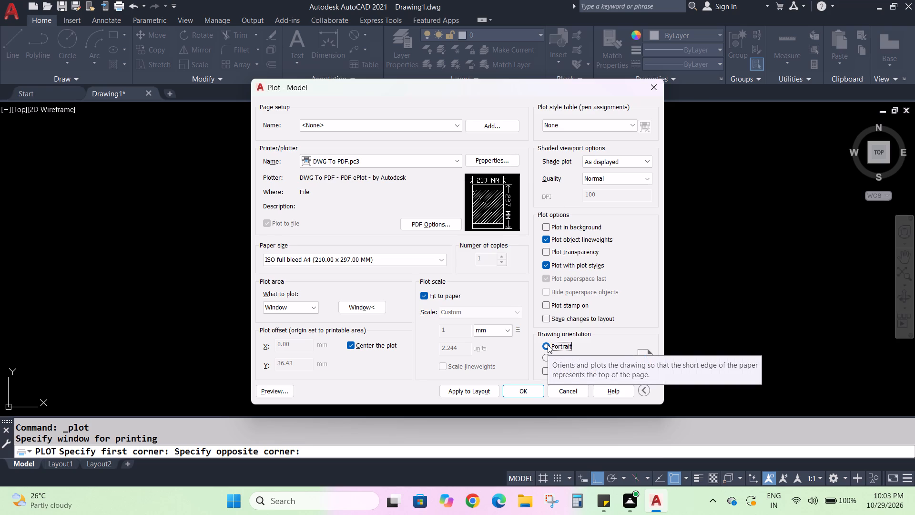
# Preview the floor plan plot twice to check the page, and close the plot setup without plotting.
pyautogui.click(282, 393)
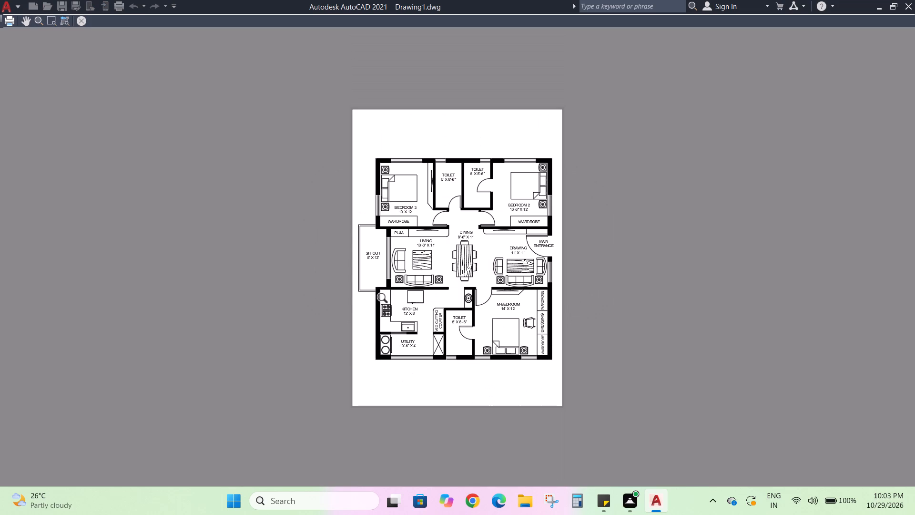
pyautogui.click(80, 21)
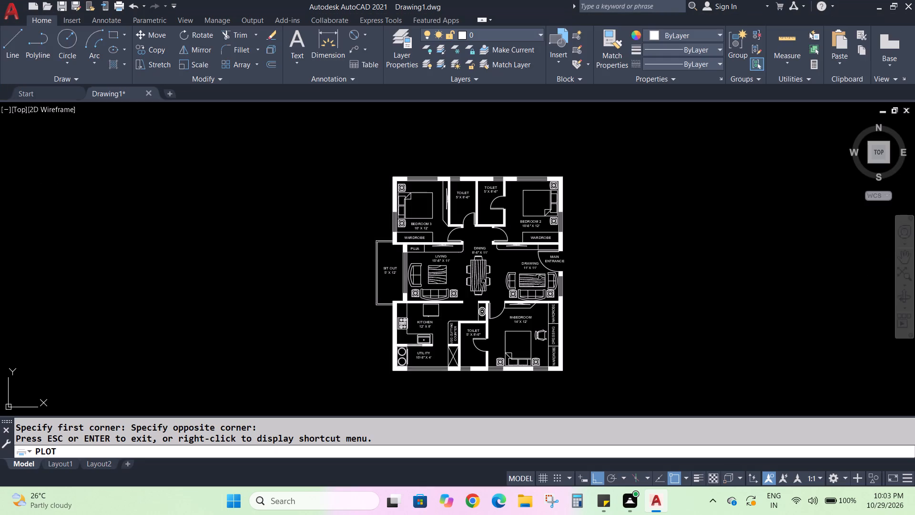
pyautogui.click(289, 387)
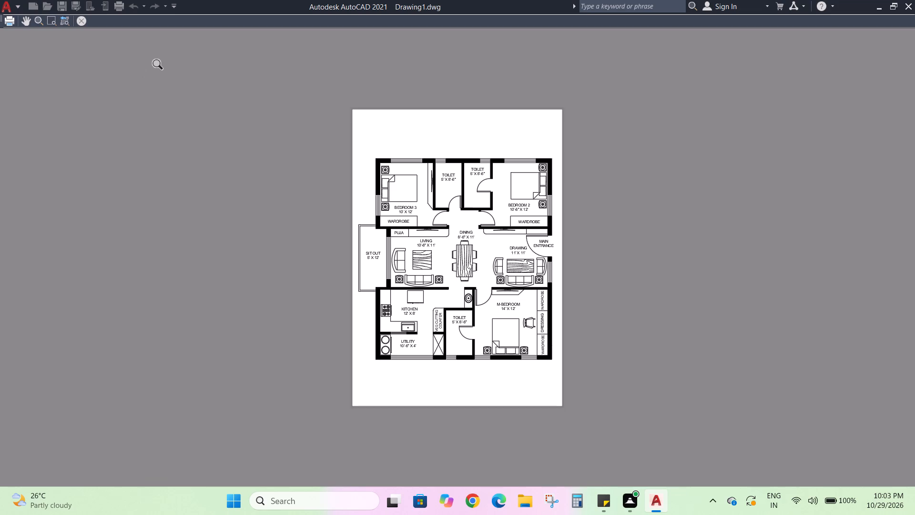
pyautogui.click(82, 20)
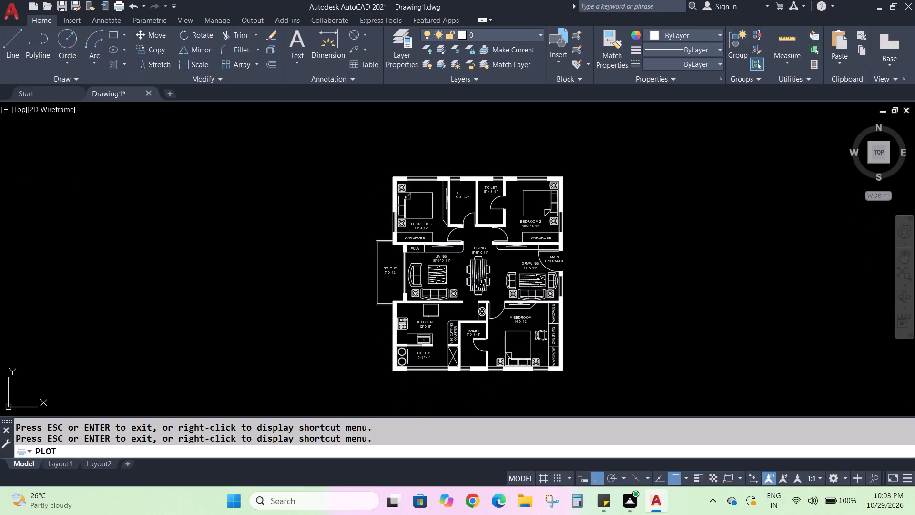
pyautogui.scroll(2, 389, 250)
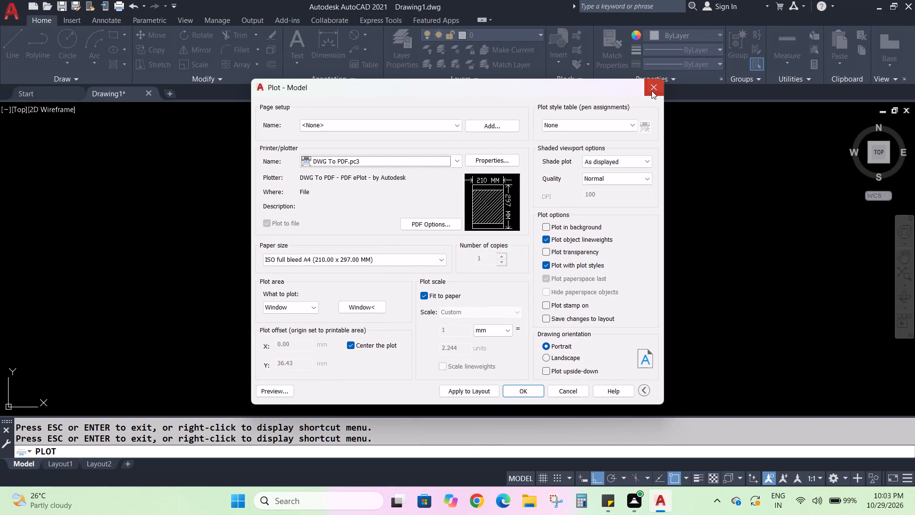
pyautogui.click(651, 91)
# Examine the wall fills around the Sit Out, at the kitchen corner and at the Puja and wardrobe corner.
pyautogui.scroll(2, 437, 346)
pyautogui.scroll(1, 356, 263)
pyautogui.moveTo(356, 263); pyautogui.dragTo(390, 338, button='middle')
pyautogui.scroll(-1, 382, 325)
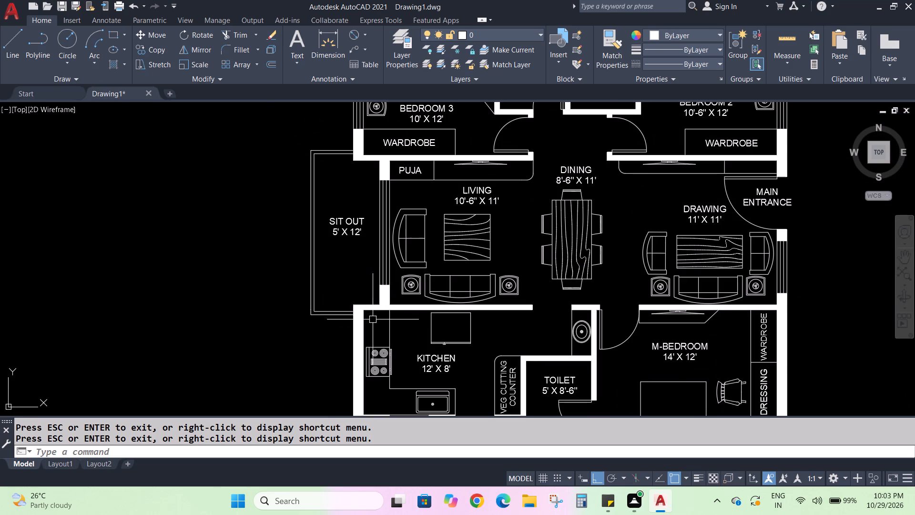
pyautogui.scroll(4, 362, 306)
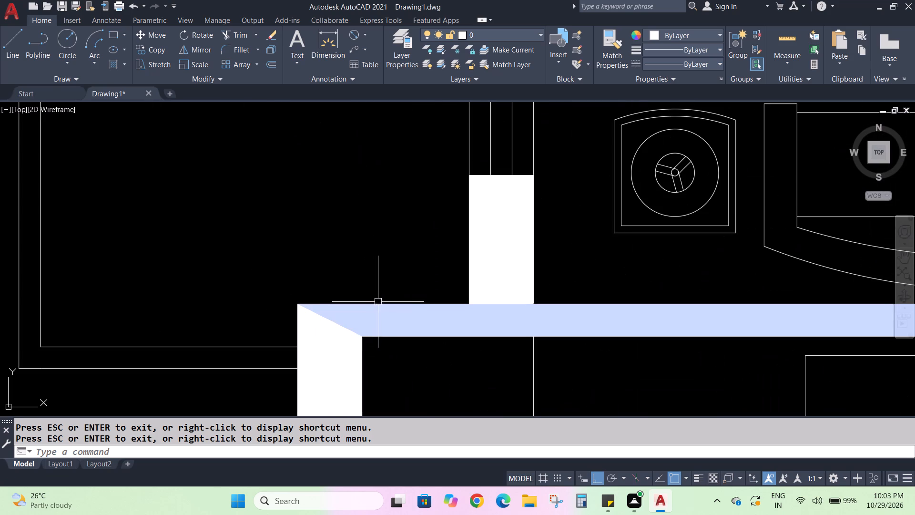
pyautogui.scroll(-1, 392, 304)
pyautogui.scroll(2, 392, 304)
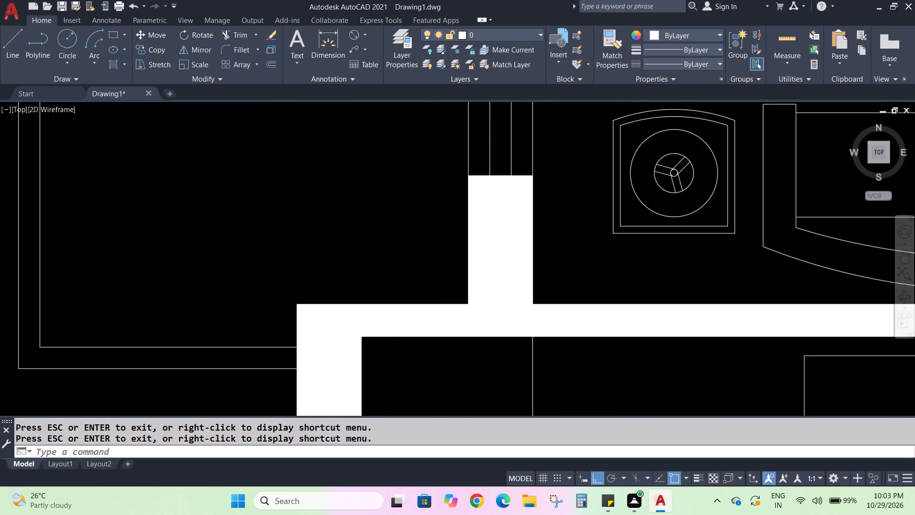
pyautogui.scroll(-3, 392, 304)
pyautogui.moveTo(396, 273); pyautogui.dragTo(381, 475, button='middle')
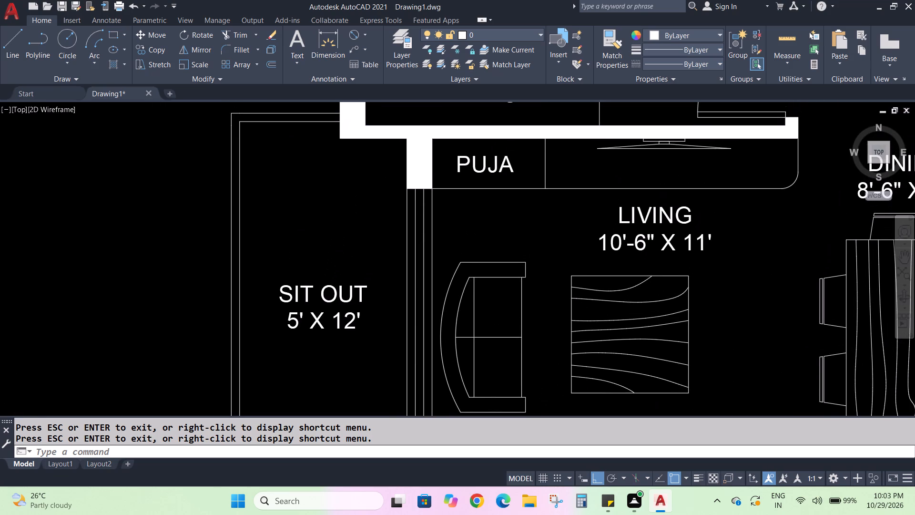
pyautogui.moveTo(381, 475); pyautogui.dragTo(381, 474, button='middle')
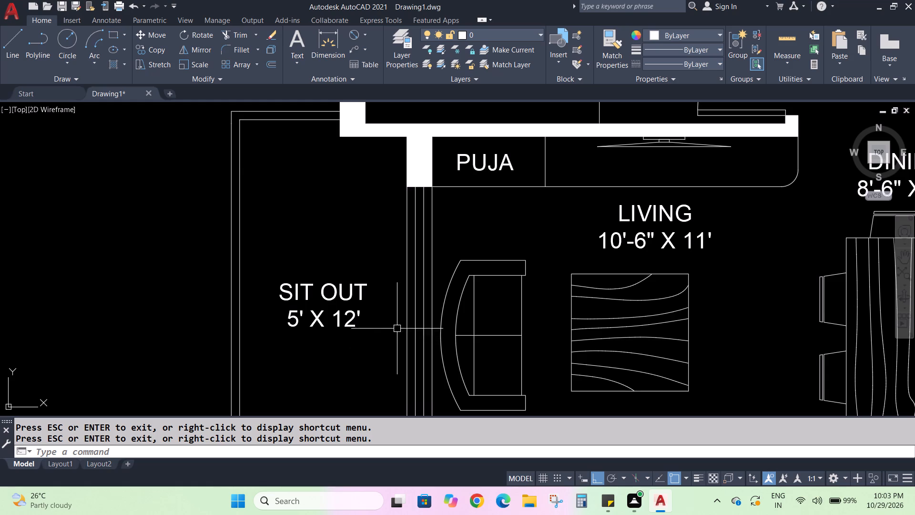
pyautogui.moveTo(368, 239); pyautogui.dragTo(387, 314, button='middle')
pyautogui.scroll(1, 385, 249)
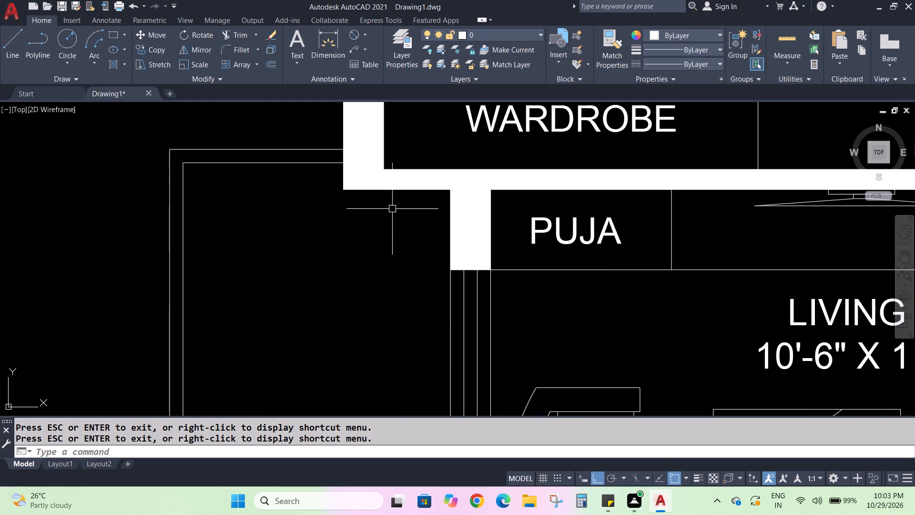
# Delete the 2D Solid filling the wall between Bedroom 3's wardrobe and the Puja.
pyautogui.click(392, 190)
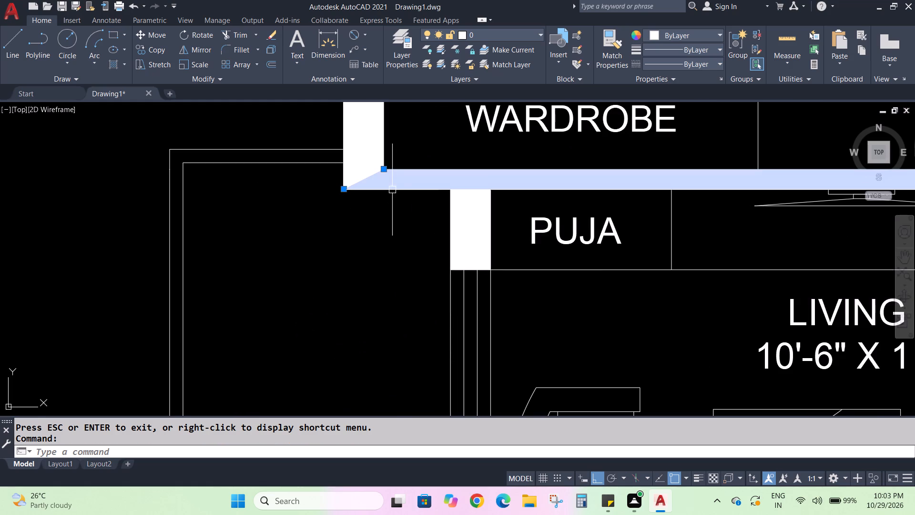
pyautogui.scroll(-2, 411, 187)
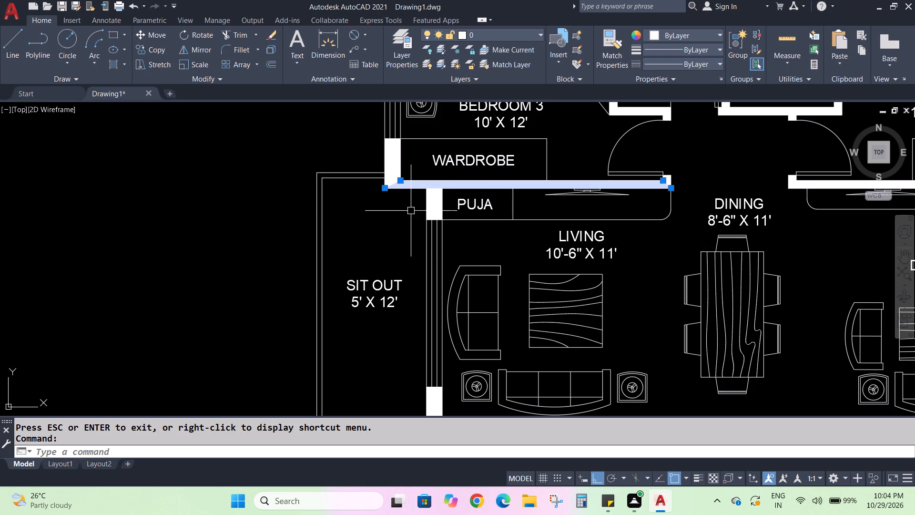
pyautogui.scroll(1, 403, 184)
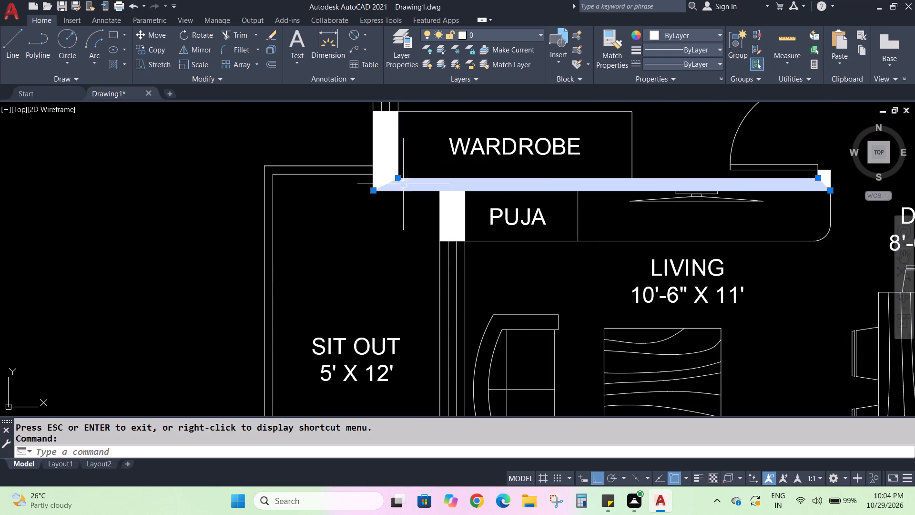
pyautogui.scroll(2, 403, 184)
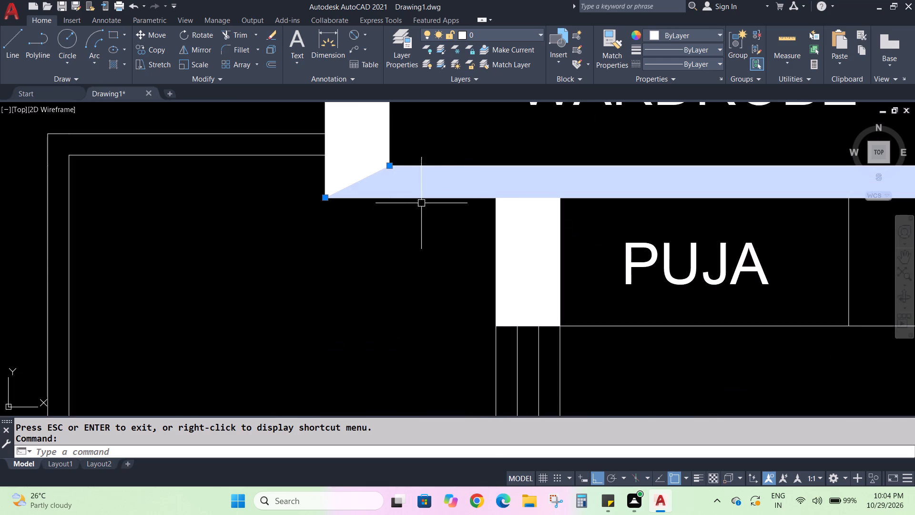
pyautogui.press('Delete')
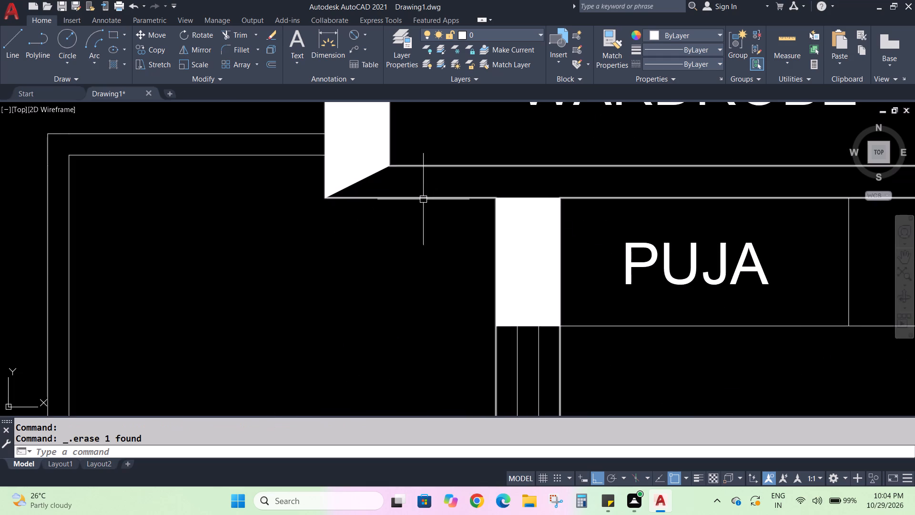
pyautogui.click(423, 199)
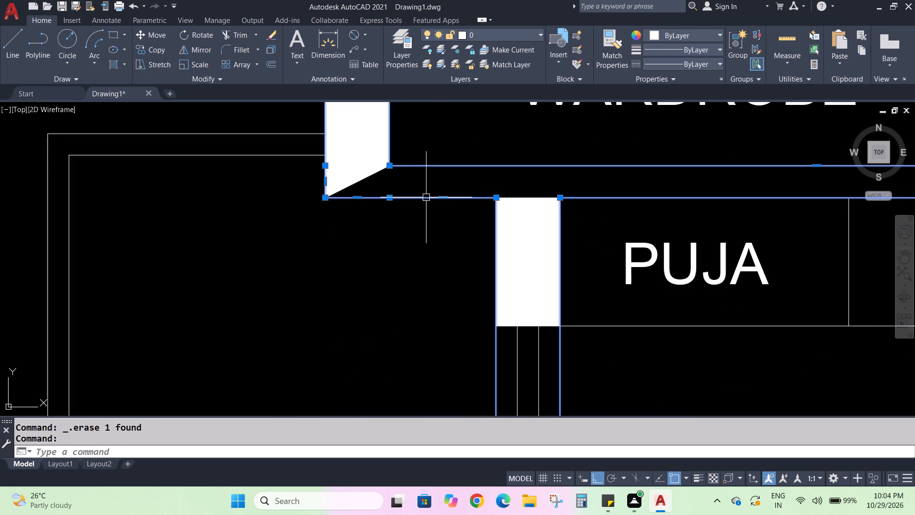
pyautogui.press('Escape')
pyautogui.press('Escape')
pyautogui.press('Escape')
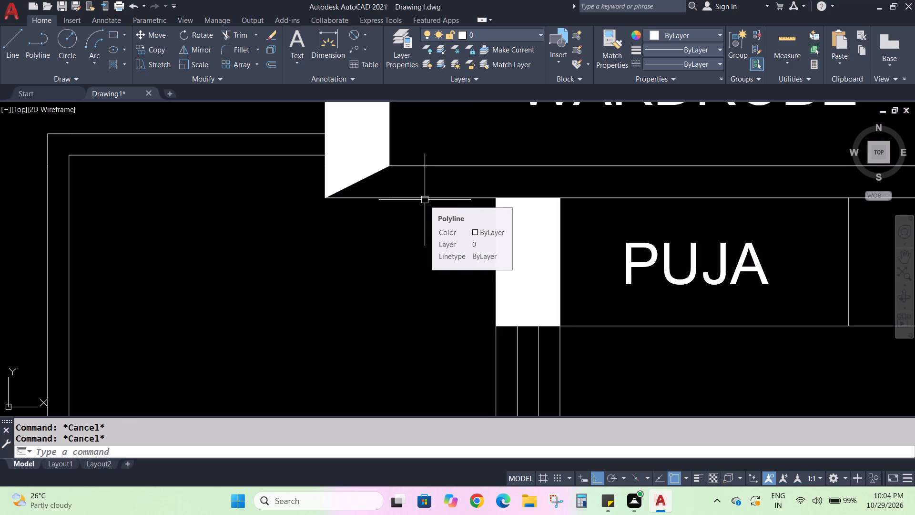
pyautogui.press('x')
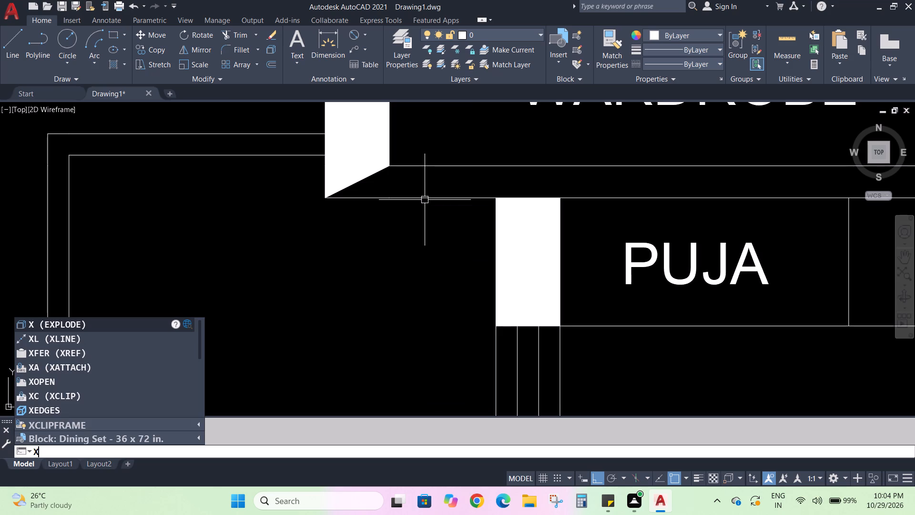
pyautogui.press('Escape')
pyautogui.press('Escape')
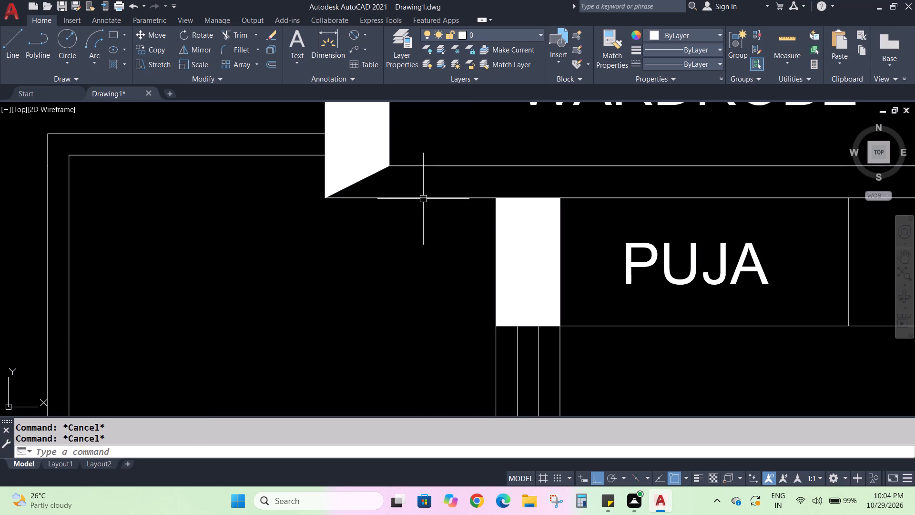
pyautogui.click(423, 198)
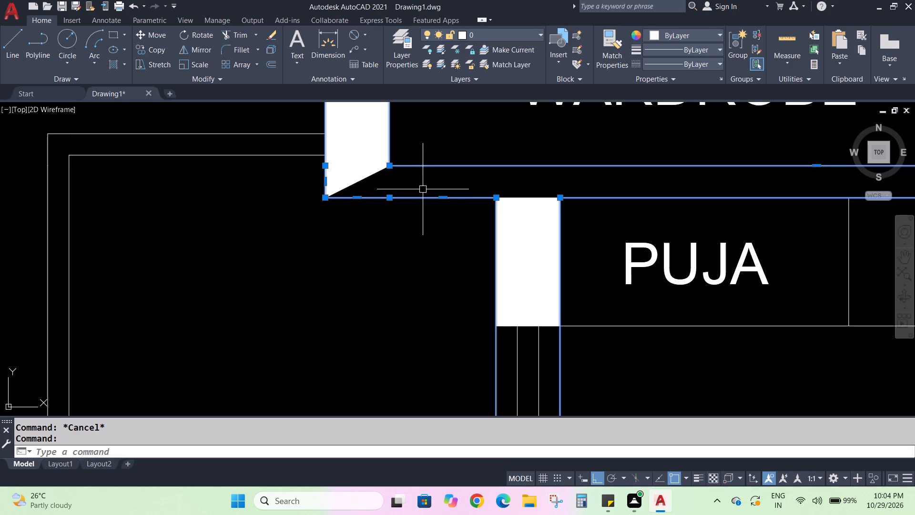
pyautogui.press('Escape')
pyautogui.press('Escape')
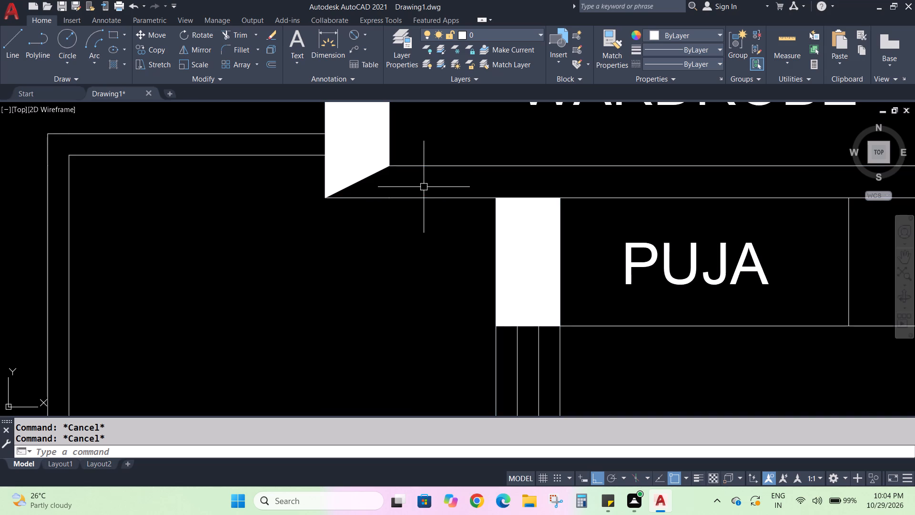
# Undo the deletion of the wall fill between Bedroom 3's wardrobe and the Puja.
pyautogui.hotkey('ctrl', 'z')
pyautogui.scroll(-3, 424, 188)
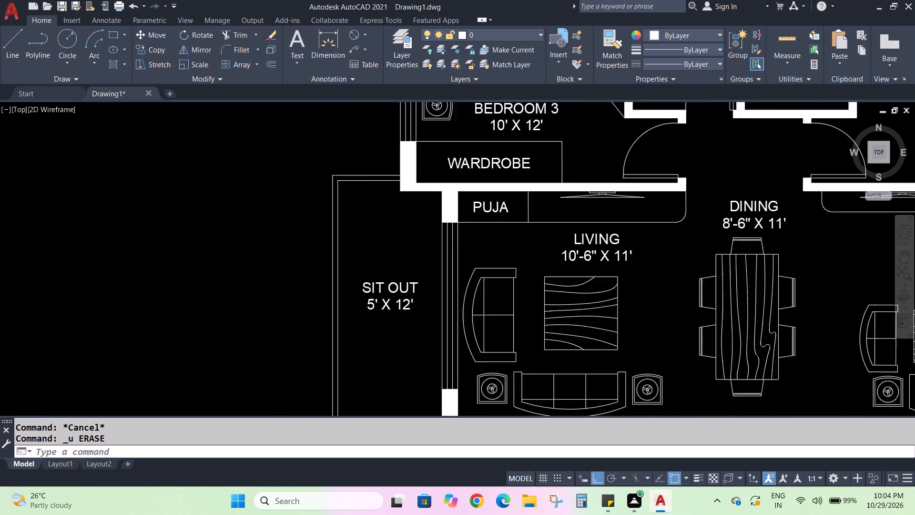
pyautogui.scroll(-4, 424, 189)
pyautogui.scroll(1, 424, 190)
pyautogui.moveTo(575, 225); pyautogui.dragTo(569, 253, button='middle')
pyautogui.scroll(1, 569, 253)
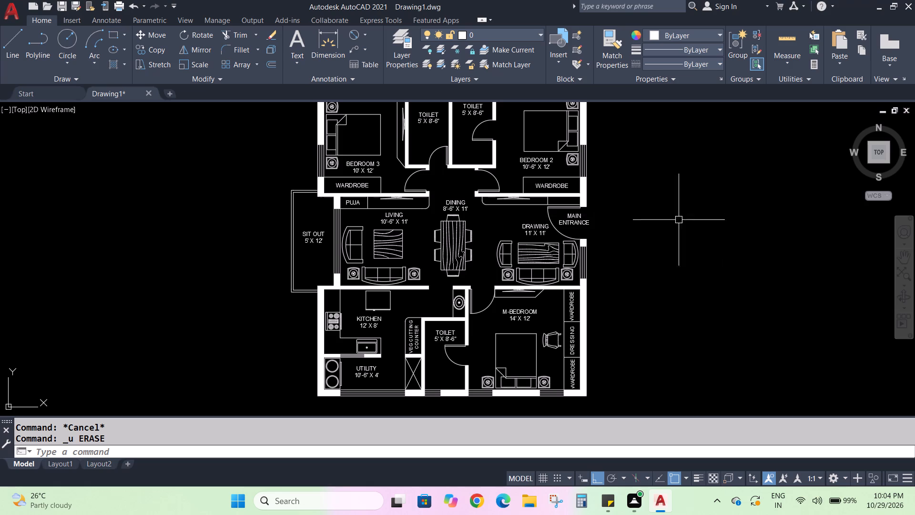
# Set up the floor plan plot with the DWG To PDF.pc3 plotter and ISO full bleed A4 (210.00 x 297.00 MM) paper.
pyautogui.scroll(-2, 661, 241)
pyautogui.scroll(2, 659, 241)
pyautogui.scroll(-1, 656, 242)
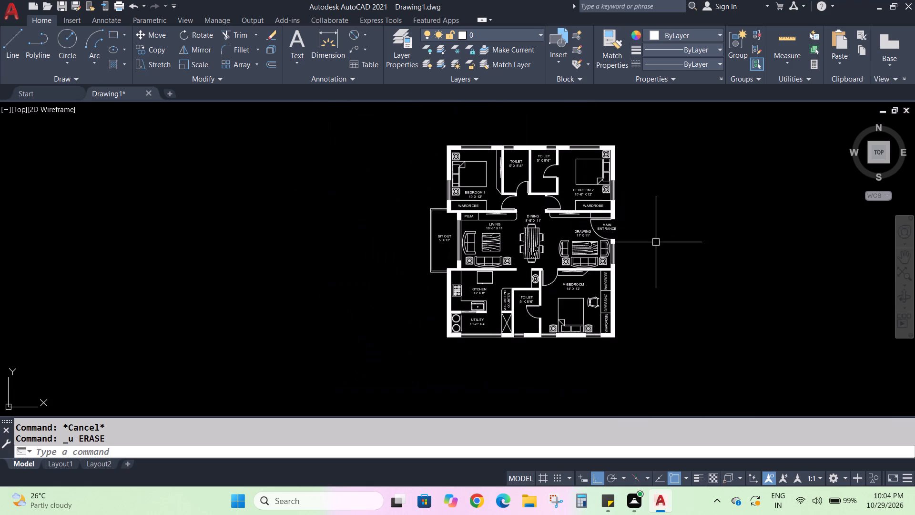
pyautogui.moveTo(656, 242); pyautogui.dragTo(568, 259, button='middle')
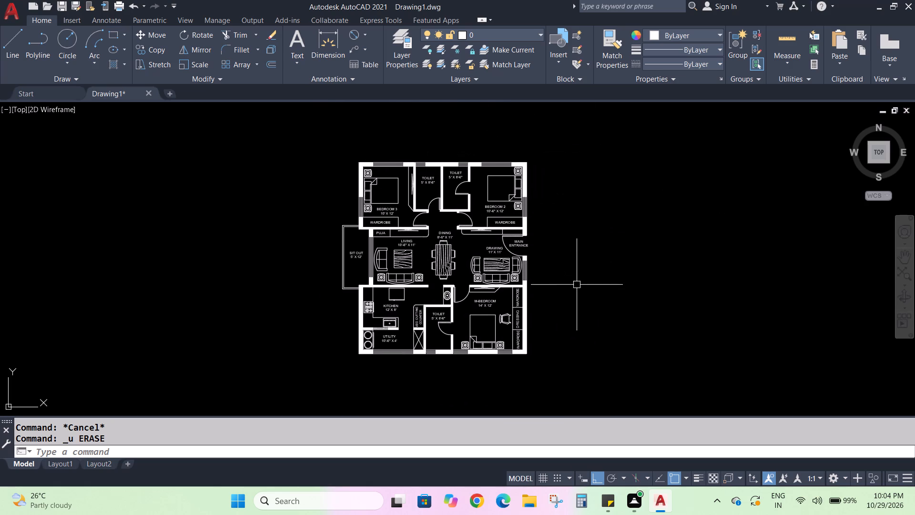
pyautogui.hotkey('ctrl', 'p')
pyautogui.click(380, 157)
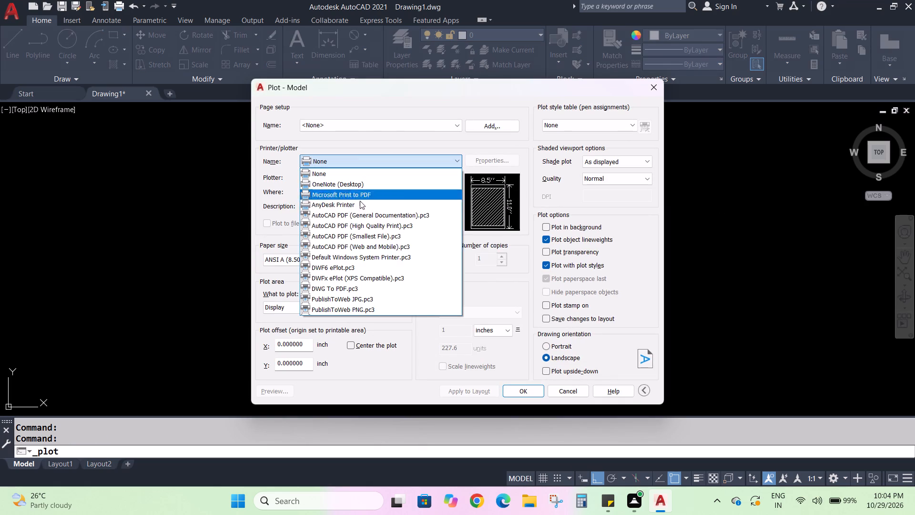
pyautogui.click(333, 292)
pyautogui.click(306, 265)
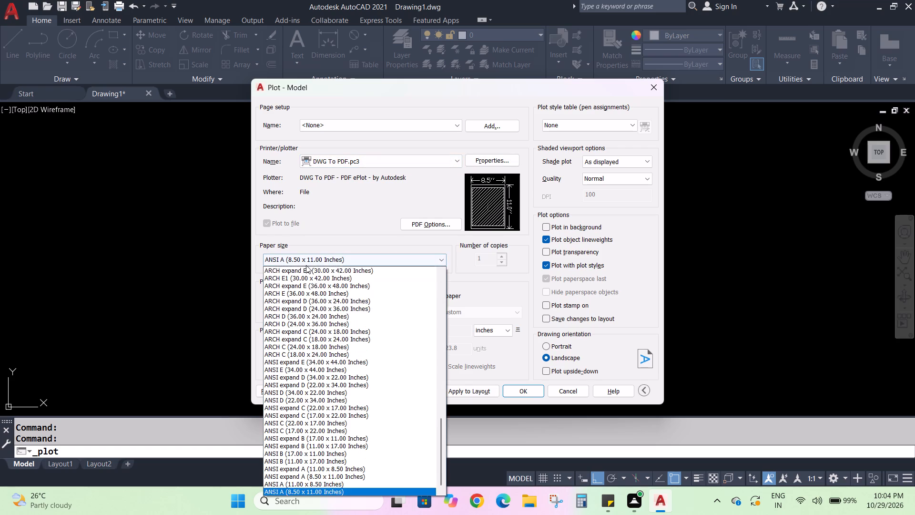
pyautogui.scroll(11, 326, 337)
pyautogui.scroll(3, 305, 275)
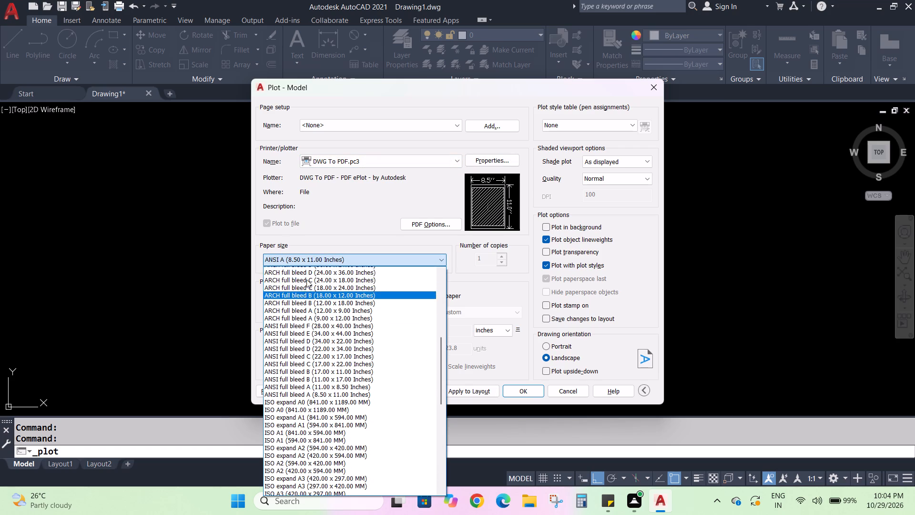
pyautogui.scroll(3, 325, 281)
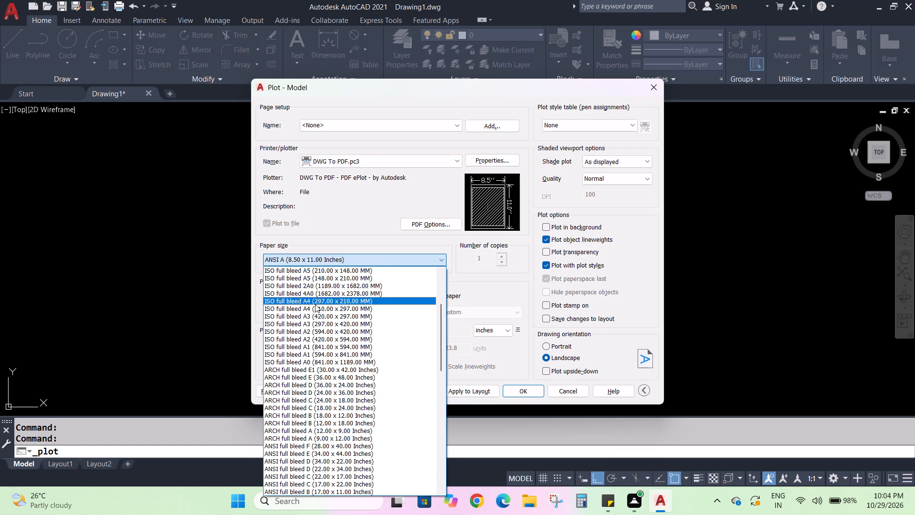
pyautogui.click(311, 307)
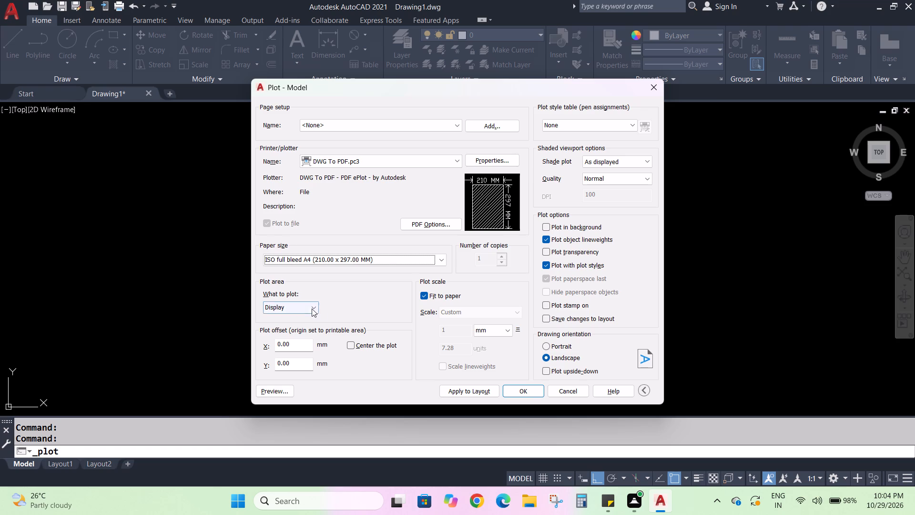
# Set the plot area to a window around the whole floor plan, centred on the page in portrait orientation.
pyautogui.click(312, 309)
pyautogui.click(297, 340)
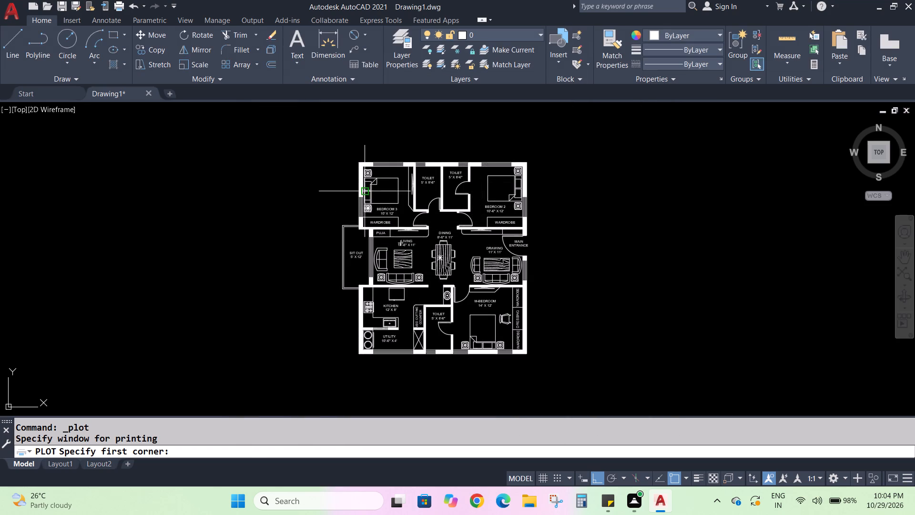
pyautogui.click(535, 364)
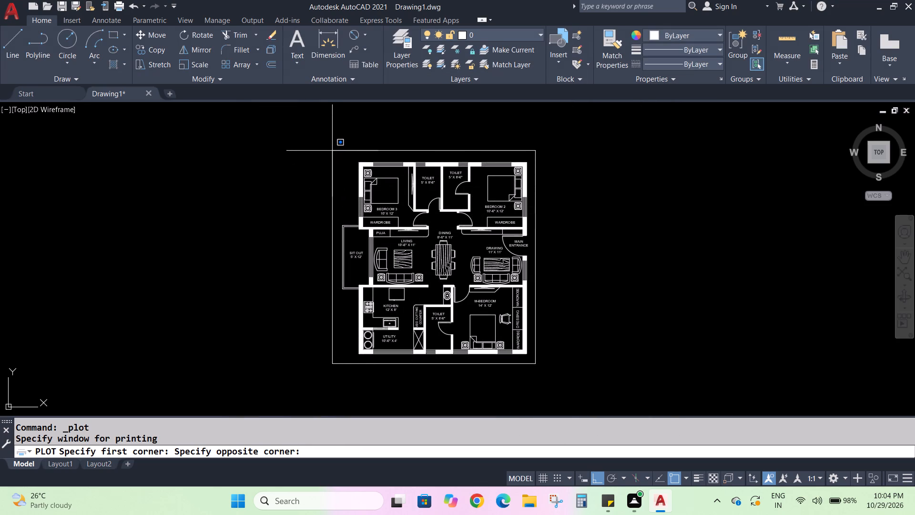
pyautogui.click(332, 151)
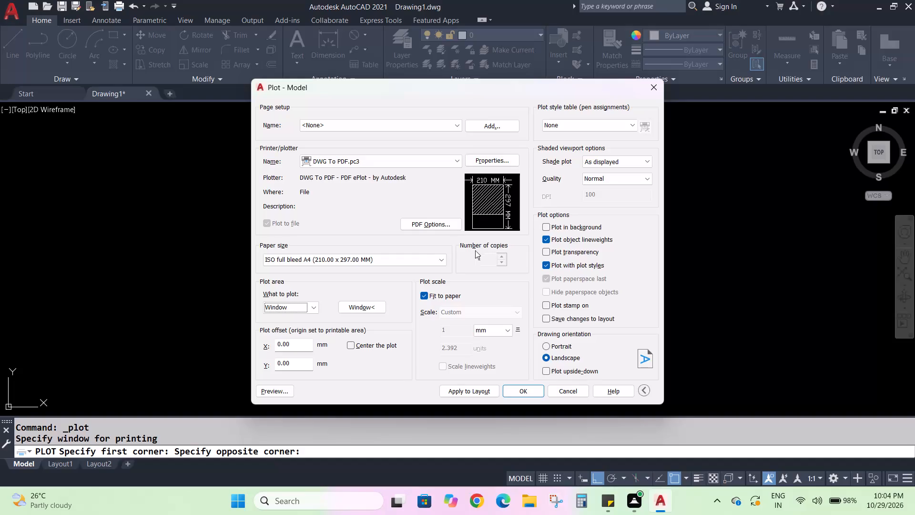
pyautogui.click(356, 346)
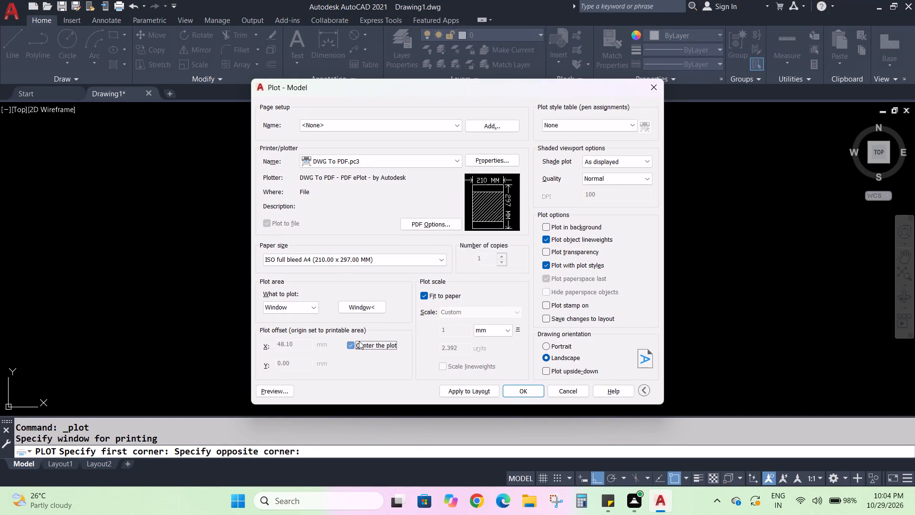
pyautogui.click(548, 347)
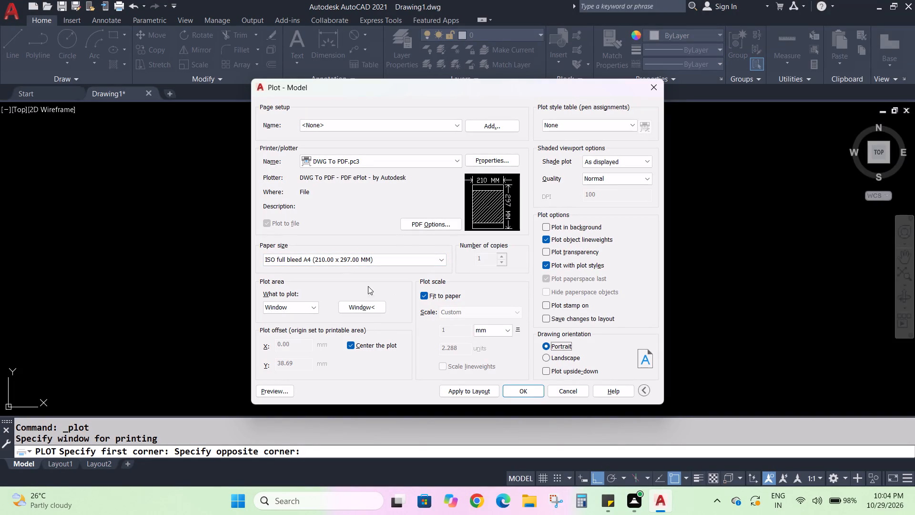
# Preview the portrait A4 plot to check how the floor plan sits on the page.
pyautogui.click(287, 391)
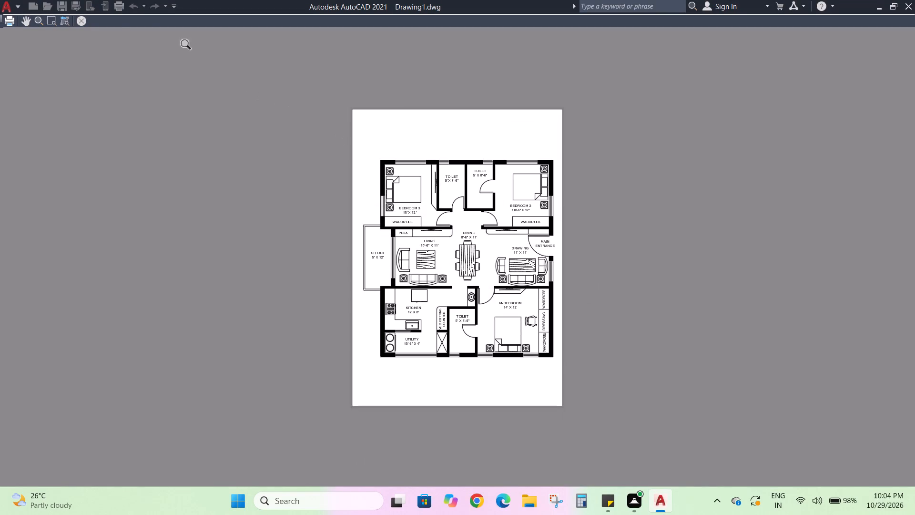
pyautogui.click(81, 20)
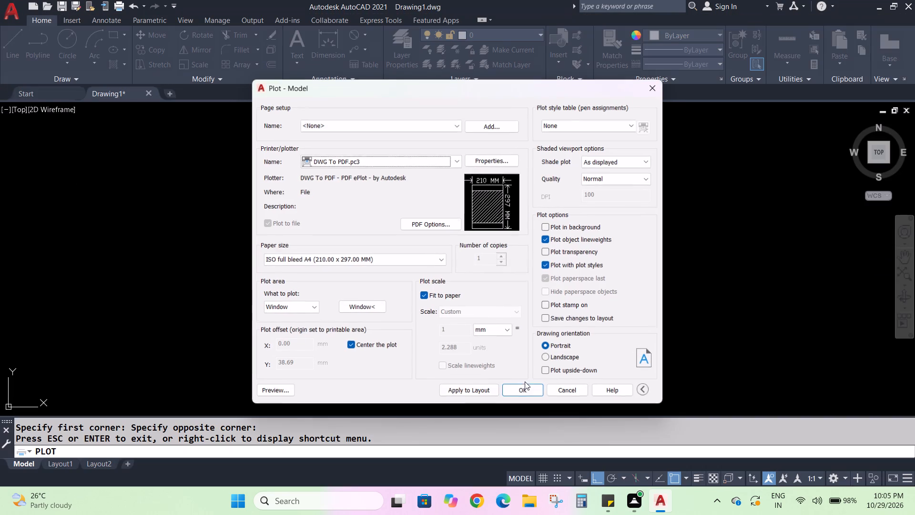
# Apply the current plot settings to the layout.
pyautogui.click(479, 391)
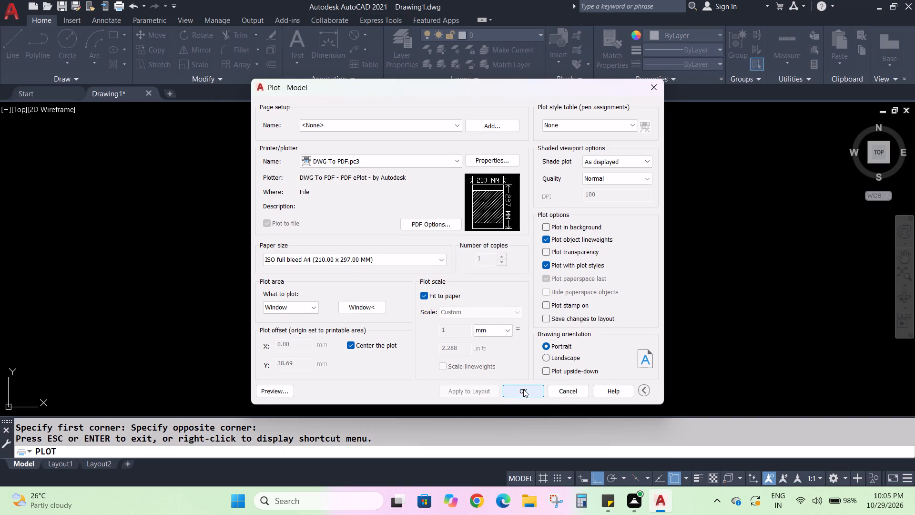
# Plot to PDF as "3BHK Floor Plan 1-Model" in the Desktop's SYMBIOSIS folder, copying the file name before saving.
pyautogui.click(523, 389)
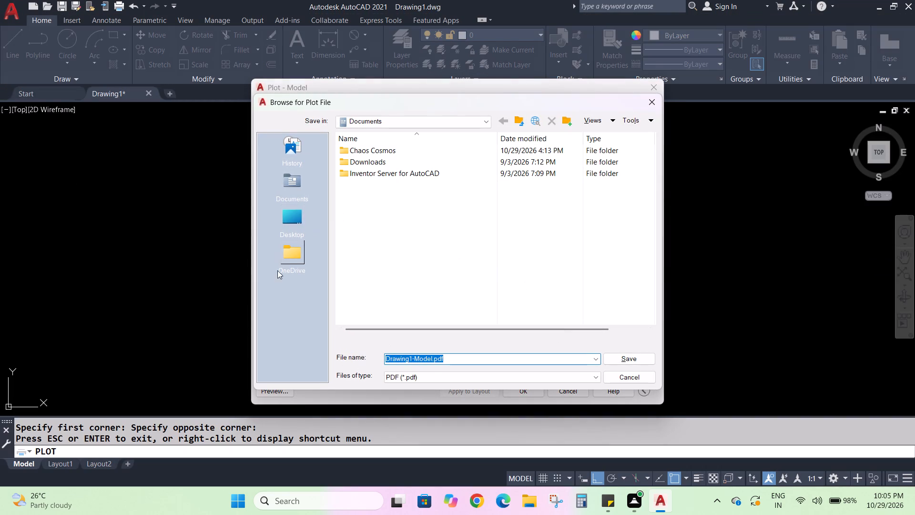
pyautogui.doubleClick(293, 223)
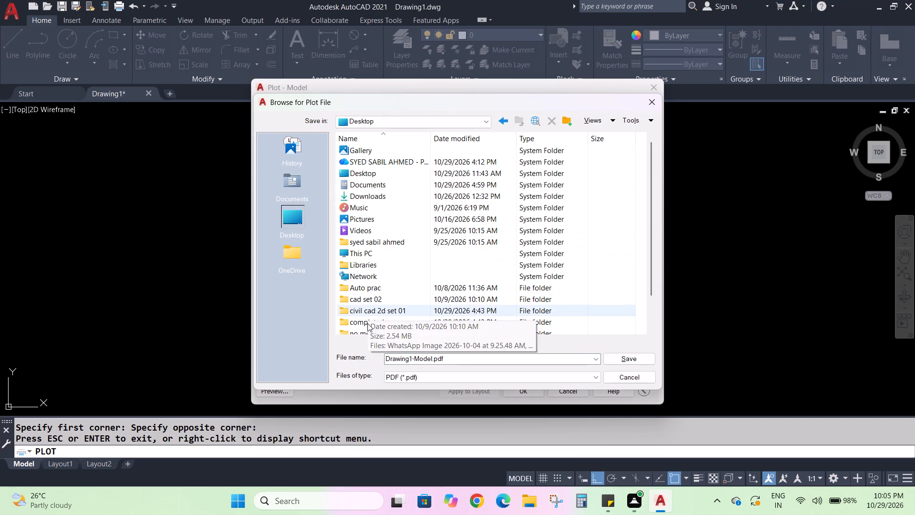
pyautogui.scroll(-2, 366, 293)
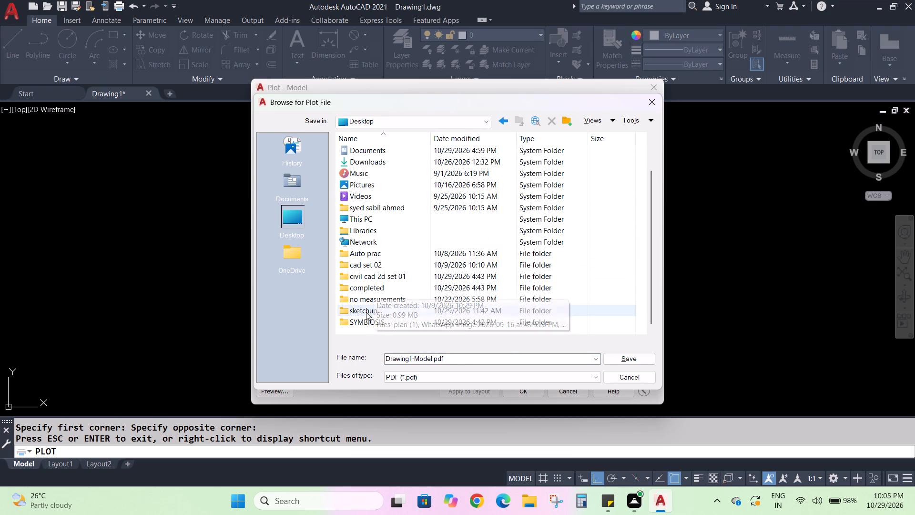
pyautogui.doubleClick(366, 318)
pyautogui.scroll(-4, 373, 196)
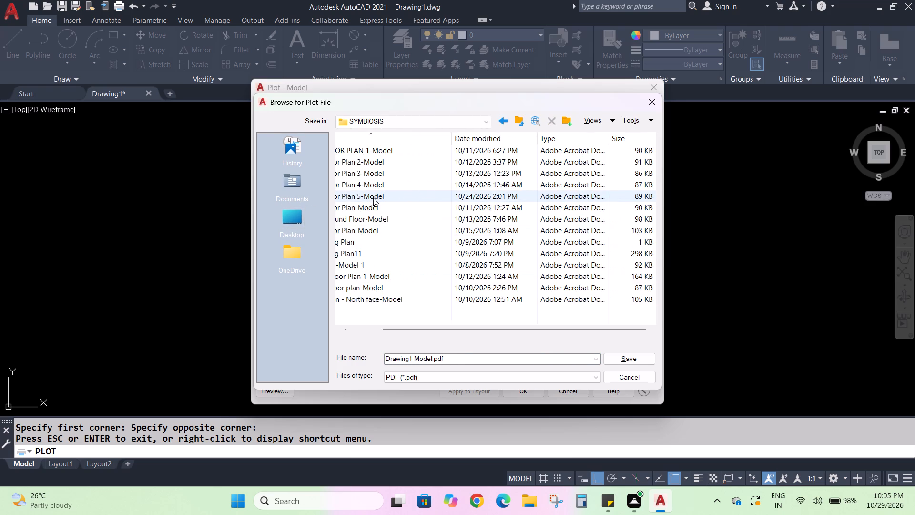
pyautogui.scroll(9, 388, 214)
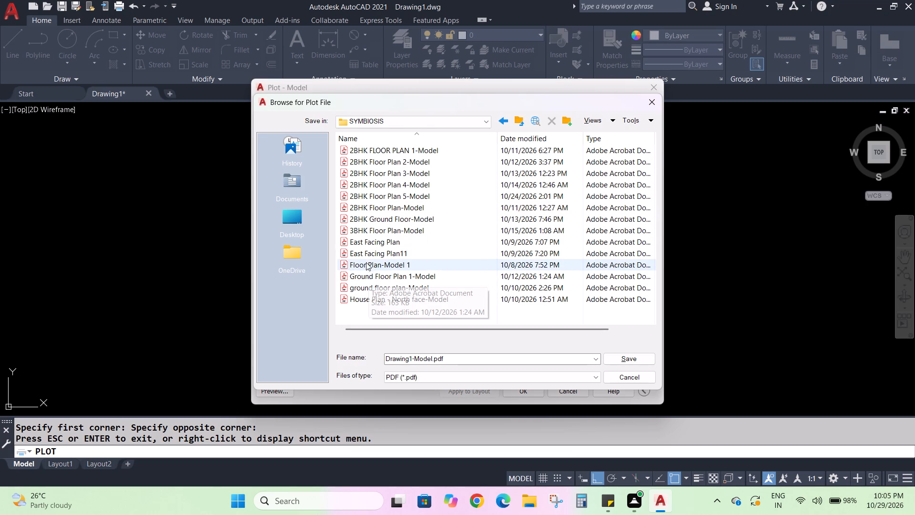
pyautogui.click(366, 230)
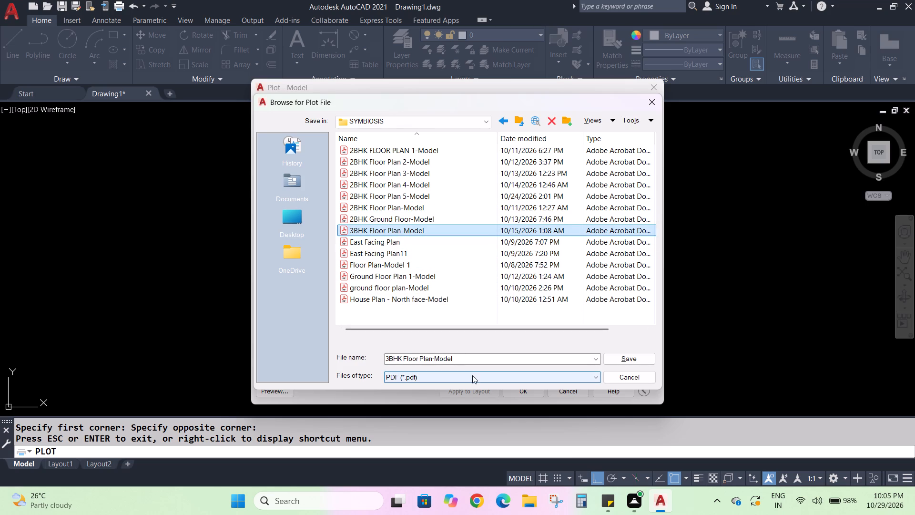
pyautogui.click(431, 359)
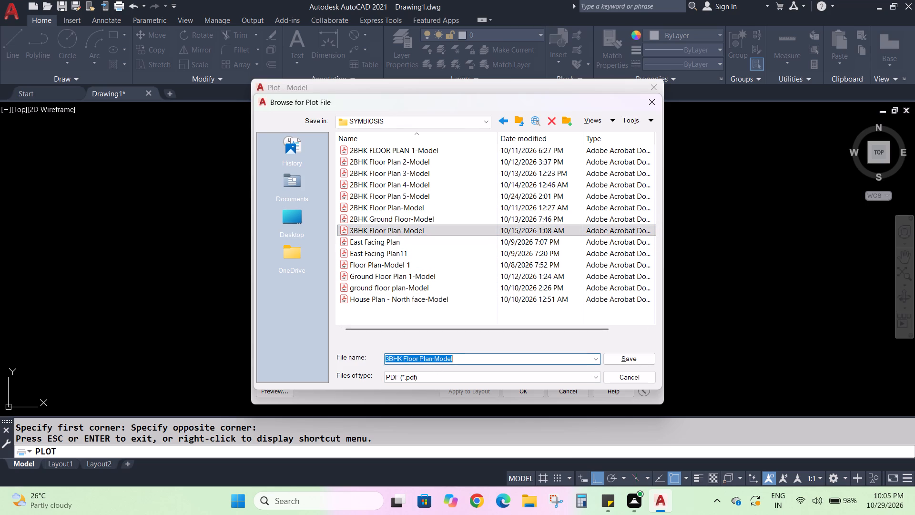
pyautogui.click(432, 360)
pyautogui.press('space')
pyautogui.write('1')
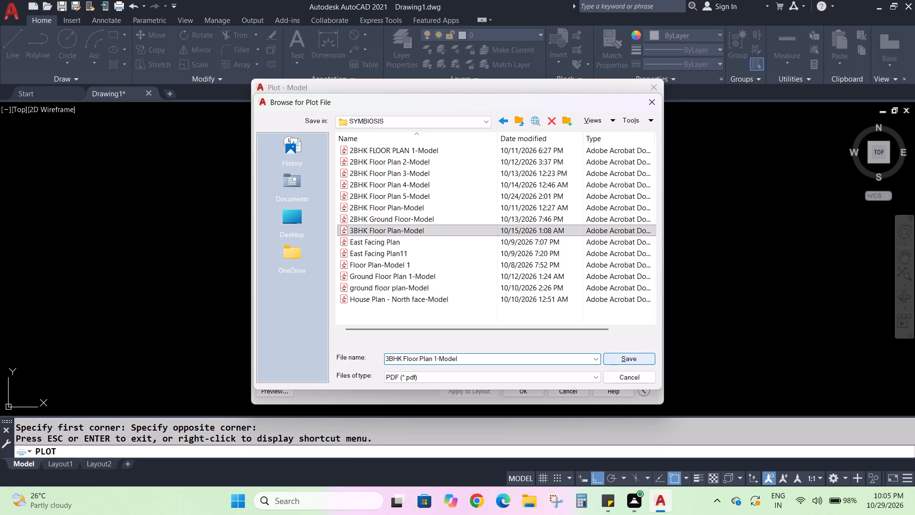
pyautogui.moveTo(463, 355); pyautogui.dragTo(382, 362)
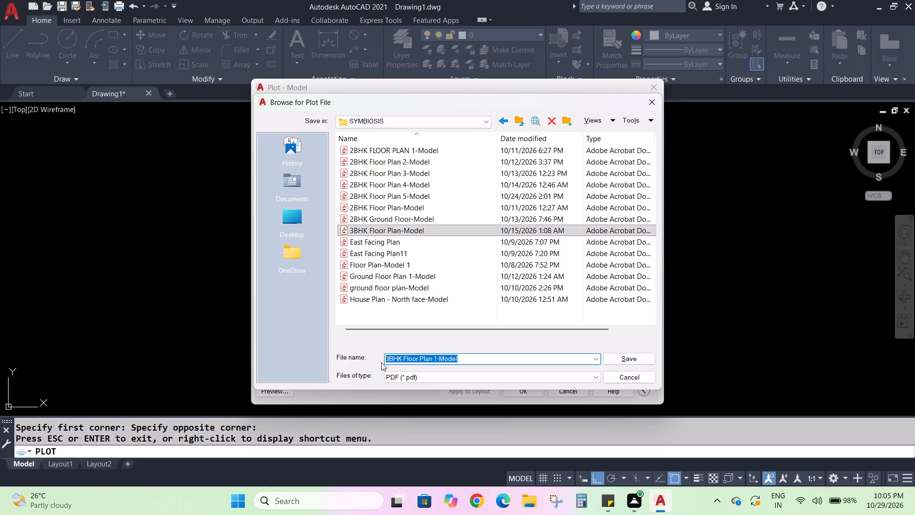
pyautogui.hotkey('ctrl', 'c')
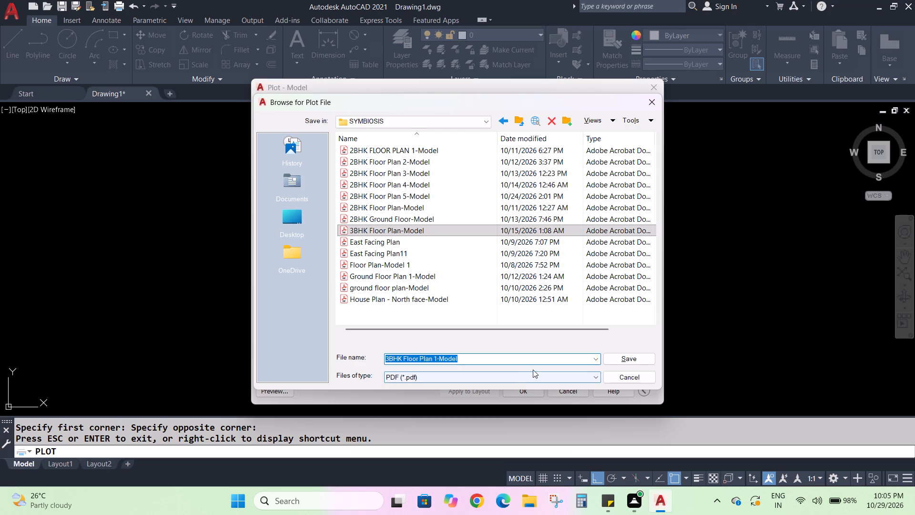
pyautogui.click(518, 361)
pyautogui.click(611, 358)
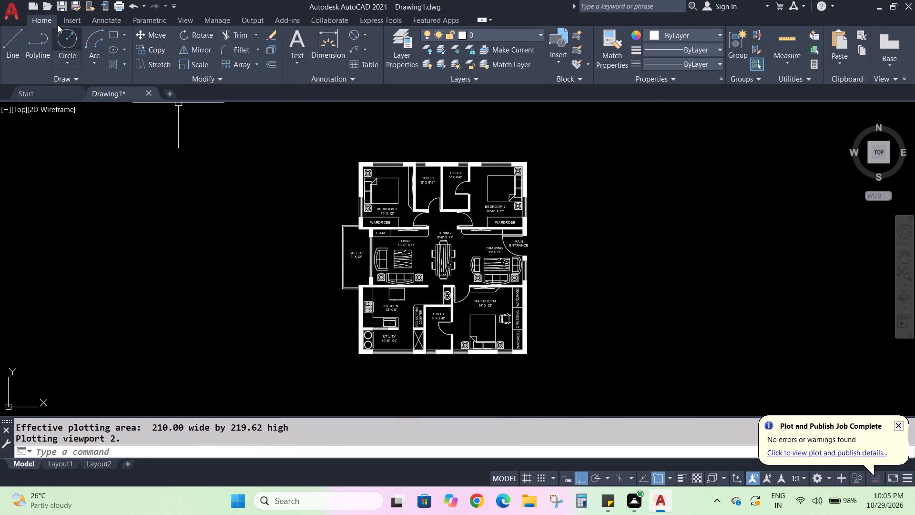
# Save the drawing as "3BHK Floor Plan 1" in the SYMBIOSIS folder, reusing the copied name and closing the plotted PDF in Adobe Acrobat.
pyautogui.click(60, 8)
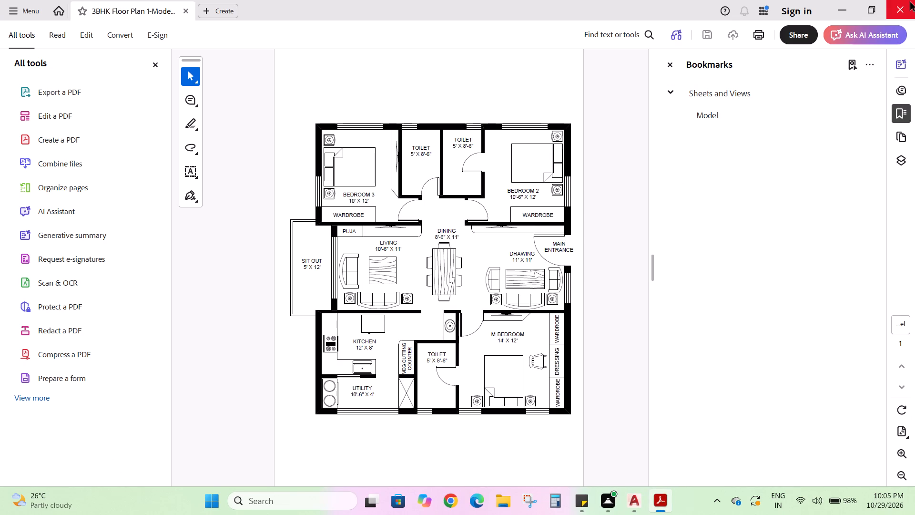
pyautogui.click(910, 2)
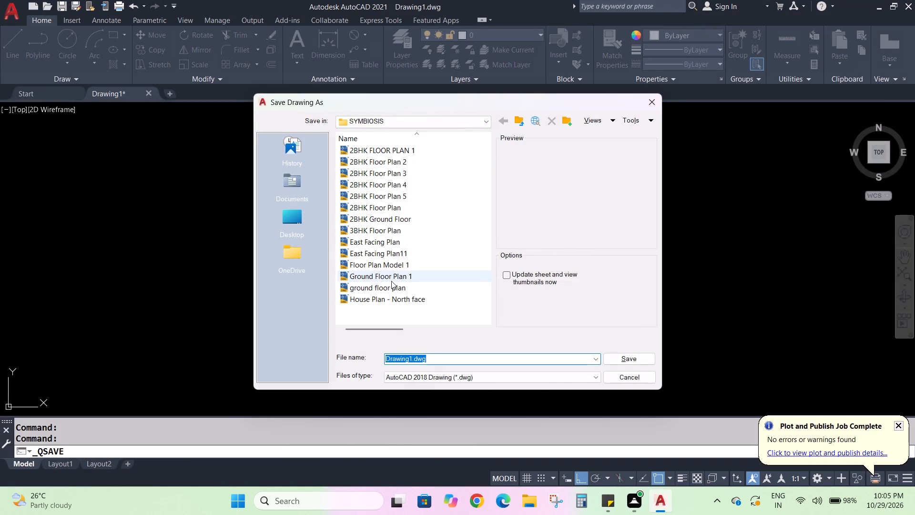
pyautogui.moveTo(438, 360); pyautogui.dragTo(368, 360)
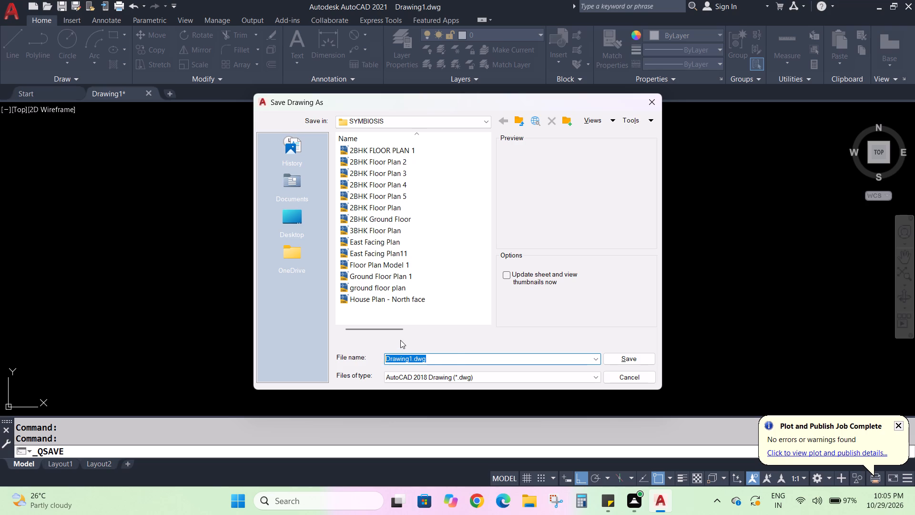
pyautogui.hotkey('ctrl', 'v')
pyautogui.press('BackSpace')
pyautogui.press('BackSpace')
pyautogui.press('BackSpace')
pyautogui.press('BackSpace')
pyautogui.press('BackSpace')
pyautogui.press('BackSpace')
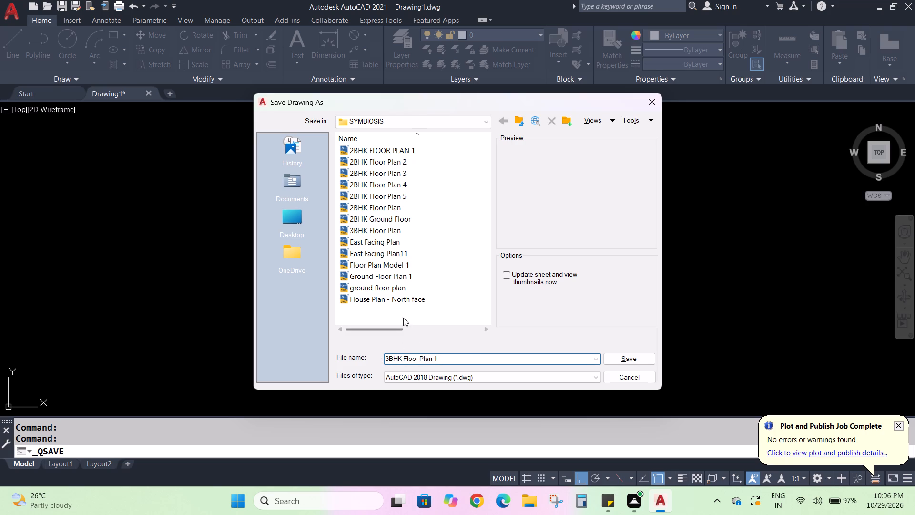
pyautogui.click(624, 358)
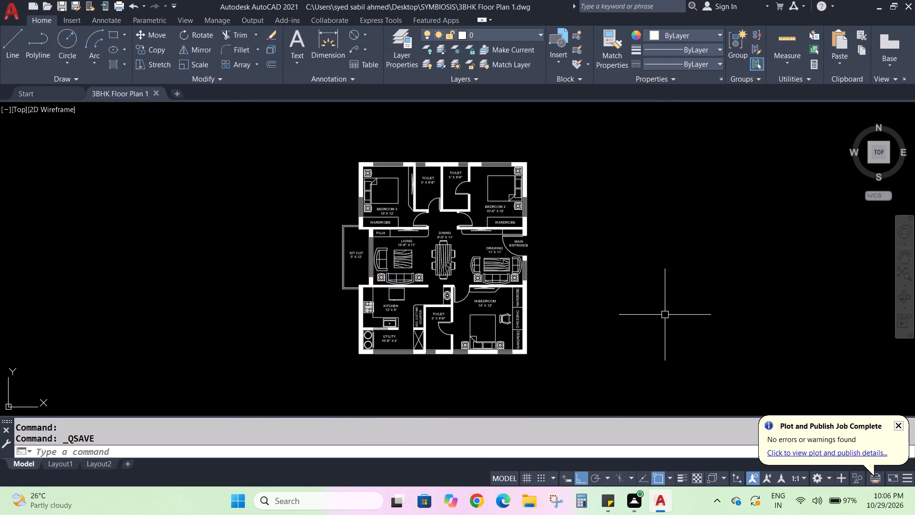
# Turn off log file recording with the LOGFILEOFF command.
pyautogui.write('LOG')
pyautogui.write('FILE')
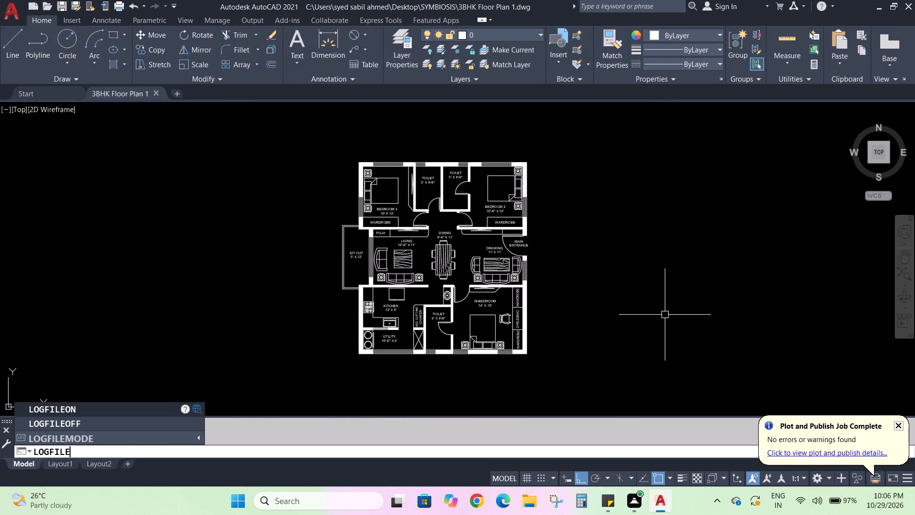
pyautogui.write('OFF')
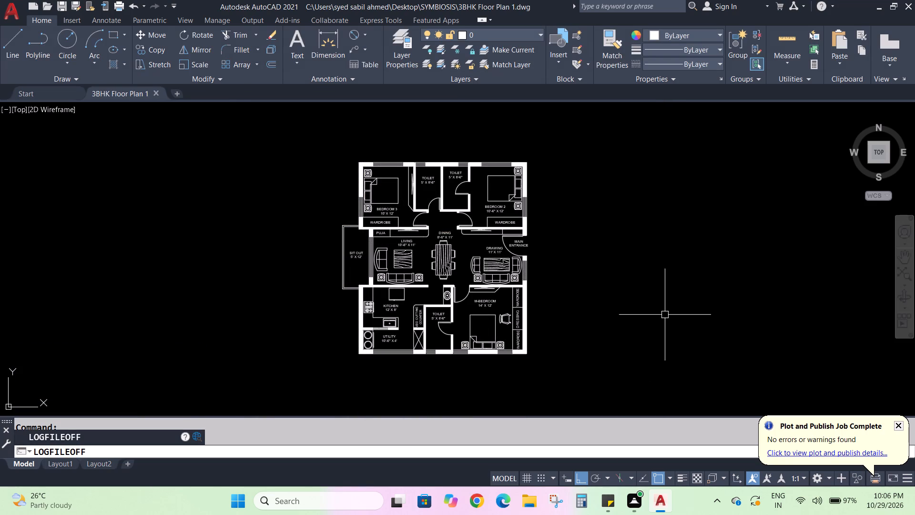
pyautogui.press('Return')
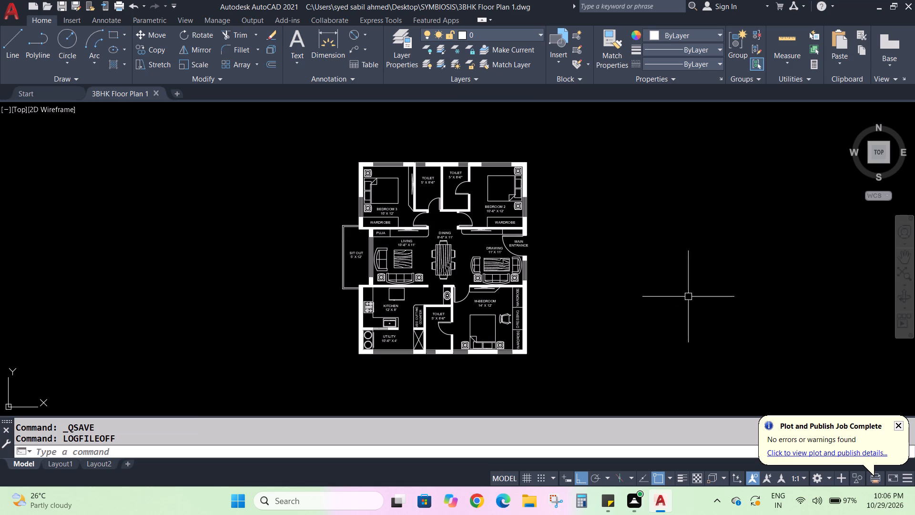
# Close AutoCAD.
pyautogui.click(913, 0)
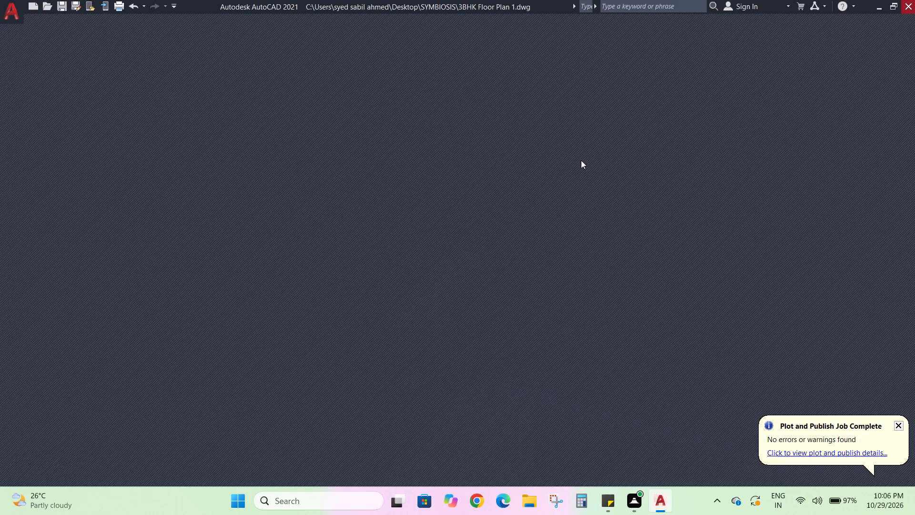